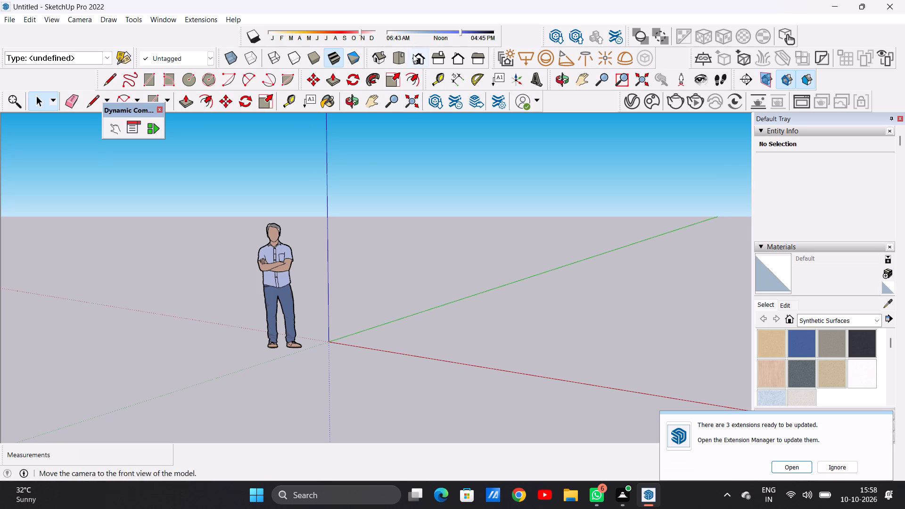
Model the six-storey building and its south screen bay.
In the top view, draw a ground rectangle about 11' 8" by 7' 3" in the quadrant between the positive red and green axes.
click(397, 62)
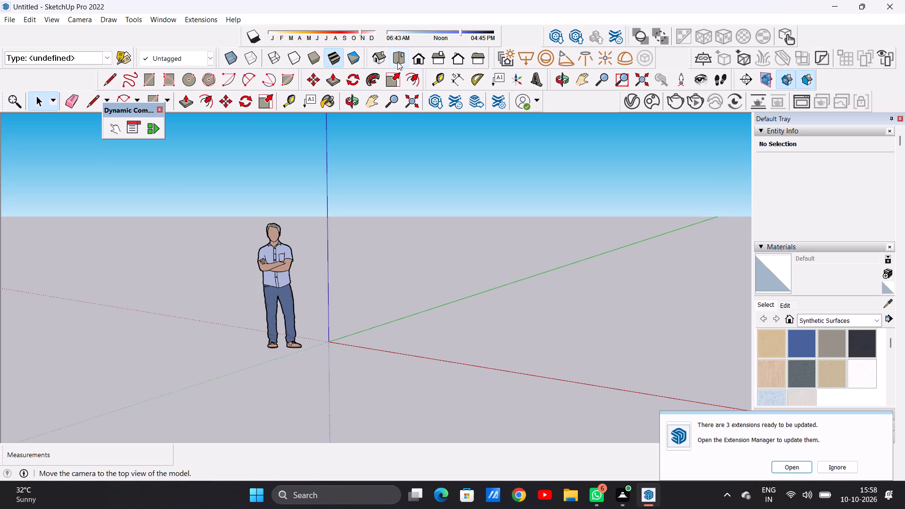
scroll(617, 178, up, 4)
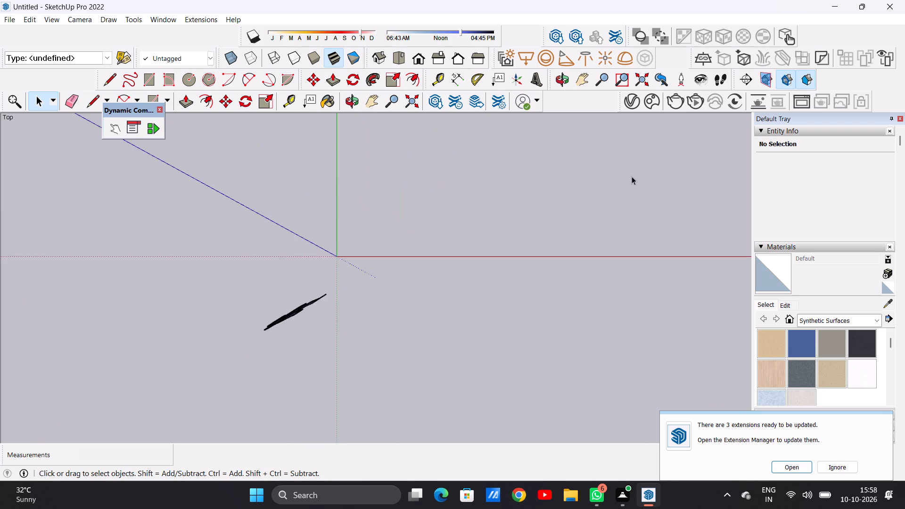
scroll(632, 176, up, 7)
scroll(583, 238, up, 2)
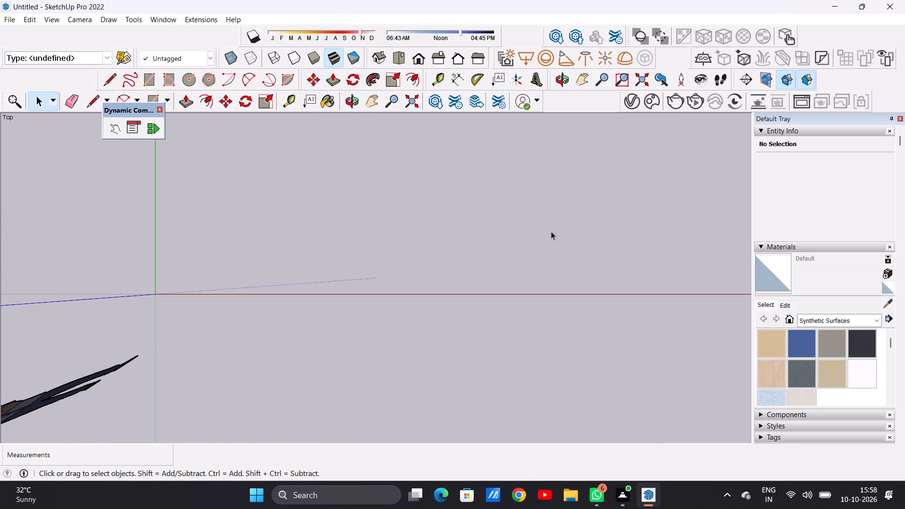
click(369, 107)
drag(157, 291, 40, 391)
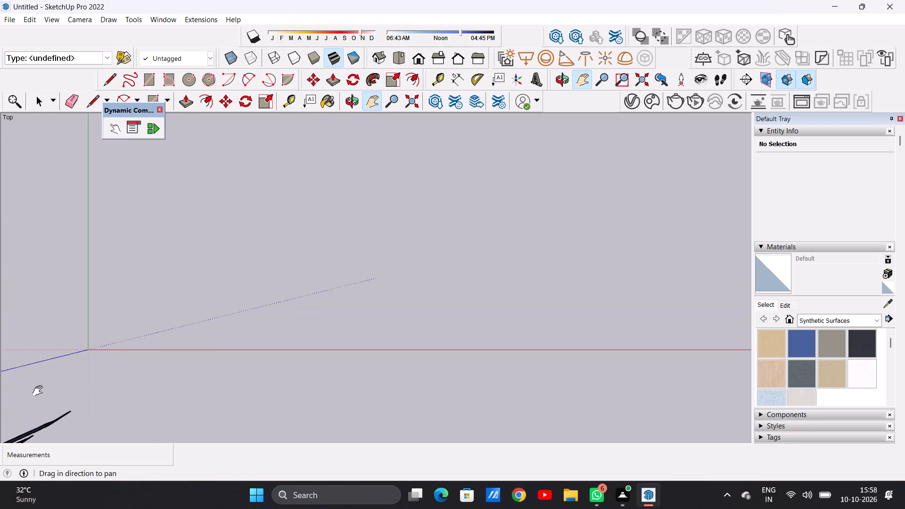
drag(40, 391, 2, 468)
drag(81, 393, 45, 430)
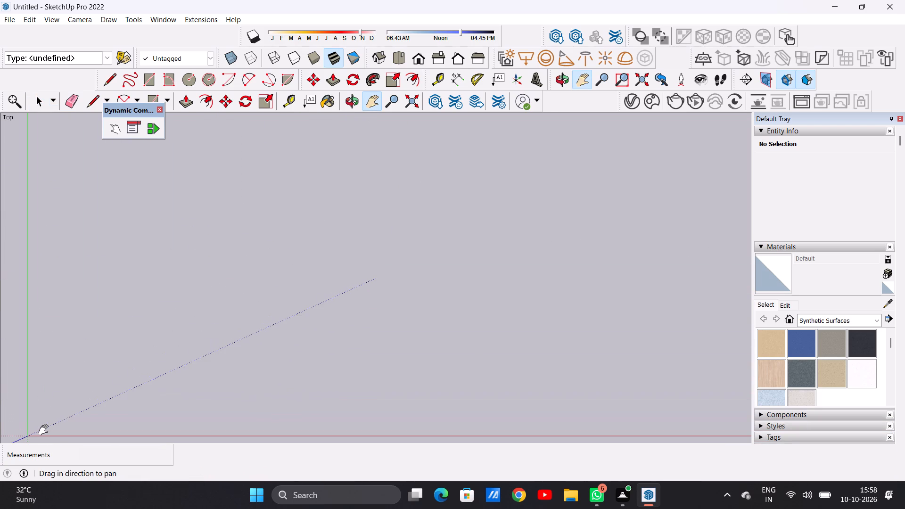
click(45, 430)
key(space)
key(space)
key(space)
key(space)
key(space)
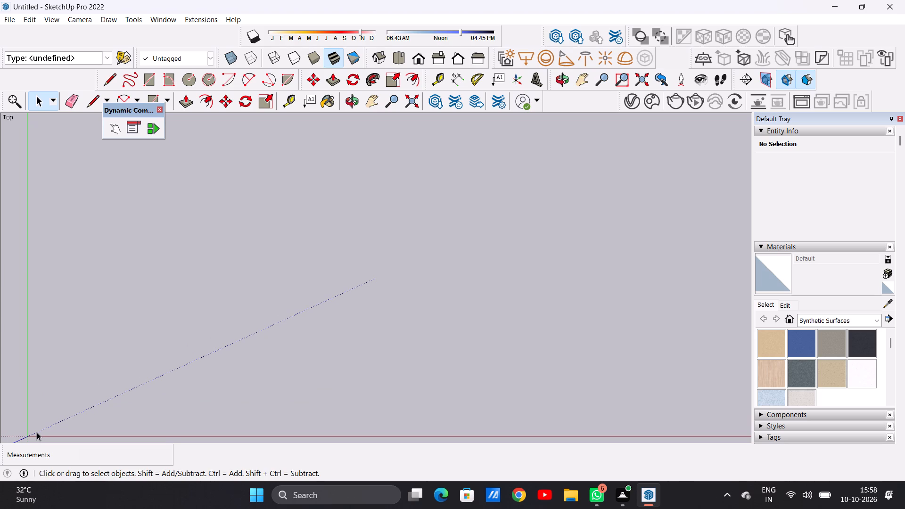
key(space)
click(150, 78)
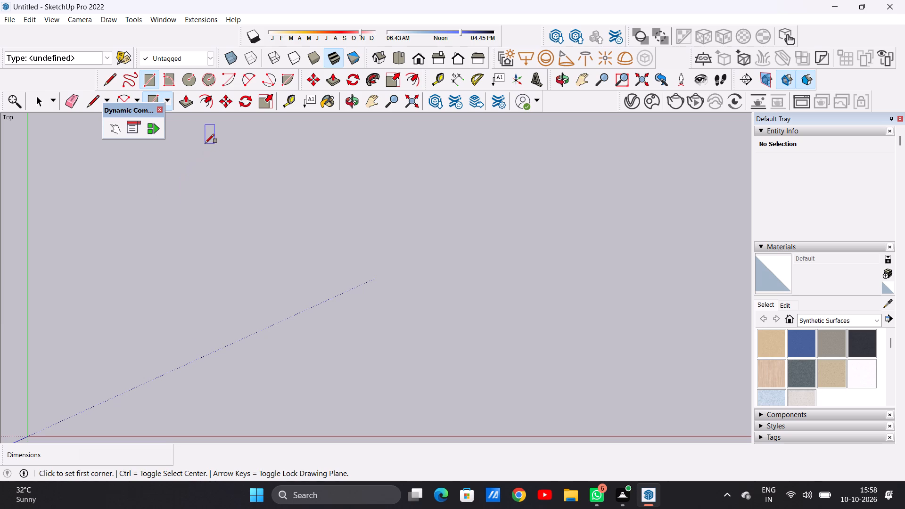
click(198, 132)
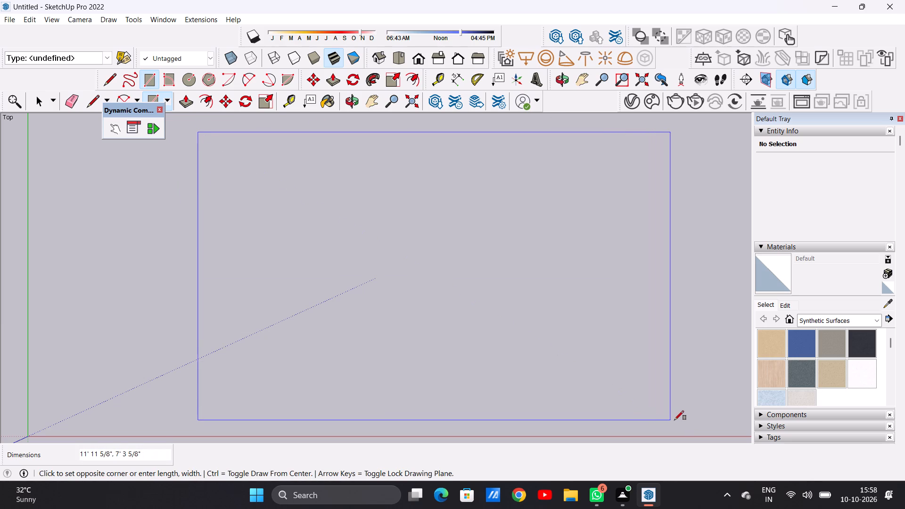
click(660, 417)
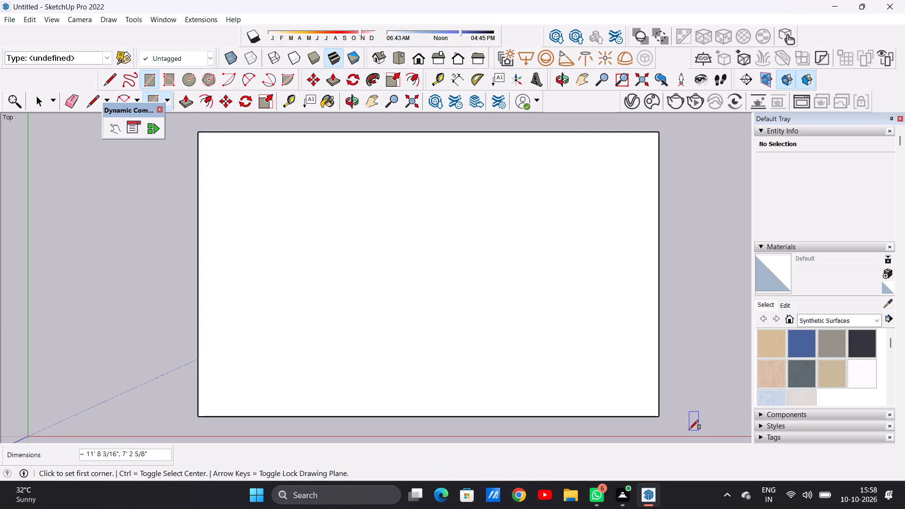
key(space)
Move the whole rectangle about 27' 3" diagonally away from the origin, along the positive red and green directions.
scroll(521, 387, down, 20)
scroll(521, 387, down, 3)
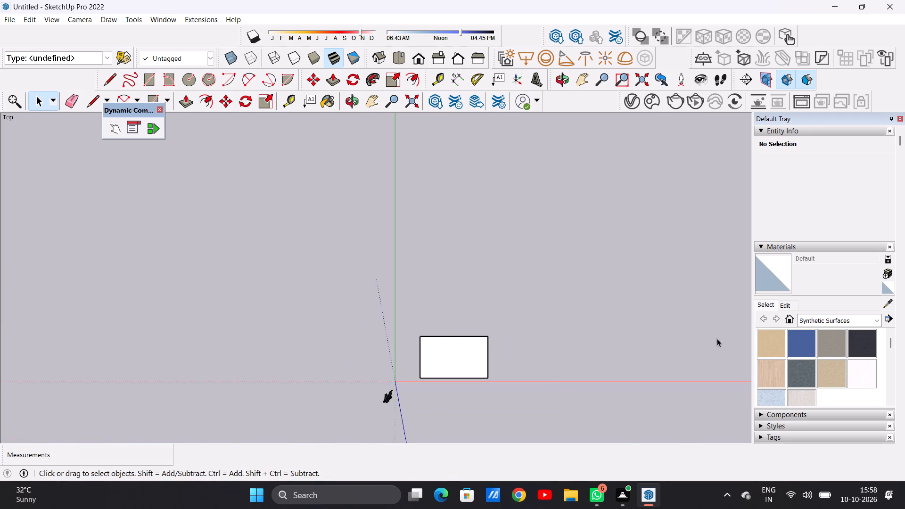
scroll(749, 326, up, 8)
scroll(613, 337, up, 3)
triple_click(169, 389)
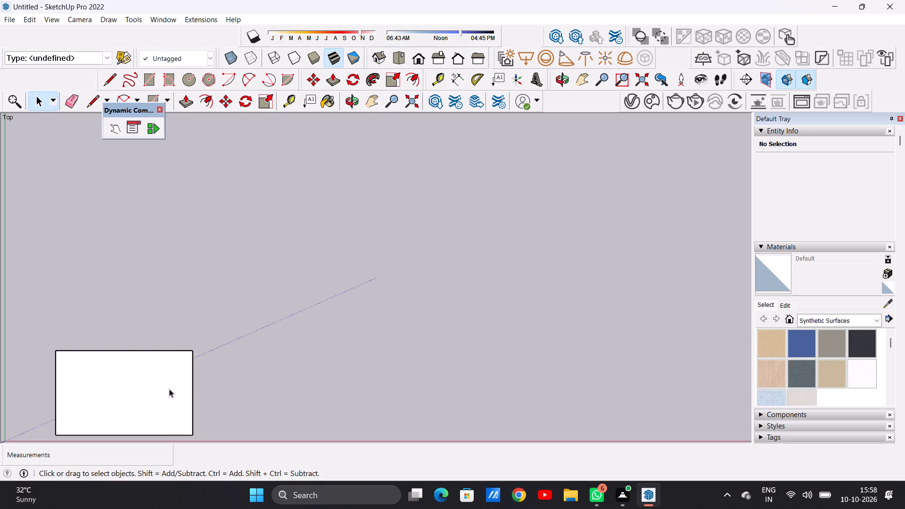
key(m)
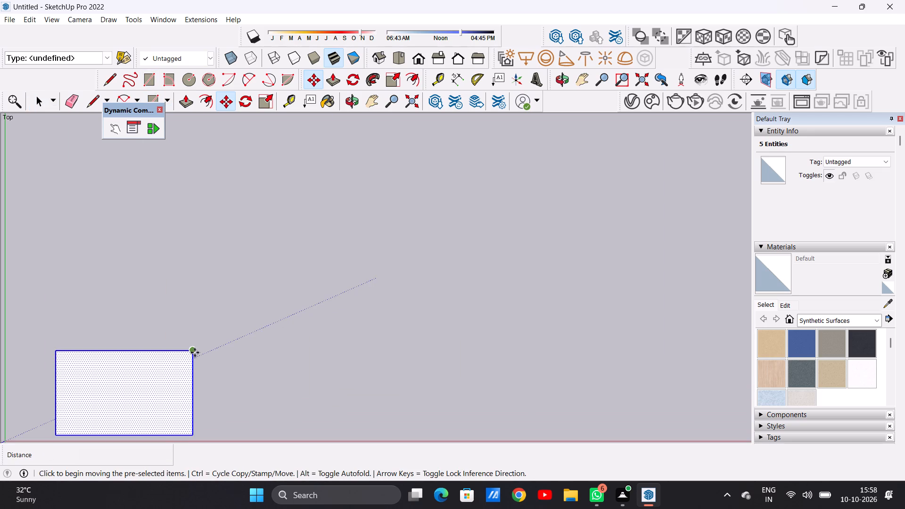
click(195, 353)
click(495, 248)
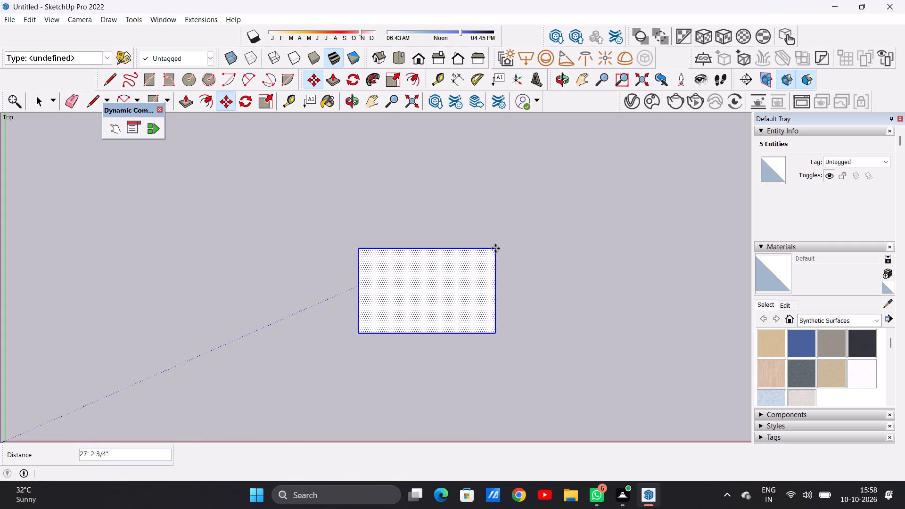
key(space)
click(668, 281)
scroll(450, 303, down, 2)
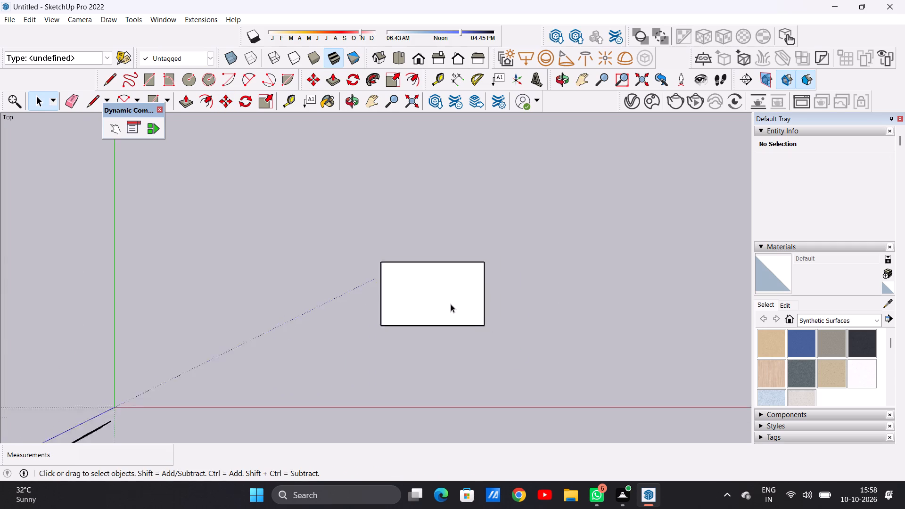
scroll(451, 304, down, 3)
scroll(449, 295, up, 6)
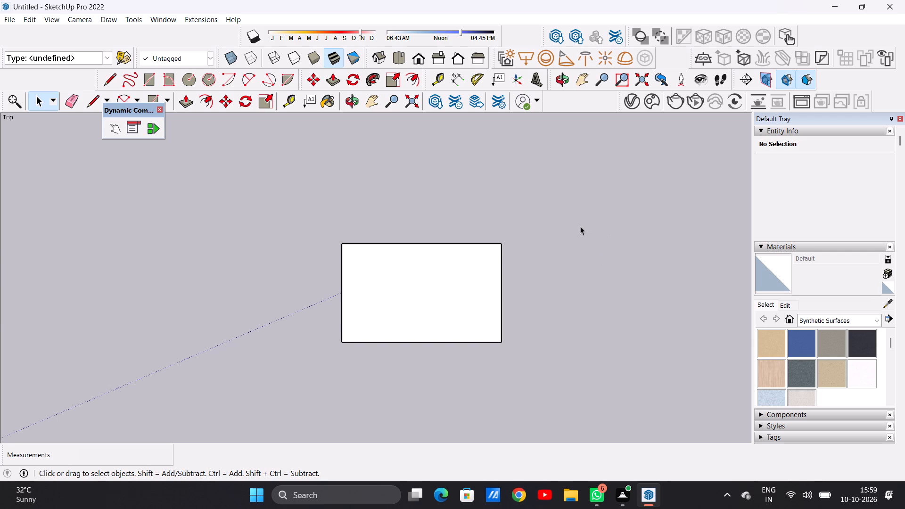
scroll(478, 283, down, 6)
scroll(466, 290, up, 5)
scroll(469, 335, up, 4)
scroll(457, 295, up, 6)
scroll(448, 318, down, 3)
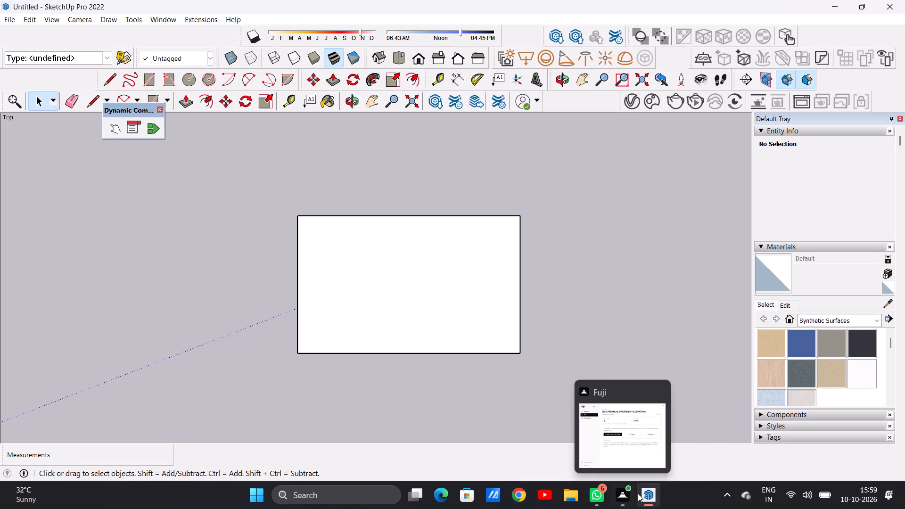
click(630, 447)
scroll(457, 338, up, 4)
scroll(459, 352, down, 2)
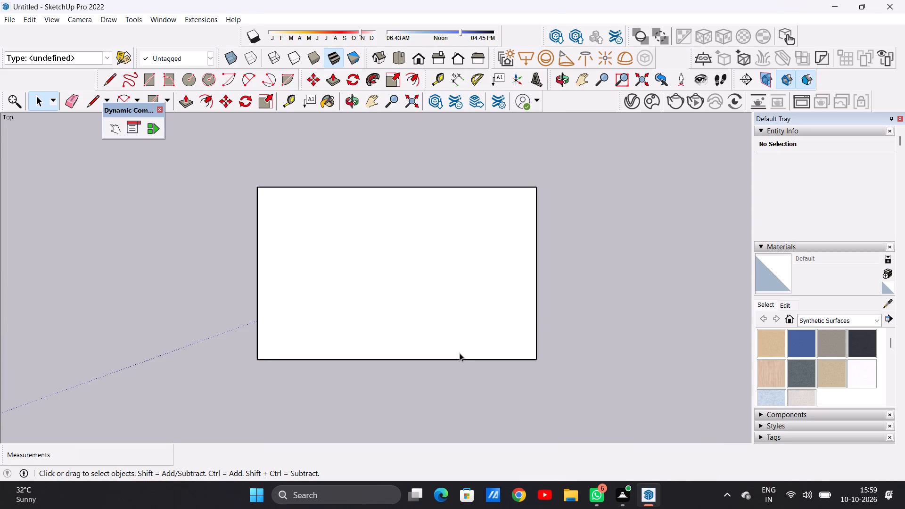
Draw a second rectangle adjoining the first one's right edge, spanning that edge's full length of about 7' 3".
key(r)
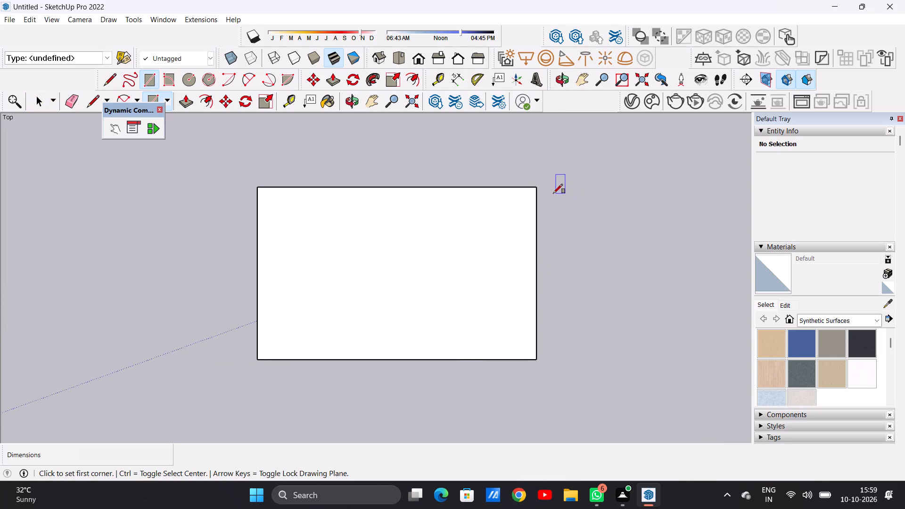
click(536, 189)
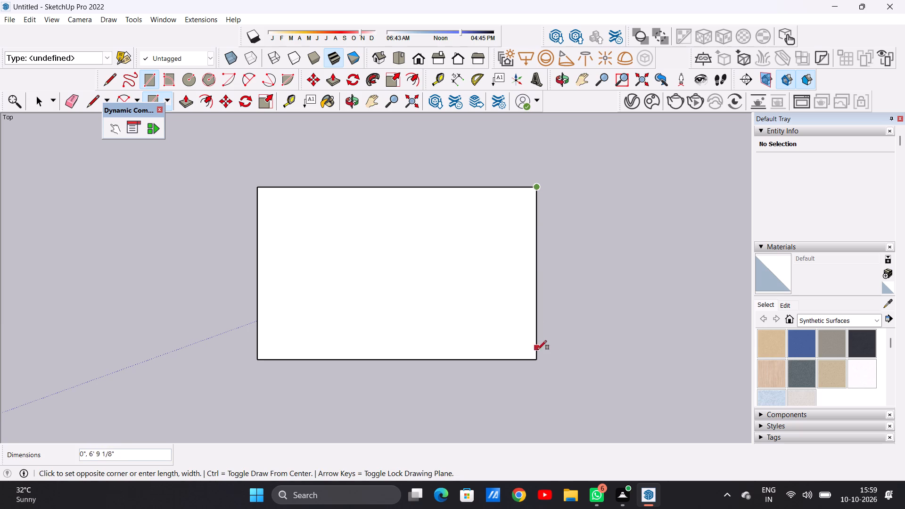
click(536, 362)
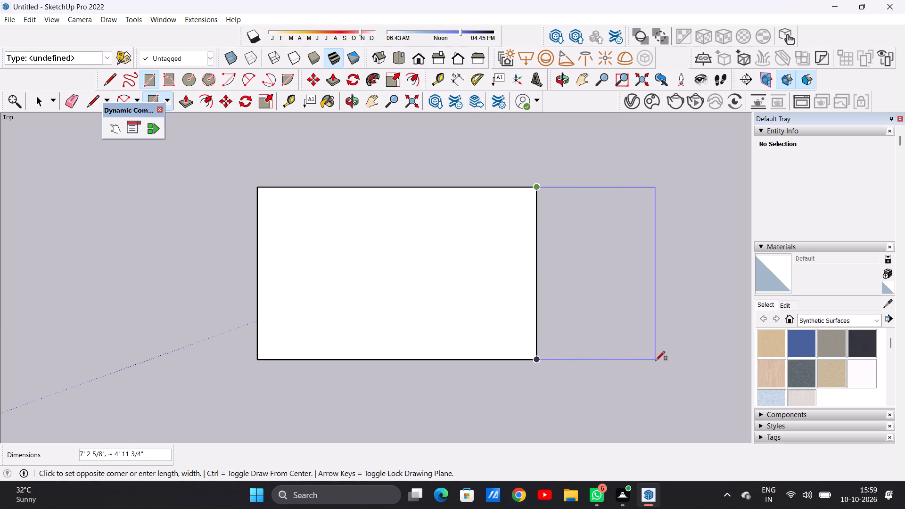
click(643, 362)
key(space)
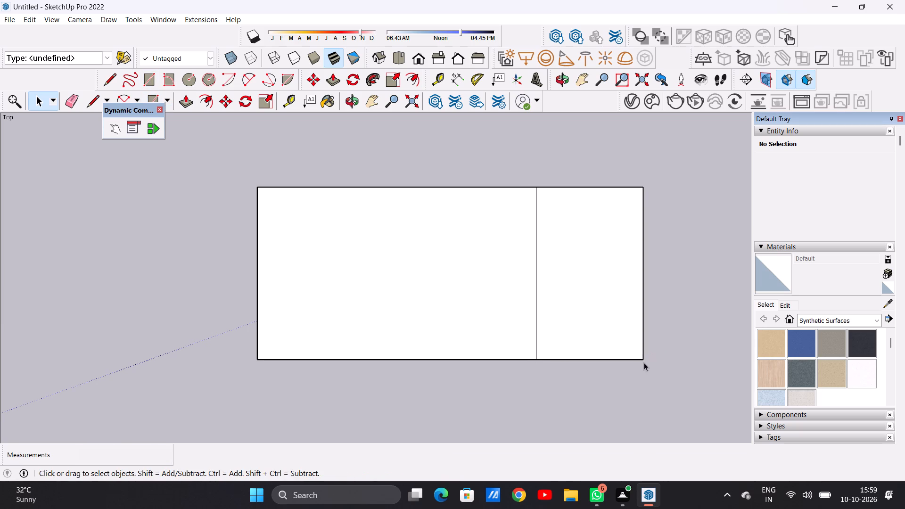
Draw a rectangle about 16' 2" by 2' 4" along the combined upper edge of the two rectangles.
key(r)
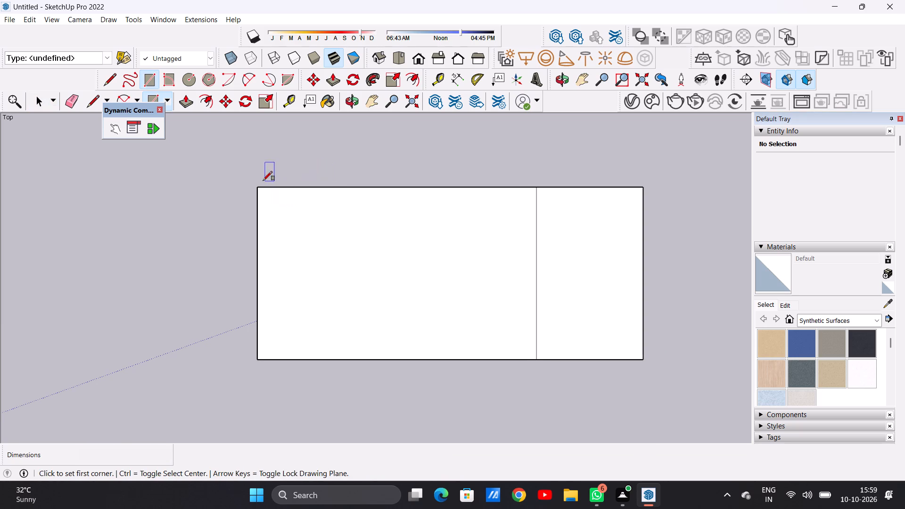
click(262, 188)
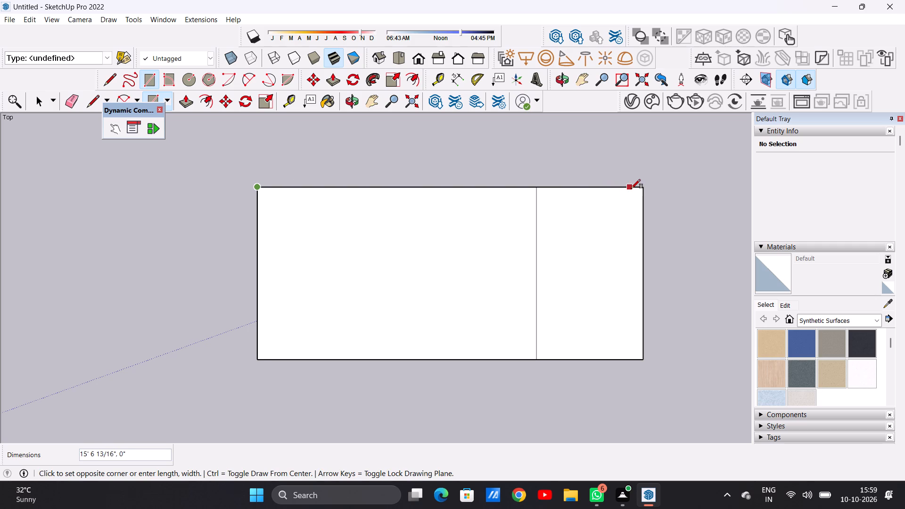
click(642, 186)
click(647, 130)
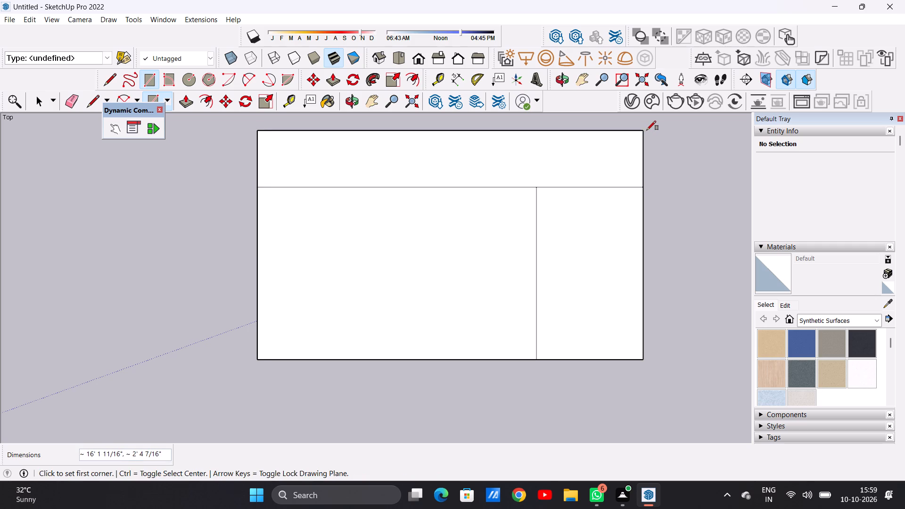
key(space)
Erase the inner dividing lines between the three rectangles, merging them into one face.
scroll(449, 308, down, 11)
scroll(487, 292, up, 9)
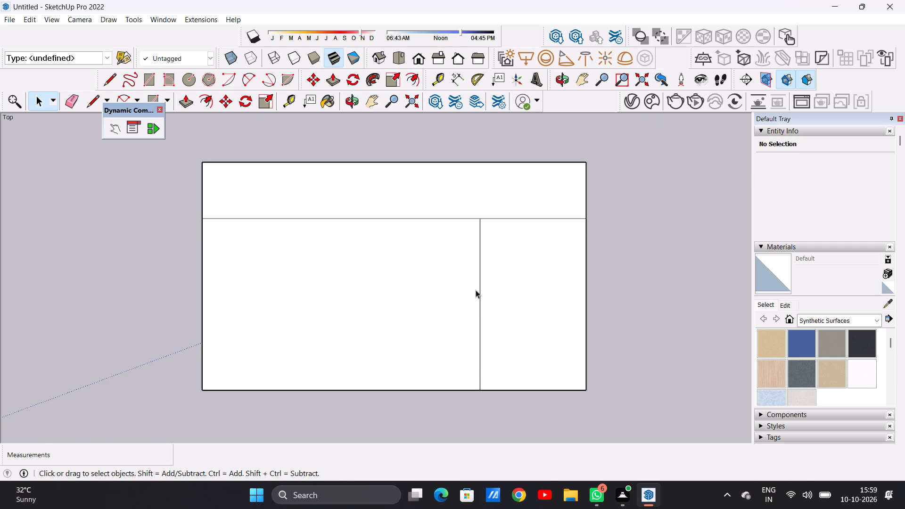
scroll(476, 290, up, 1)
key(e)
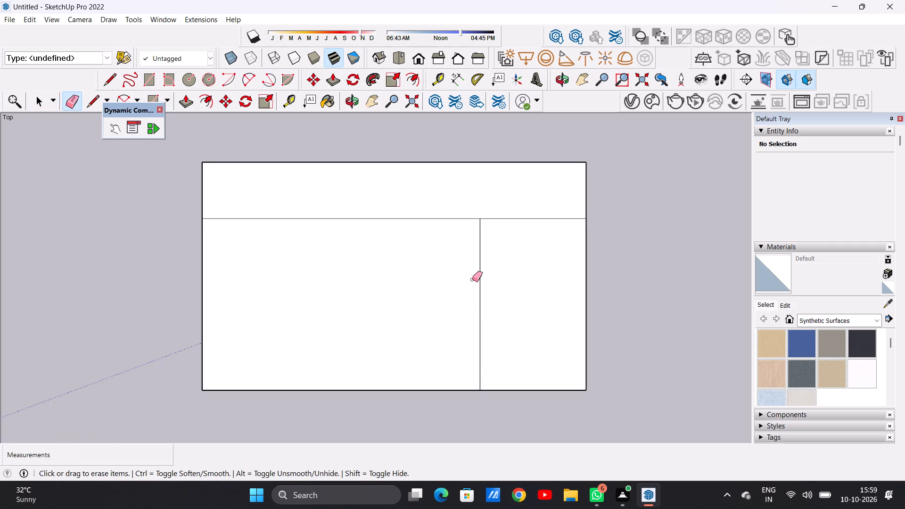
drag(476, 211, 476, 224)
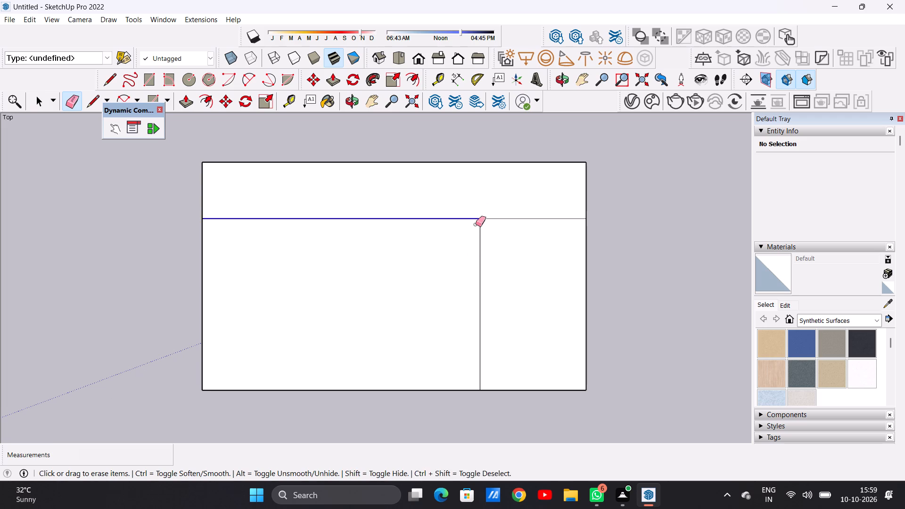
drag(476, 224, 477, 234)
drag(502, 217, 502, 241)
drag(494, 257, 473, 262)
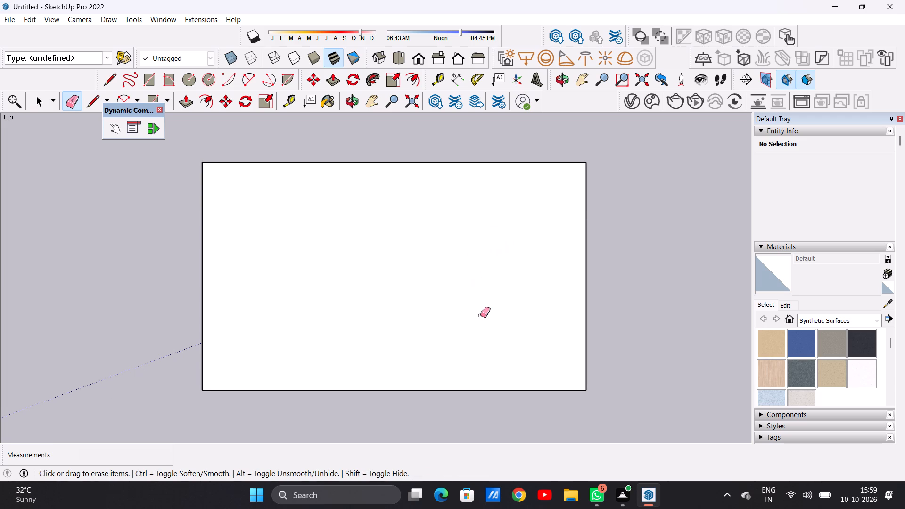
key(space)
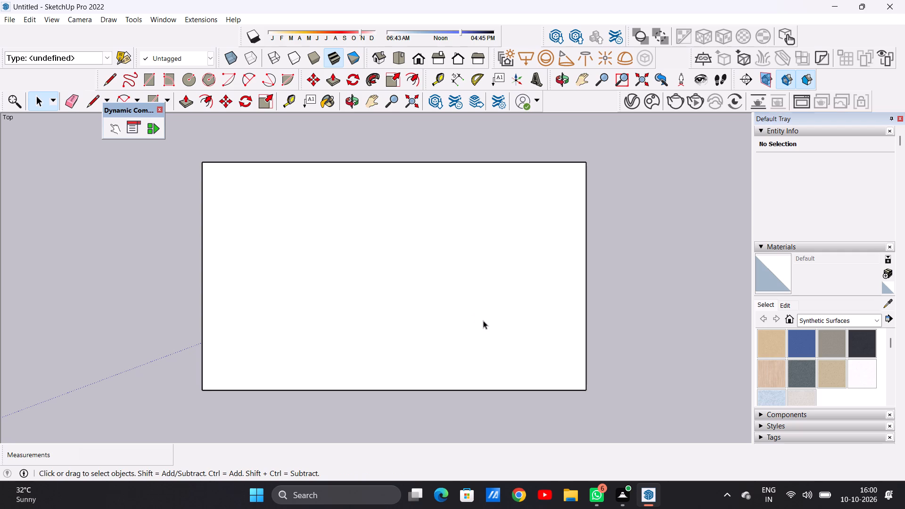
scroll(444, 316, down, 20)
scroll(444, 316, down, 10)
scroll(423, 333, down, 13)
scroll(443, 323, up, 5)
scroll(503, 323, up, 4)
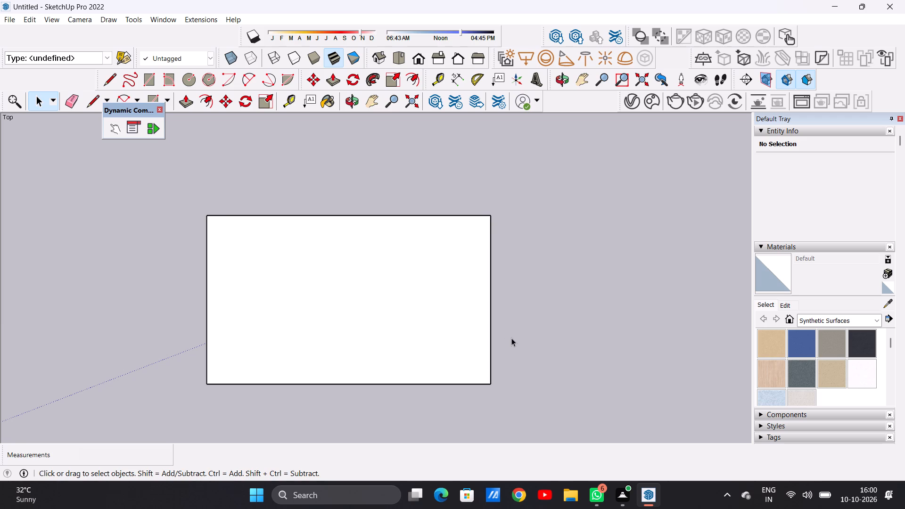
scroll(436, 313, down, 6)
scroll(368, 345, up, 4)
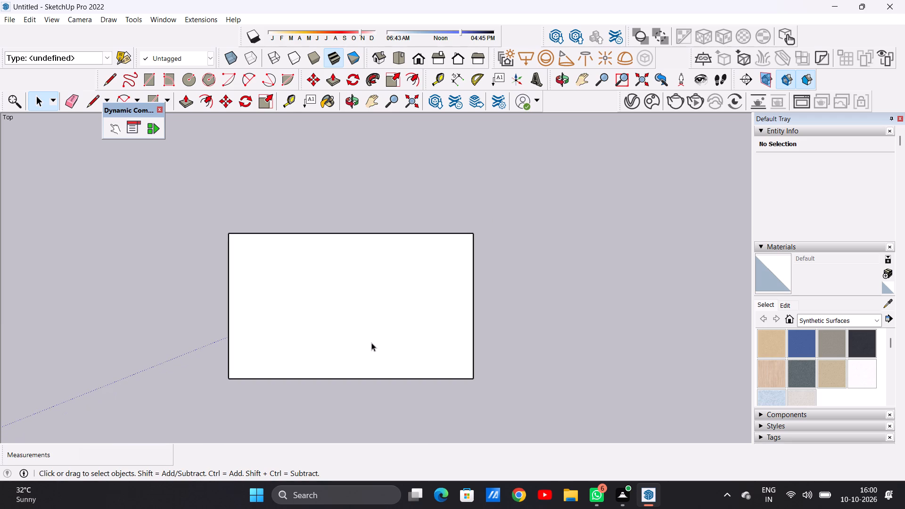
Draw a rectangle about 9' 7" by 5' 11" adjoining the base face's right edge along its full length.
scroll(389, 334, up, 2)
key(r)
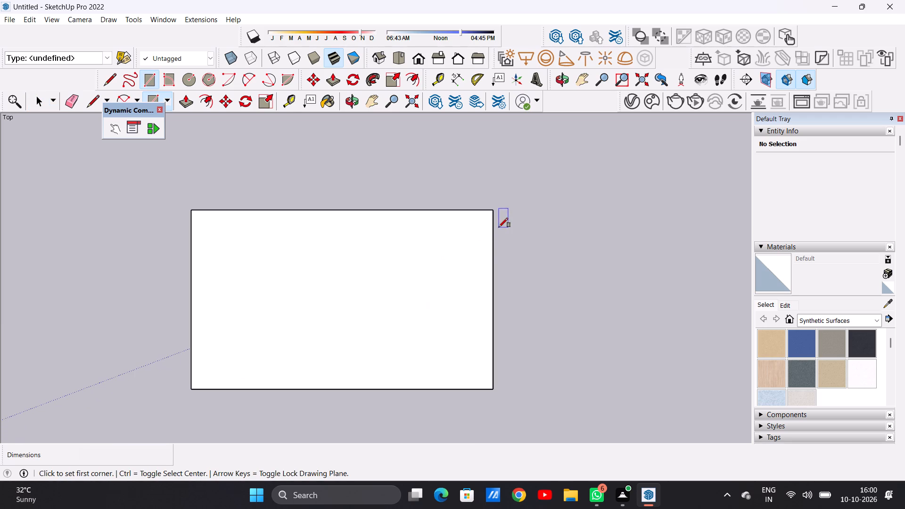
click(495, 210)
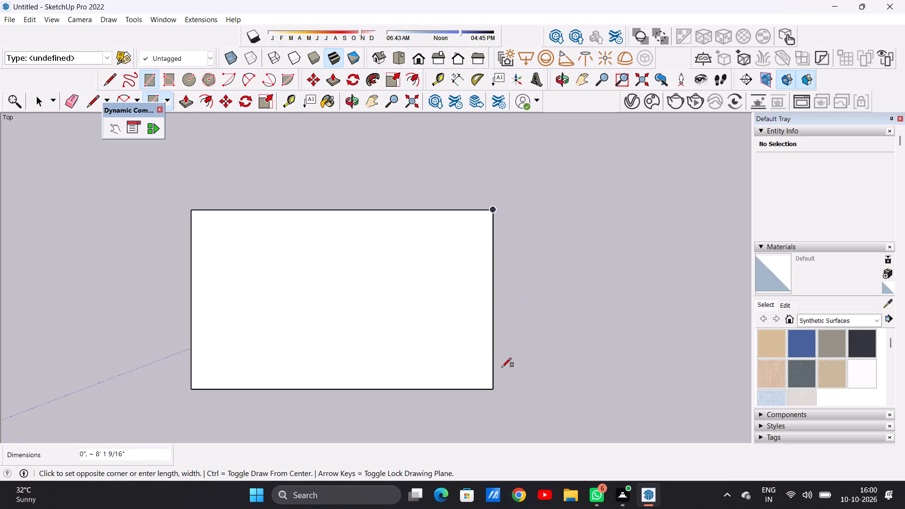
click(494, 387)
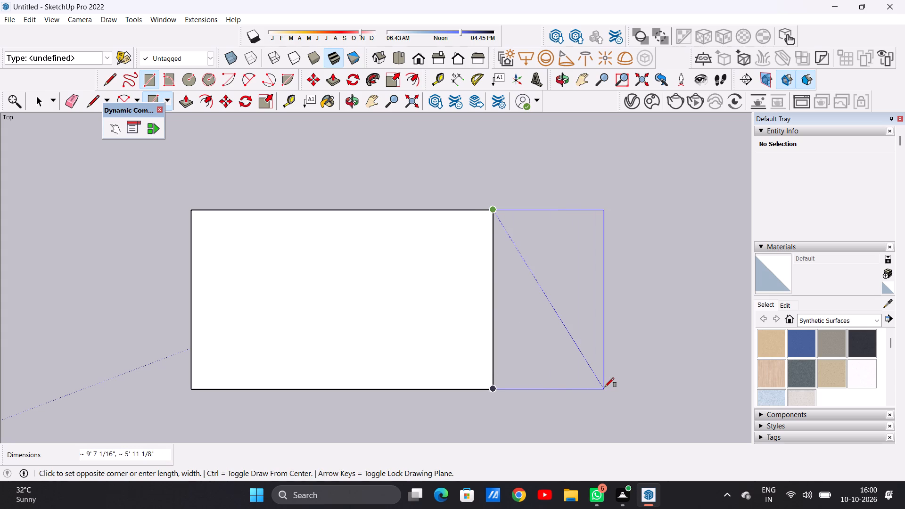
click(605, 387)
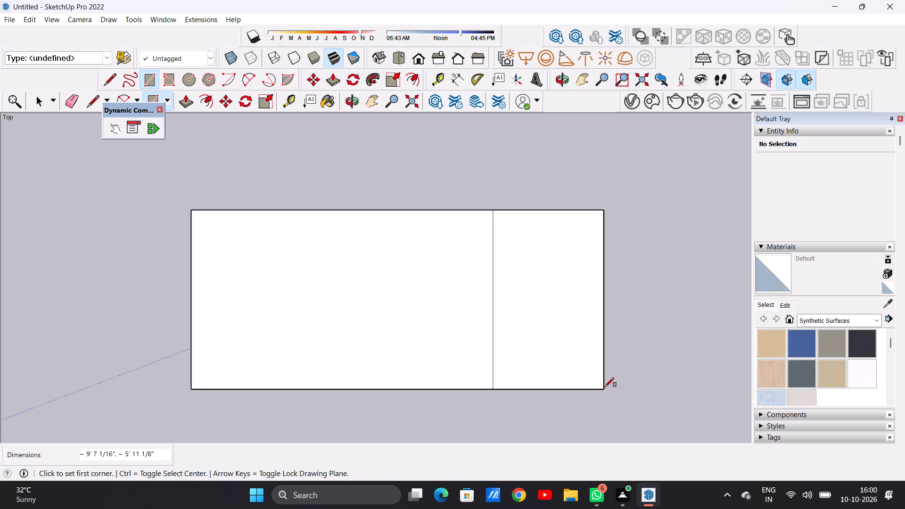
Erase the dividing line between the base face and the adjoining right rectangle to merge them.
key(space)
key(e)
drag(502, 326, 483, 322)
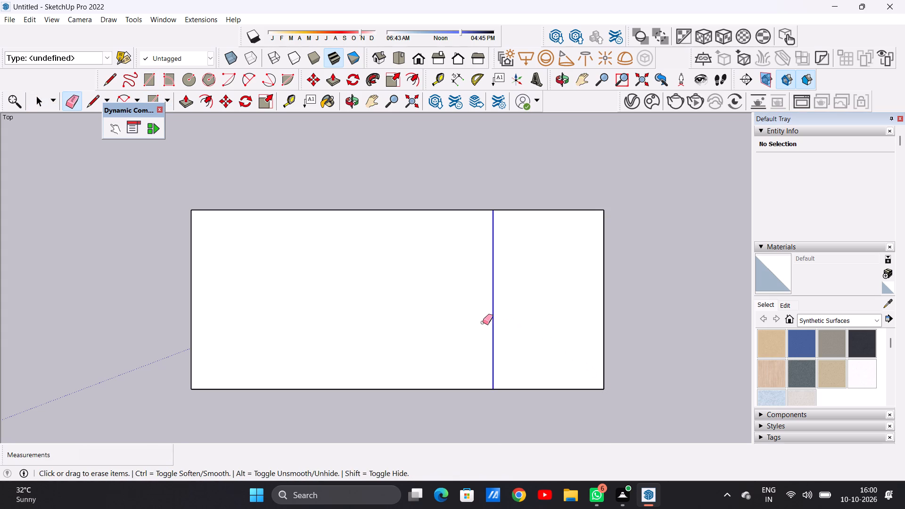
key(space)
Draw a rectangle about 22' 1" by 3' 3" along the full upper edge of the base face.
text(R)
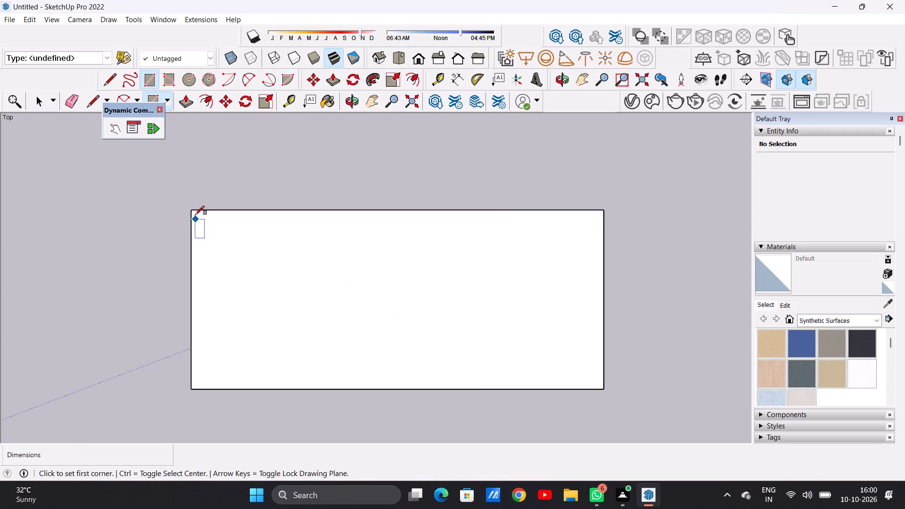
click(195, 211)
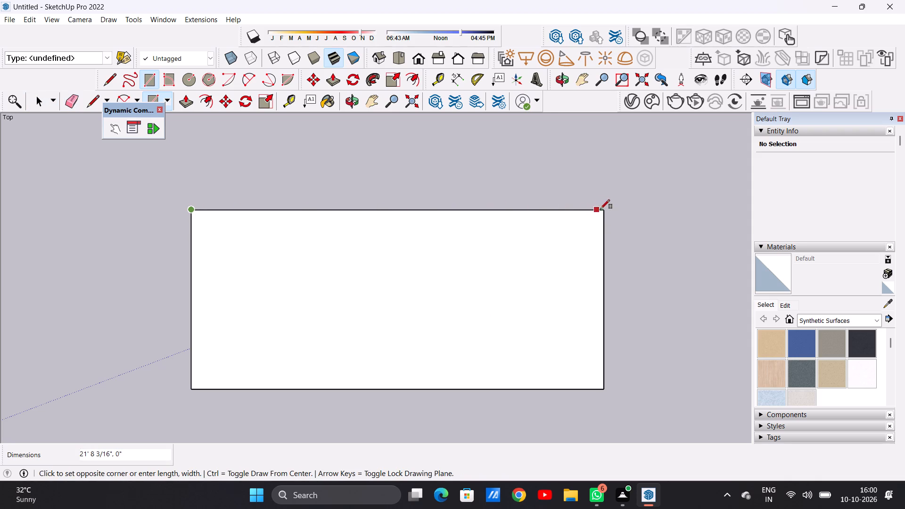
click(602, 209)
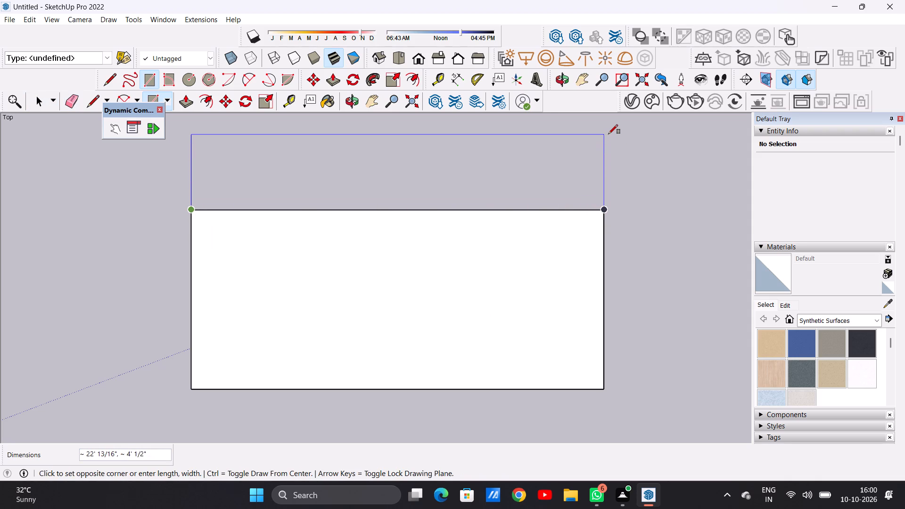
click(610, 148)
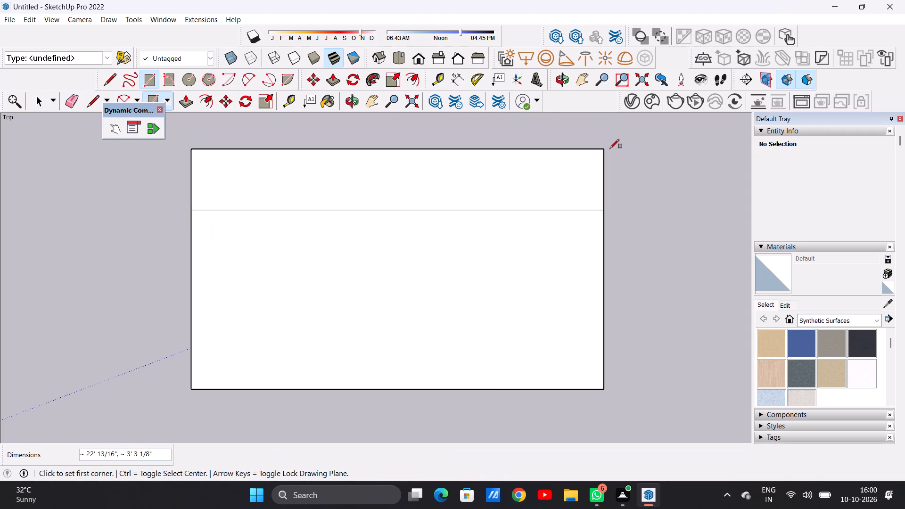
Erase the dividing line between the base face and the upper rectangle to merge them.
key(space)
key(e)
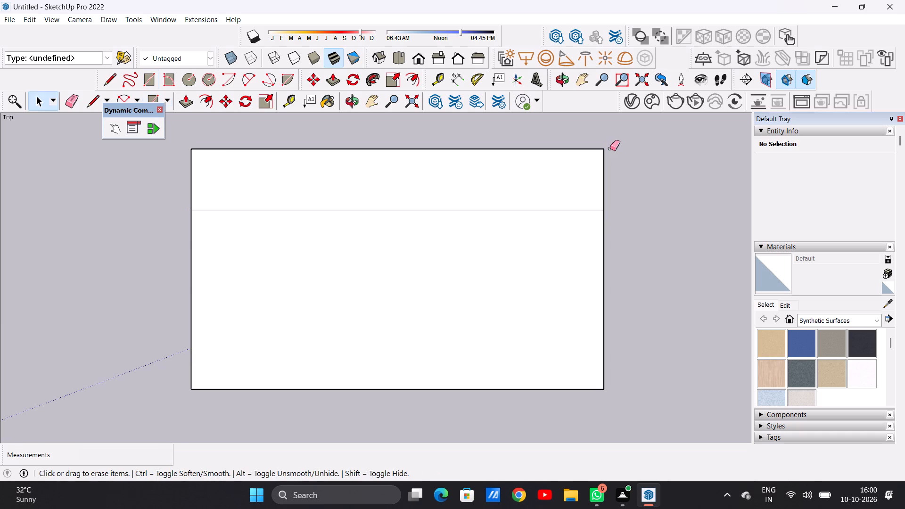
drag(535, 196, 530, 221)
key(space)
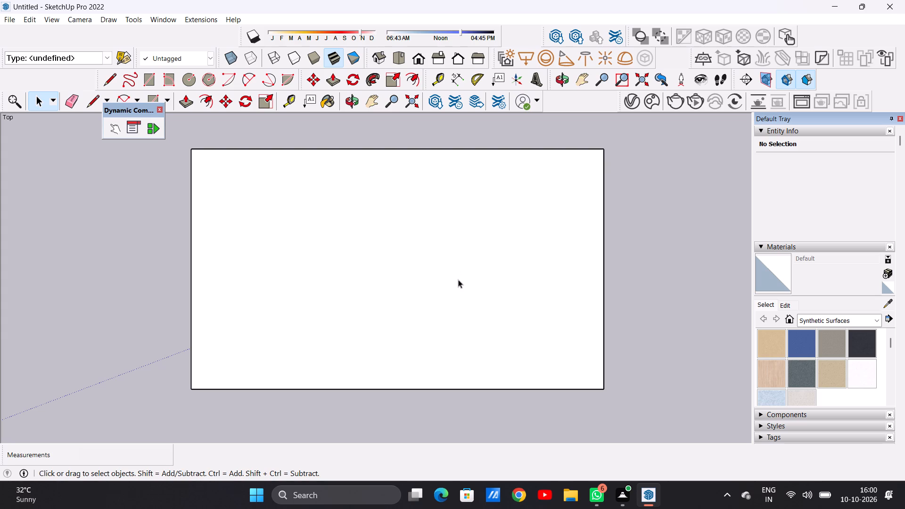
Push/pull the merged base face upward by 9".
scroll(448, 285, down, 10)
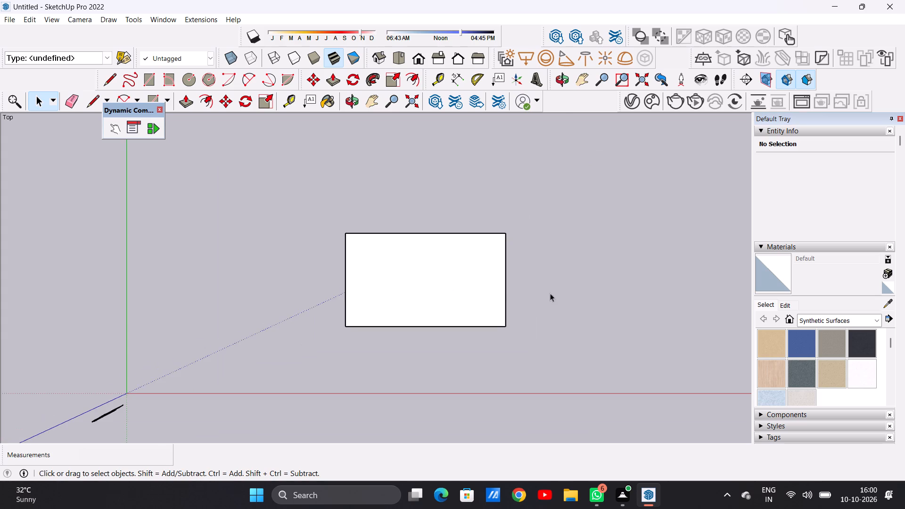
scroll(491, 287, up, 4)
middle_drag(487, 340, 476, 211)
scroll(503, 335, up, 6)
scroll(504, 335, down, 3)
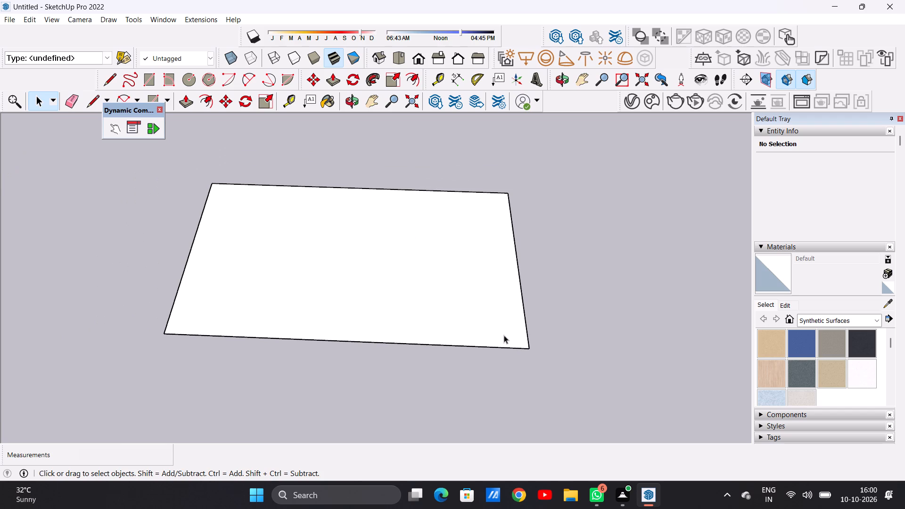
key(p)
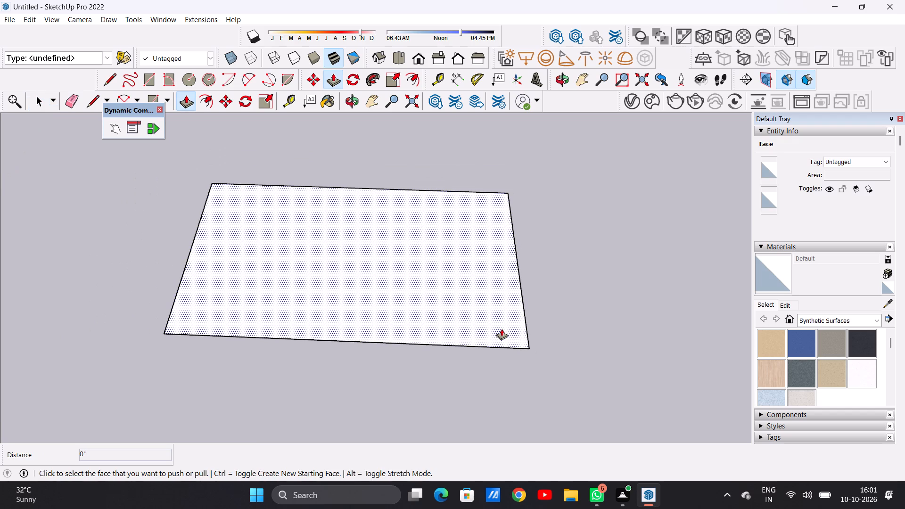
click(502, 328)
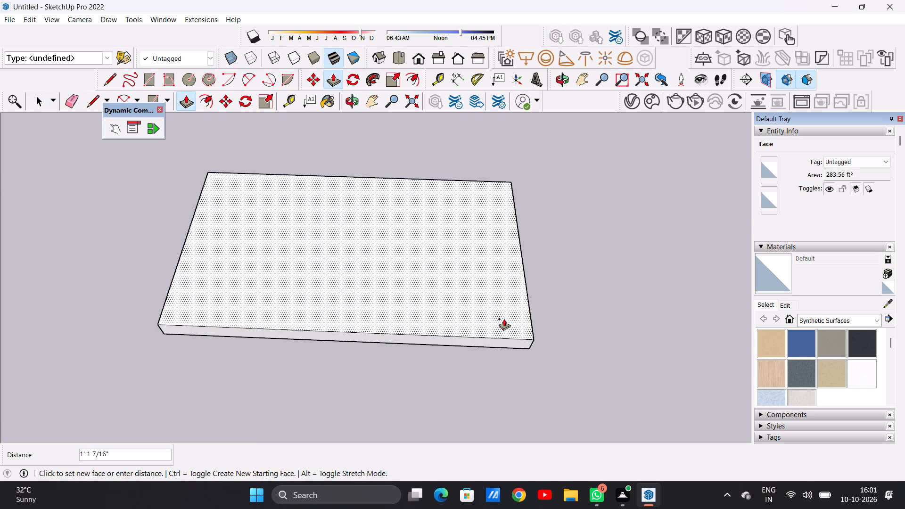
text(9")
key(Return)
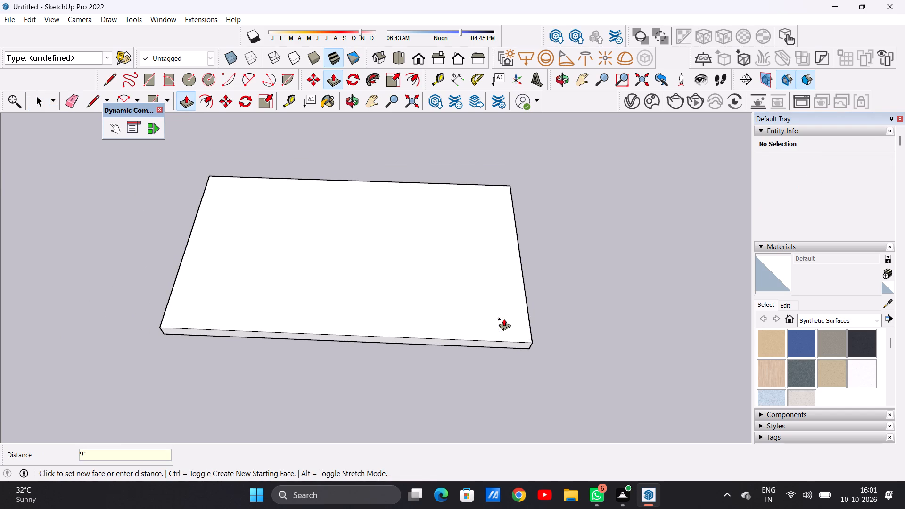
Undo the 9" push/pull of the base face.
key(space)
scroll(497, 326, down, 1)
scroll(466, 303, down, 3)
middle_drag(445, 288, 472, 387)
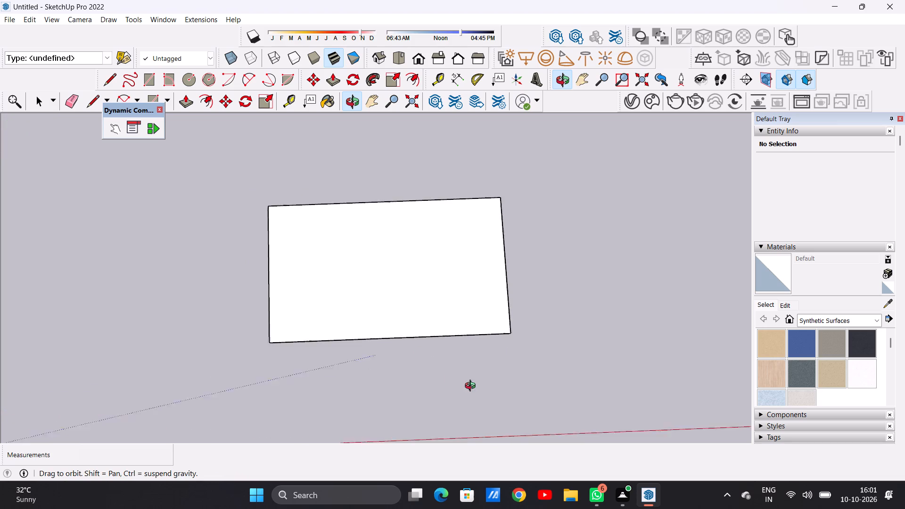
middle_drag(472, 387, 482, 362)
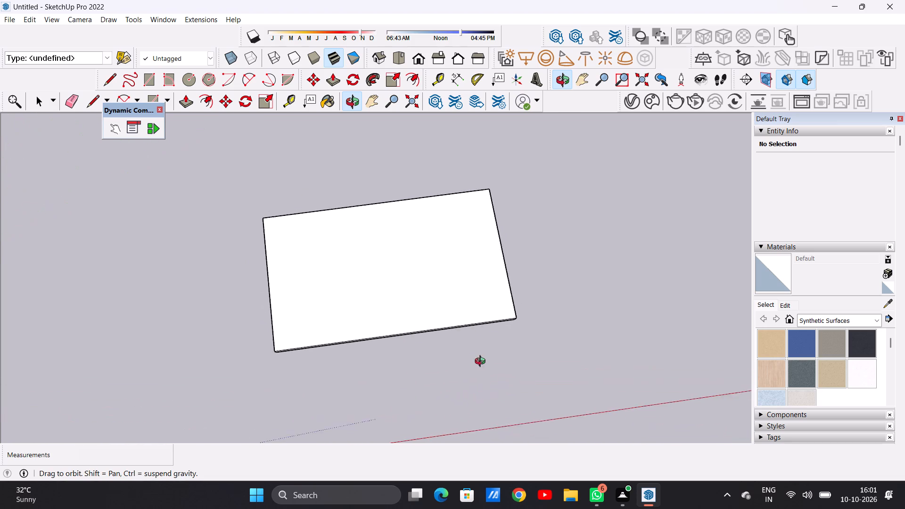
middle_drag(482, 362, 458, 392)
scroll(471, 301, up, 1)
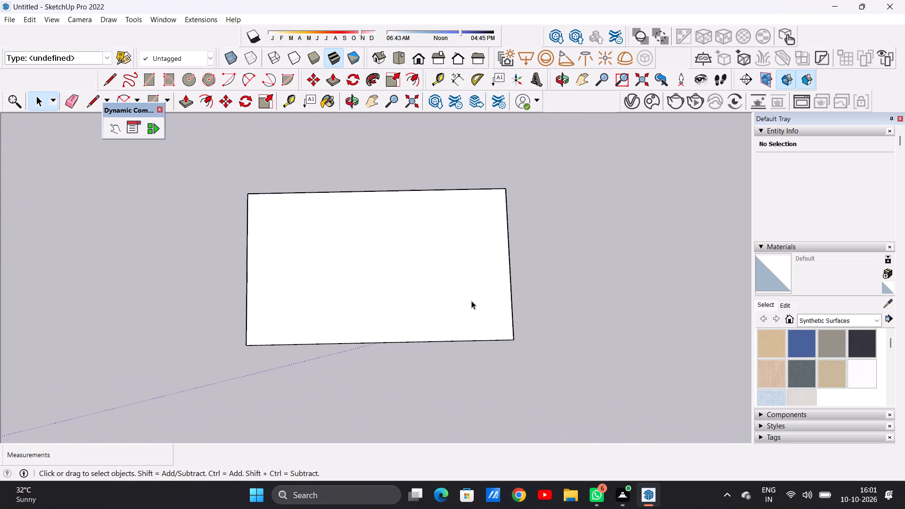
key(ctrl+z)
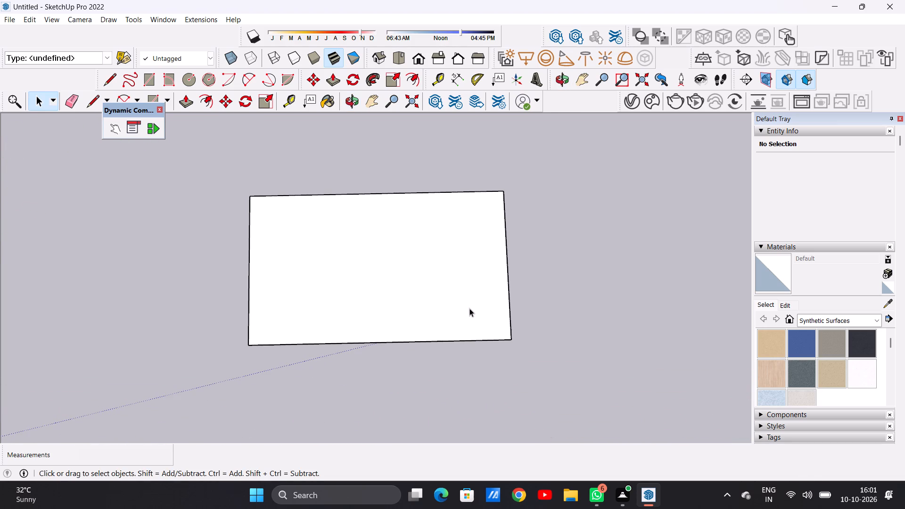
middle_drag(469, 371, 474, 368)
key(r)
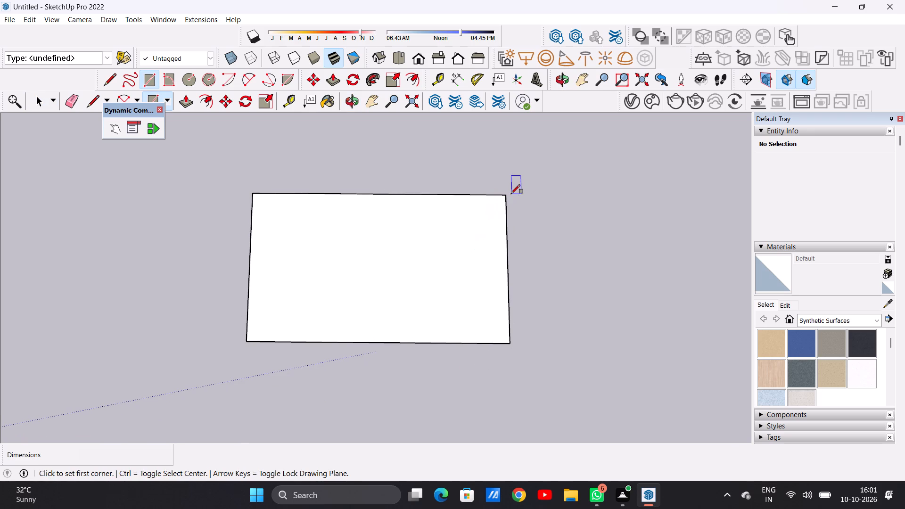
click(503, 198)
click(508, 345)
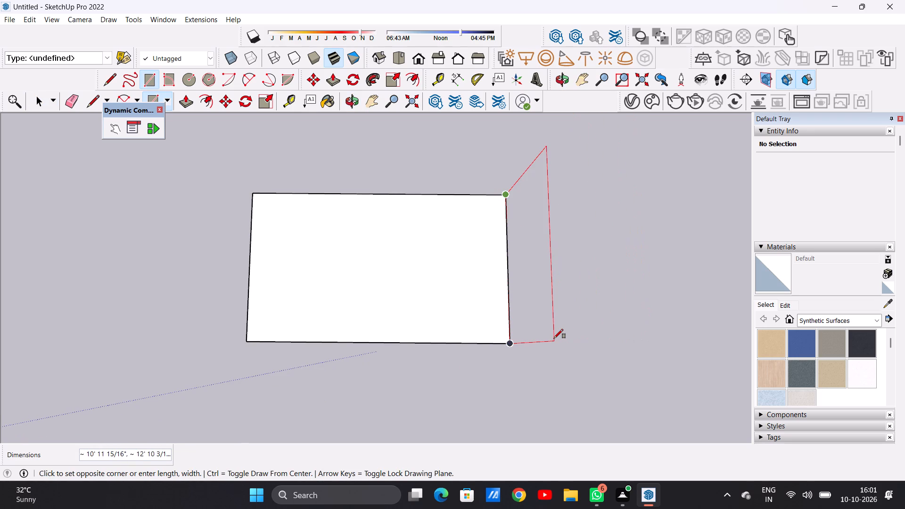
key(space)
In the top view, draw a rectangle about 12' 10" by 7' 11" adjoining the base face's full right edge.
click(399, 56)
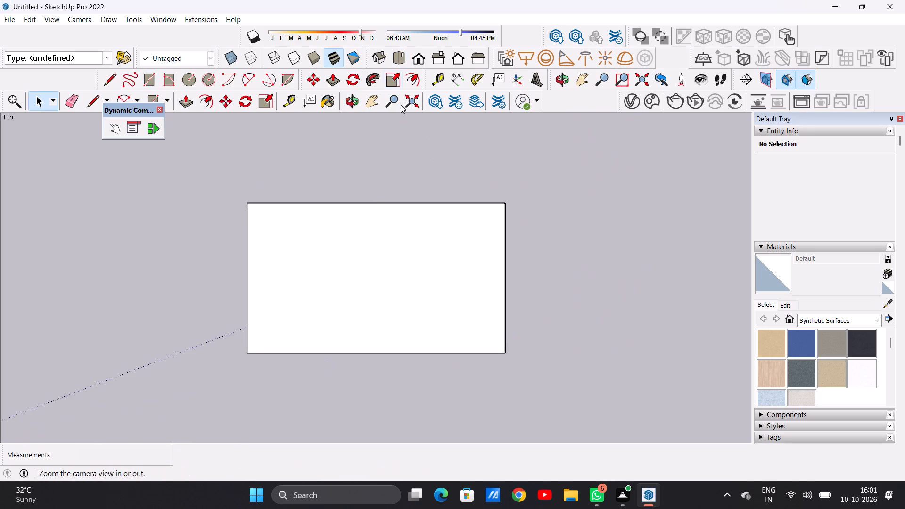
scroll(375, 224, down, 3)
scroll(407, 247, down, 1)
scroll(407, 247, up, 1)
key(r)
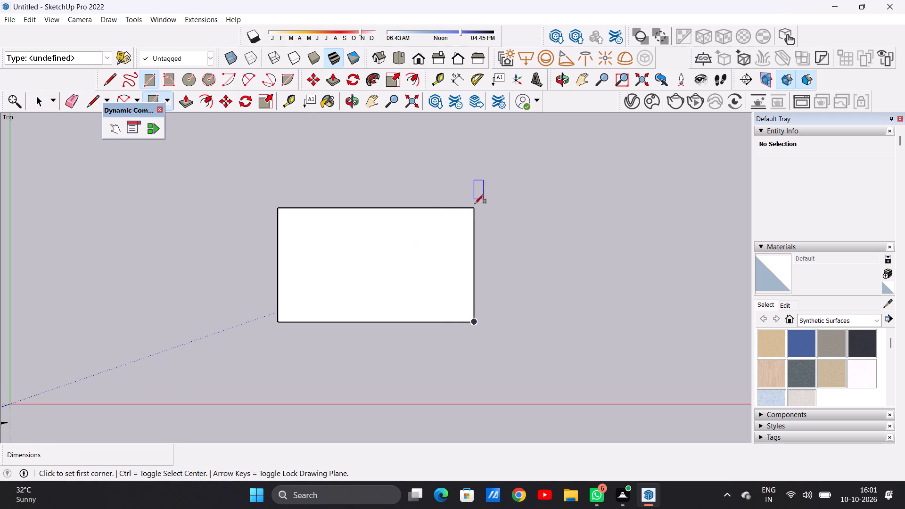
click(470, 208)
click(473, 320)
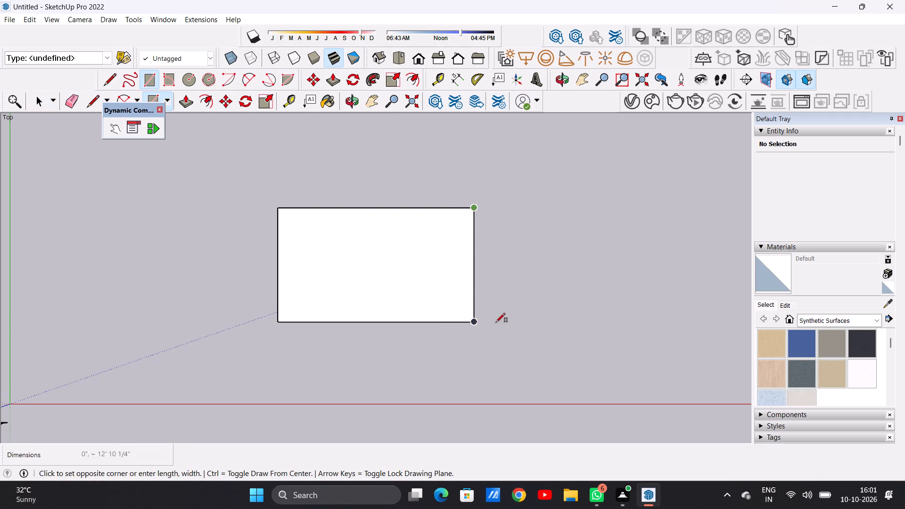
click(544, 319)
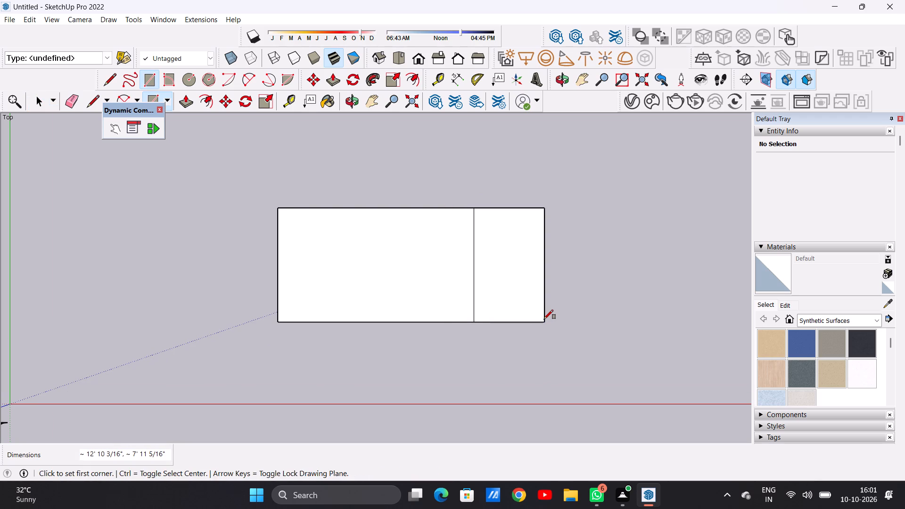
Erase the dividing line between the base face and the new right rectangle to merge them.
key(space)
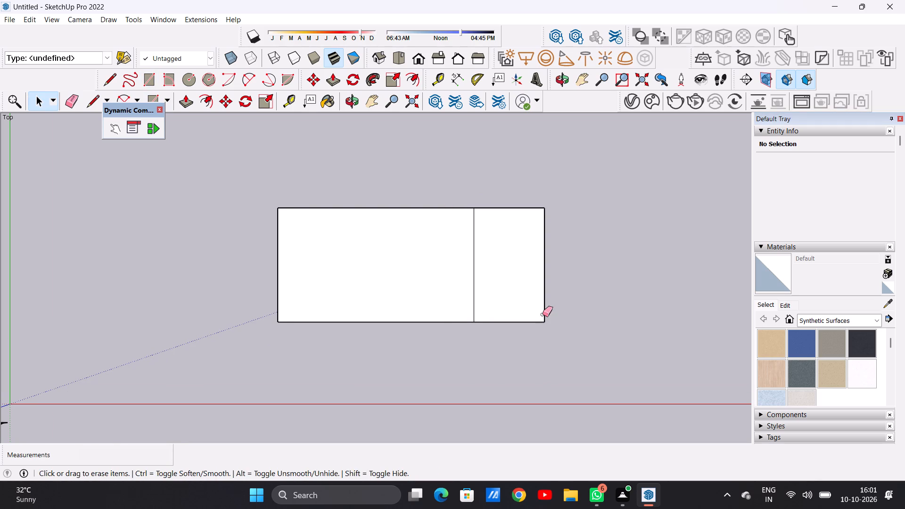
key(e)
drag(479, 269, 470, 266)
key(space)
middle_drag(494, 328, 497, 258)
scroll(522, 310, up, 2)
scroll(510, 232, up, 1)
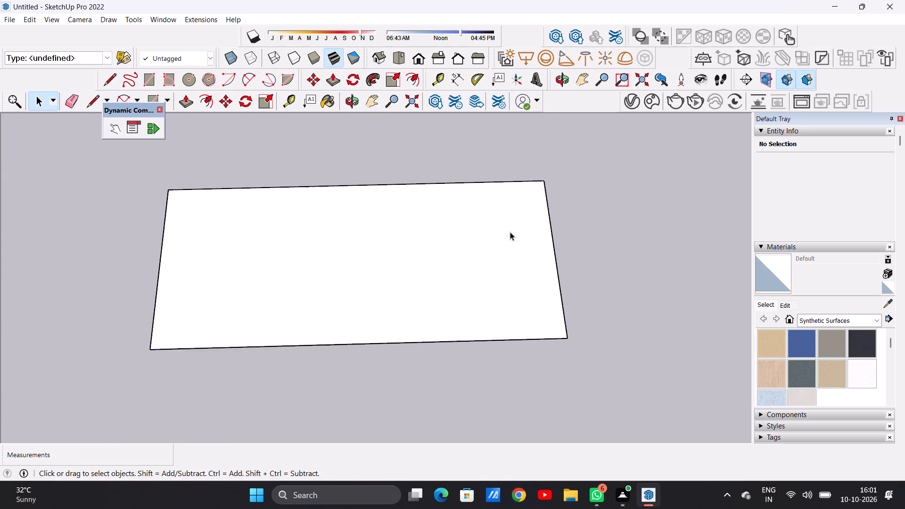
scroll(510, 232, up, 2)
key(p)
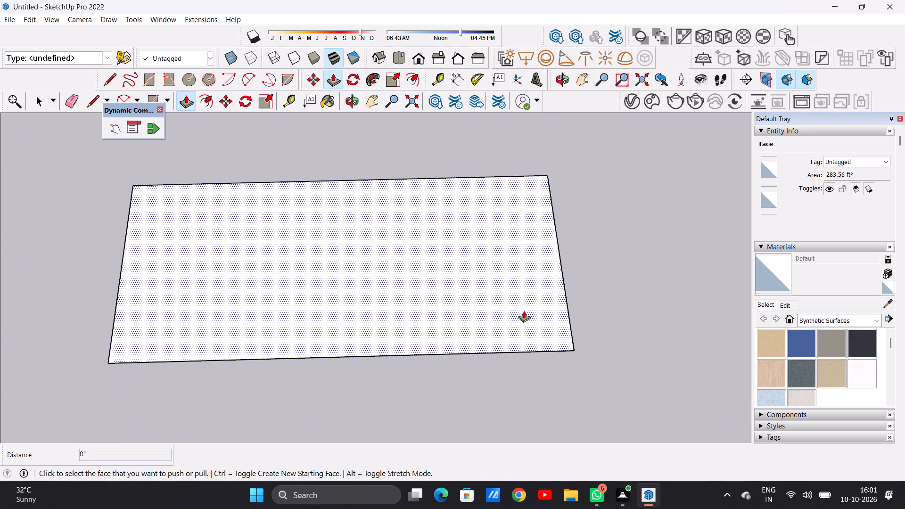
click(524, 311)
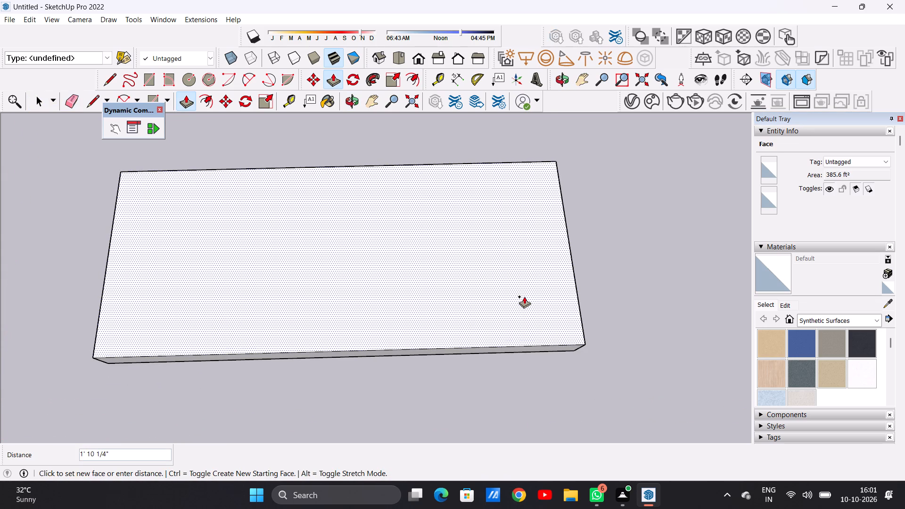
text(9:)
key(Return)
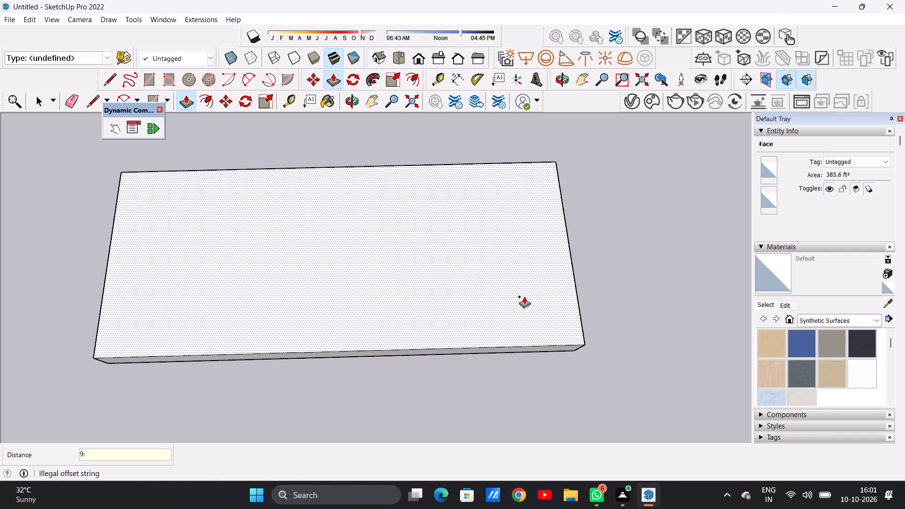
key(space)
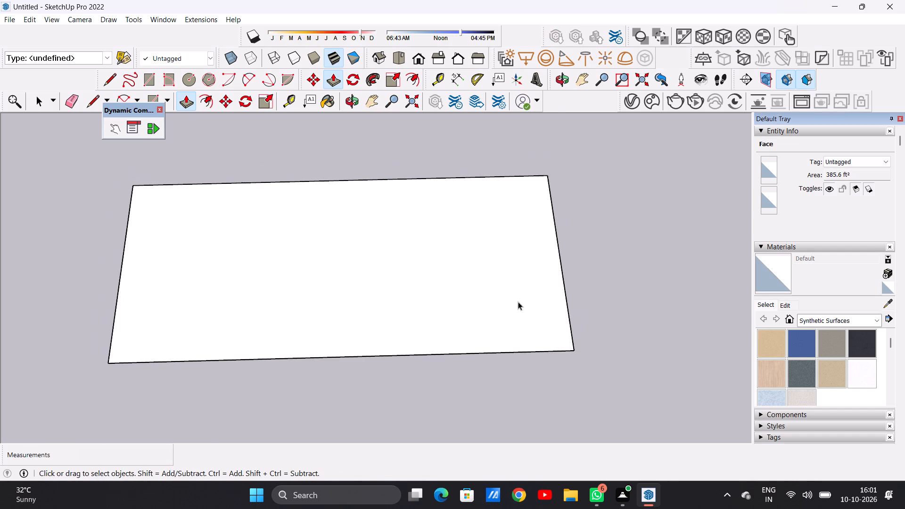
Push/pull the merged base face upward by 9" to form the base slab.
middle_drag(519, 359, 526, 337)
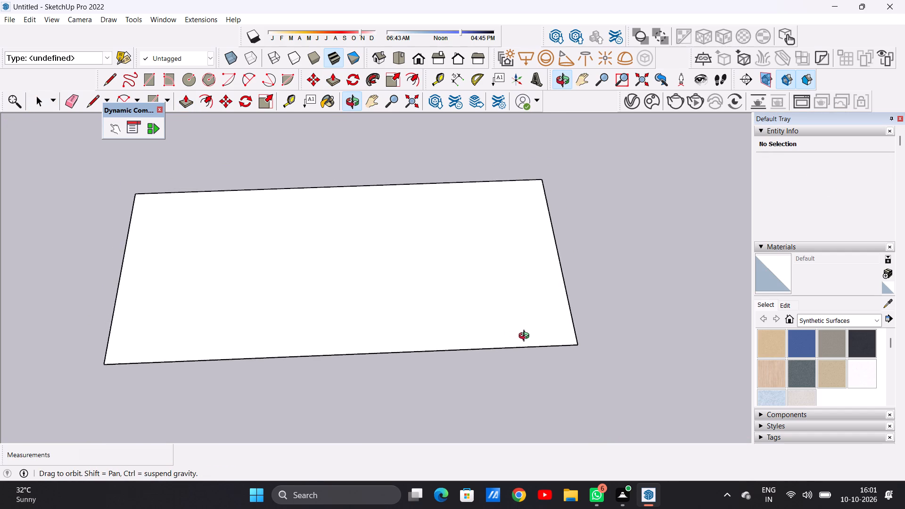
middle_drag(526, 337, 508, 332)
key(p)
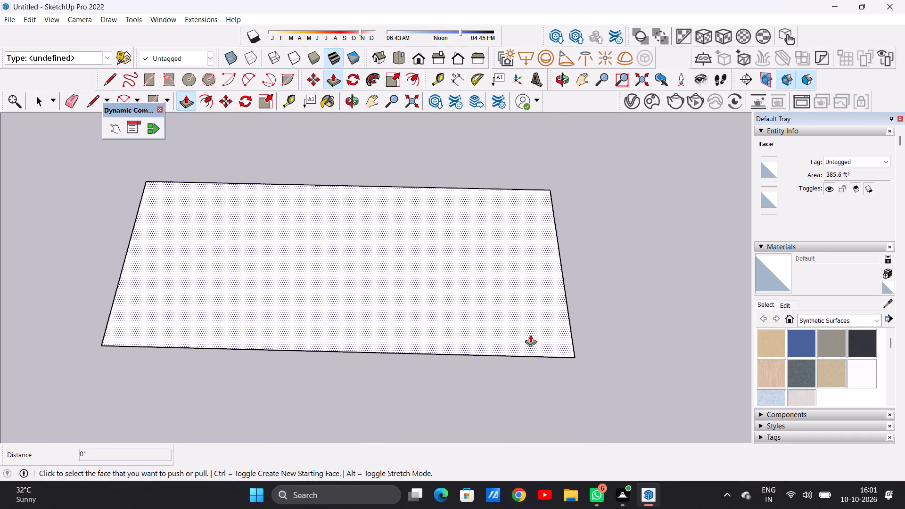
click(530, 335)
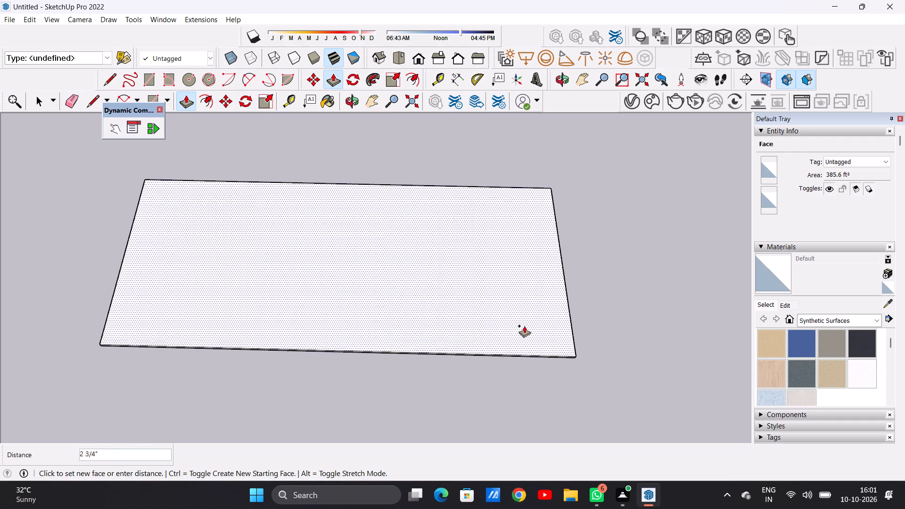
key(9)
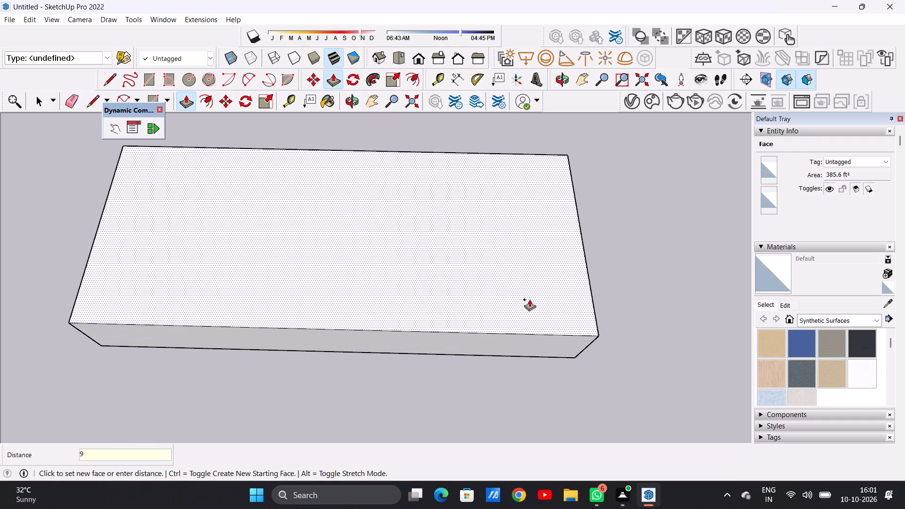
key(shift+quotedbl)
key(Return)
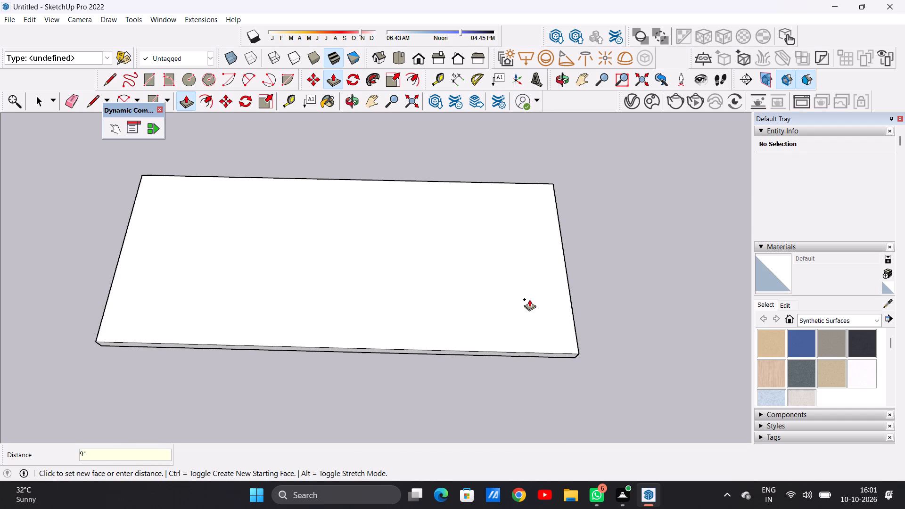
key(space)
Offset the slab's top face outline inward by about 10 3/8".
scroll(534, 335, down, 6)
middle_drag(519, 356, 516, 262)
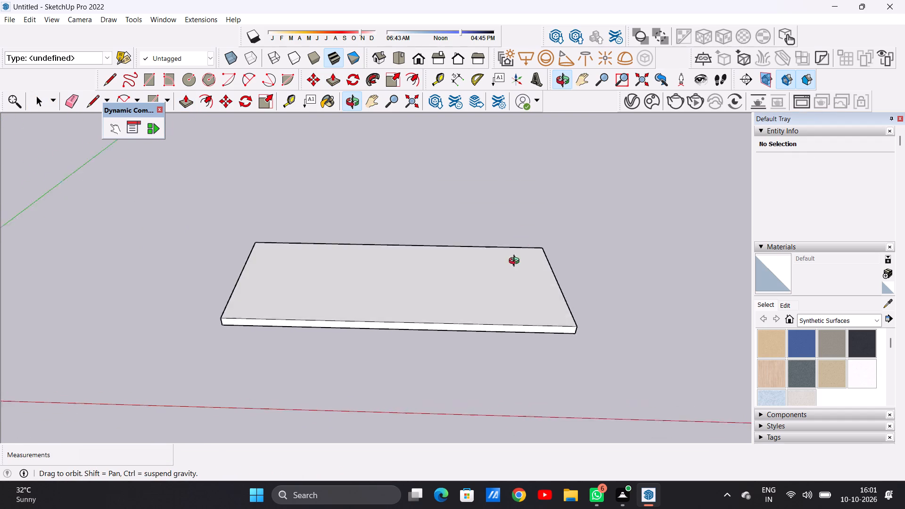
middle_drag(516, 262, 518, 369)
scroll(527, 361, down, 8)
scroll(523, 312, up, 2)
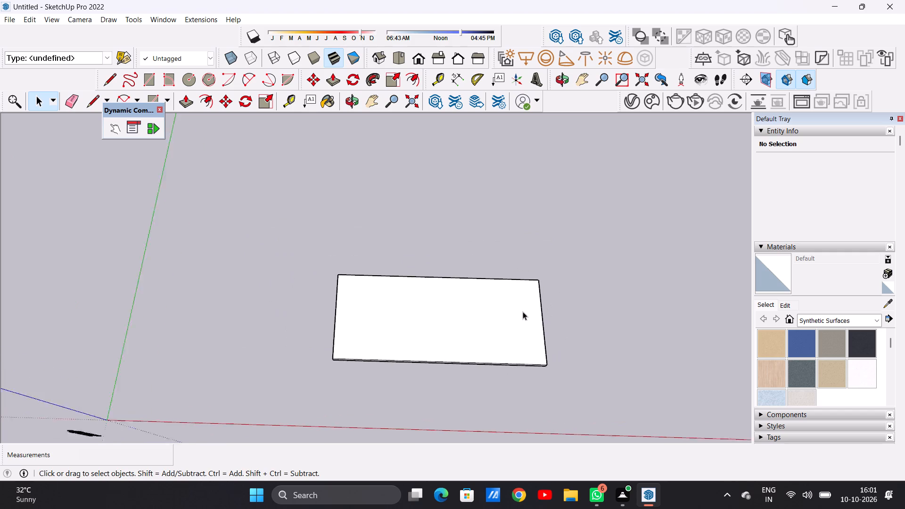
scroll(523, 312, up, 2)
click(398, 56)
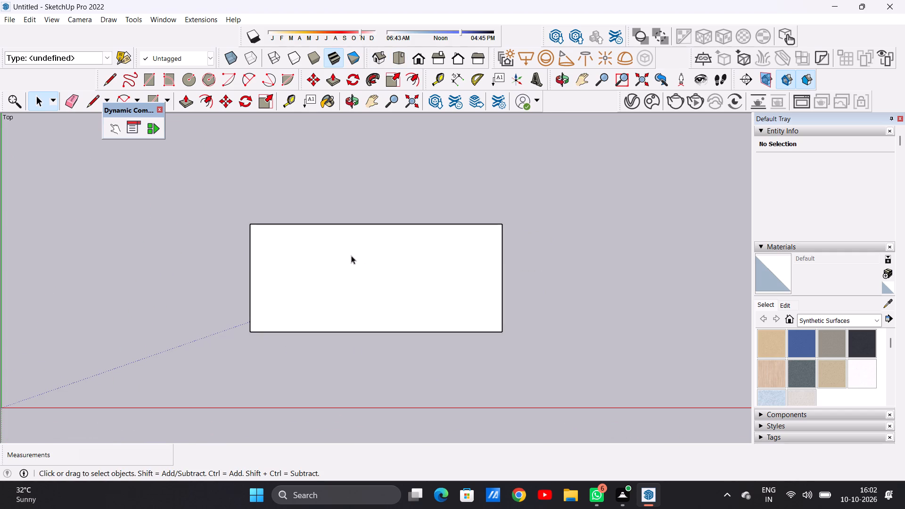
middle_drag(382, 355, 387, 327)
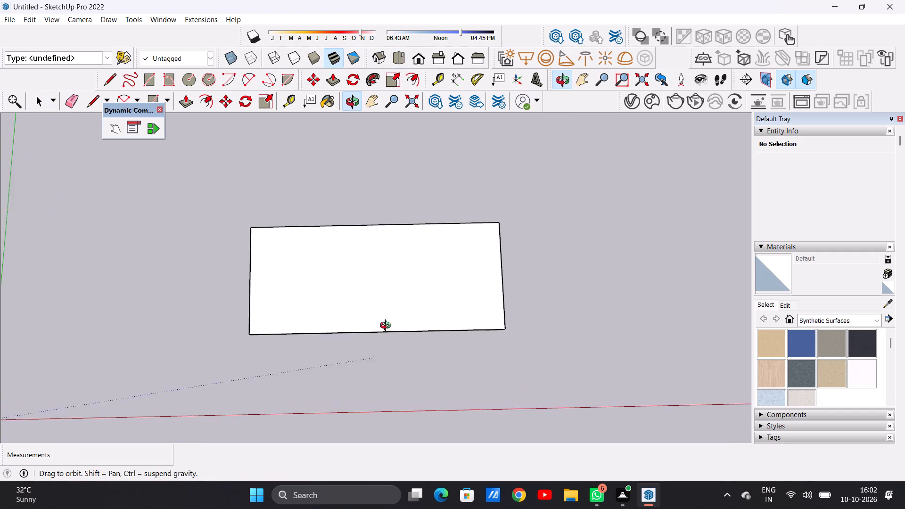
middle_drag(387, 327, 387, 272)
scroll(423, 287, up, 1)
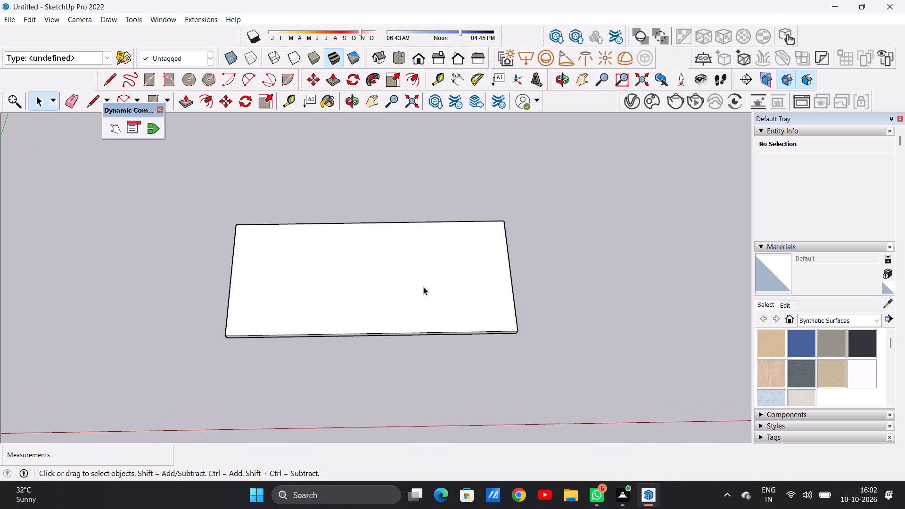
text(OF)
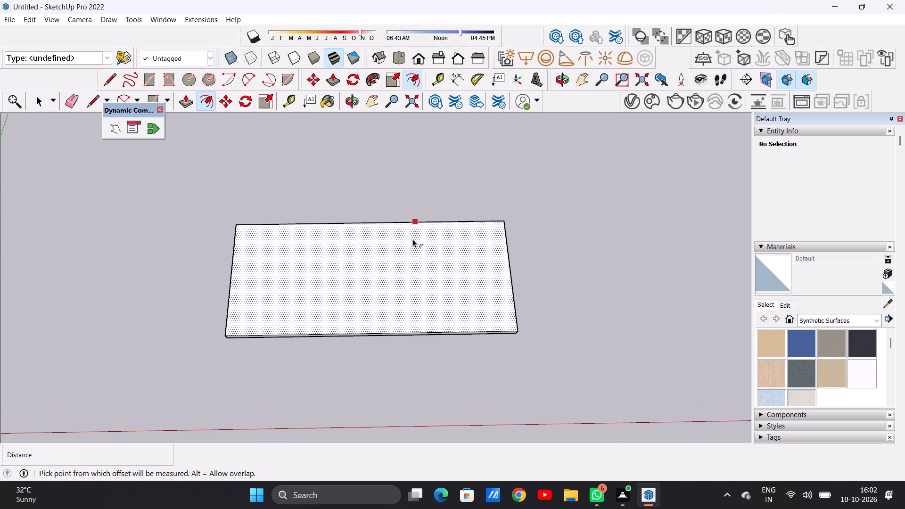
double_click(389, 227)
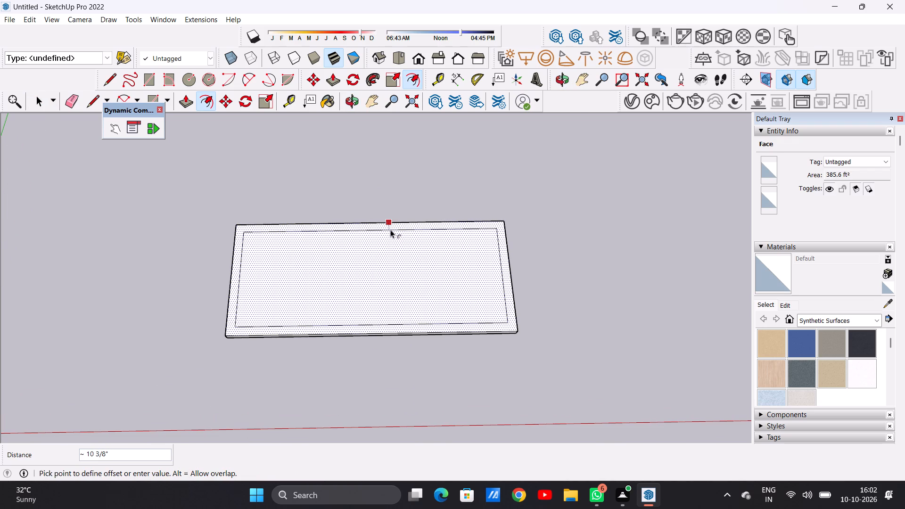
click(390, 230)
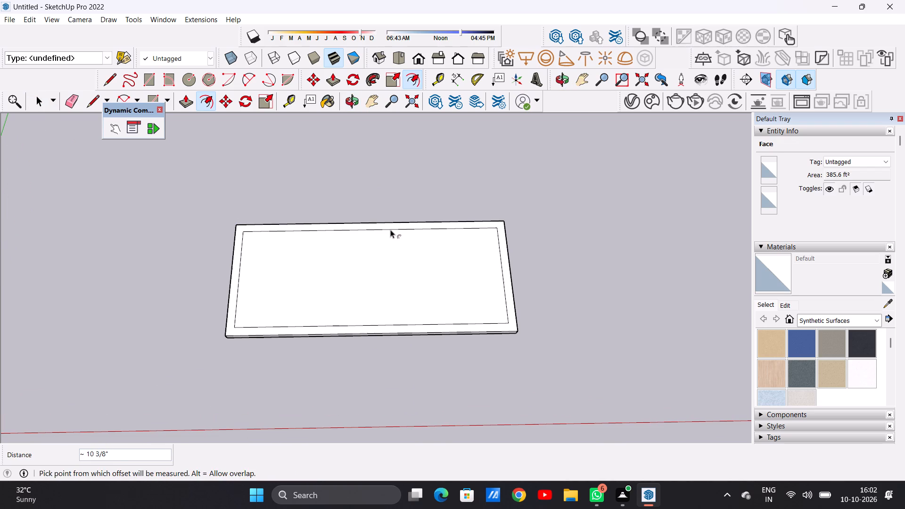
key(space)
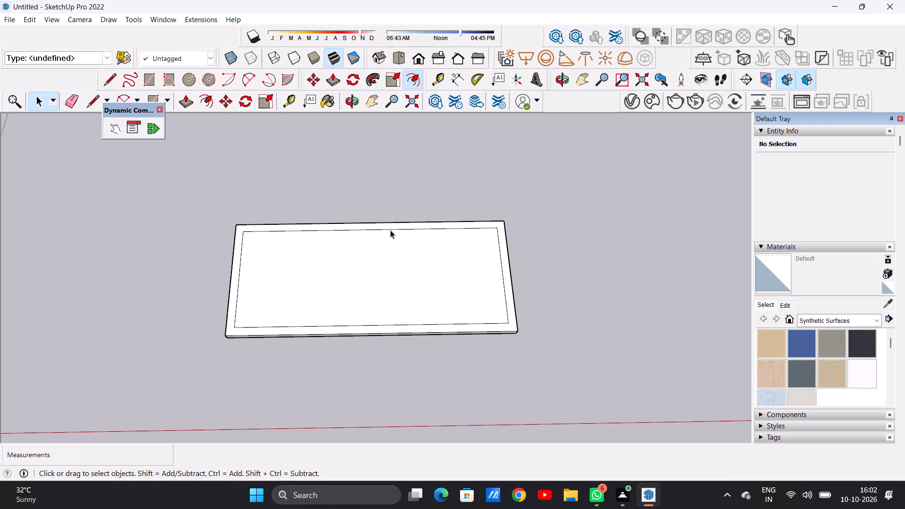
Draw two lines of about 10 3/8" from the inner outline's front-right corner to the slab's right and front edges.
scroll(425, 250, down, 1)
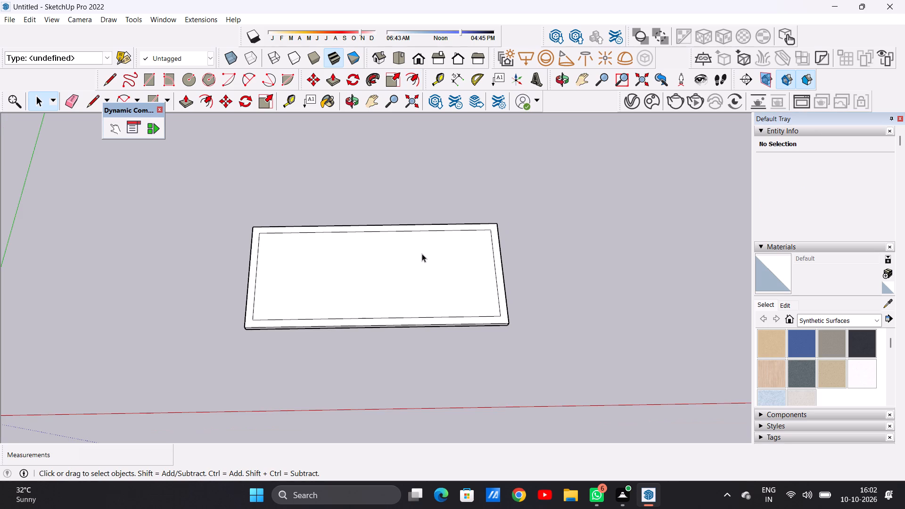
scroll(441, 285, down, 1)
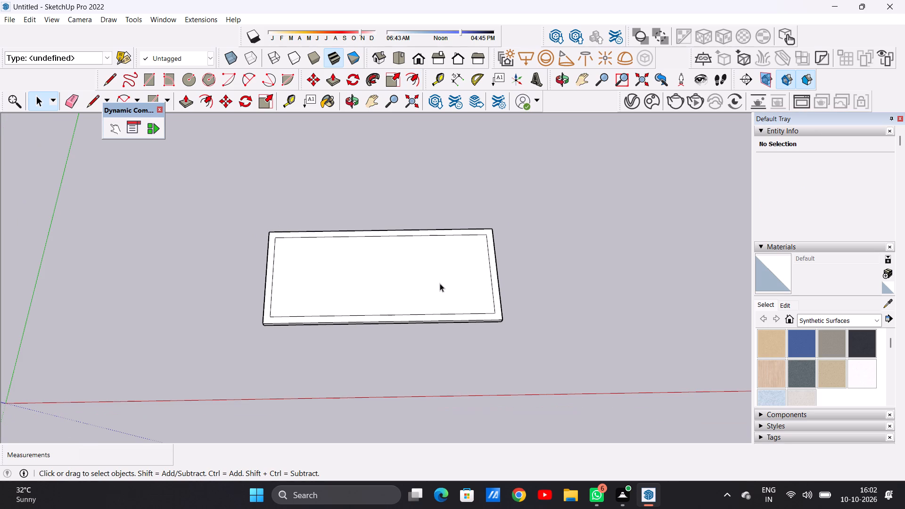
scroll(482, 317, up, 2)
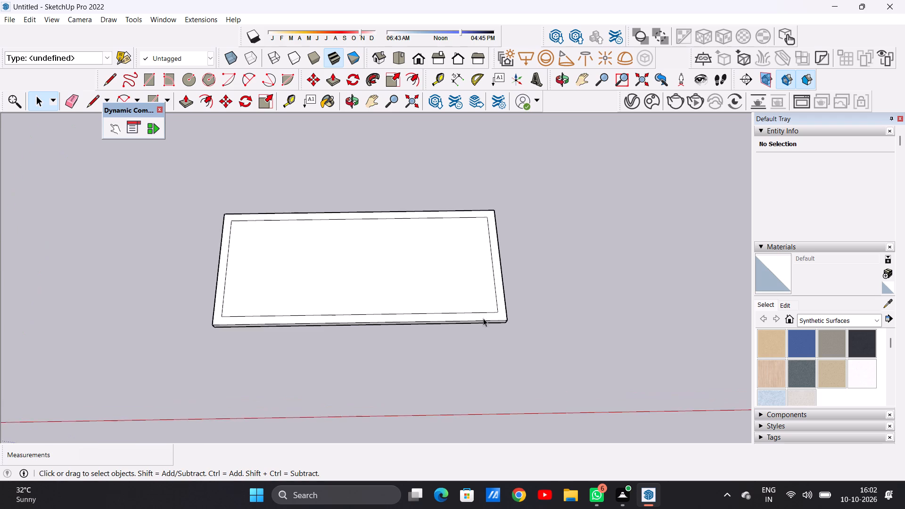
scroll(483, 318, up, 10)
key(l)
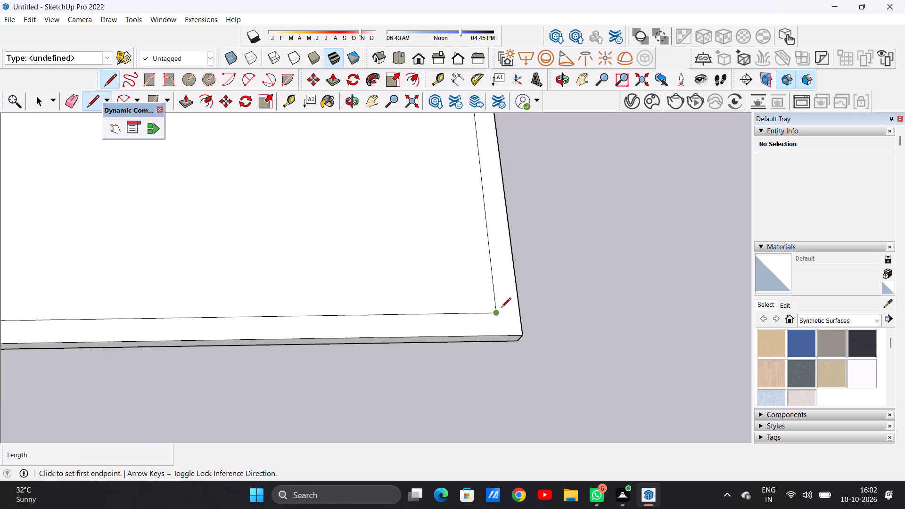
click(498, 308)
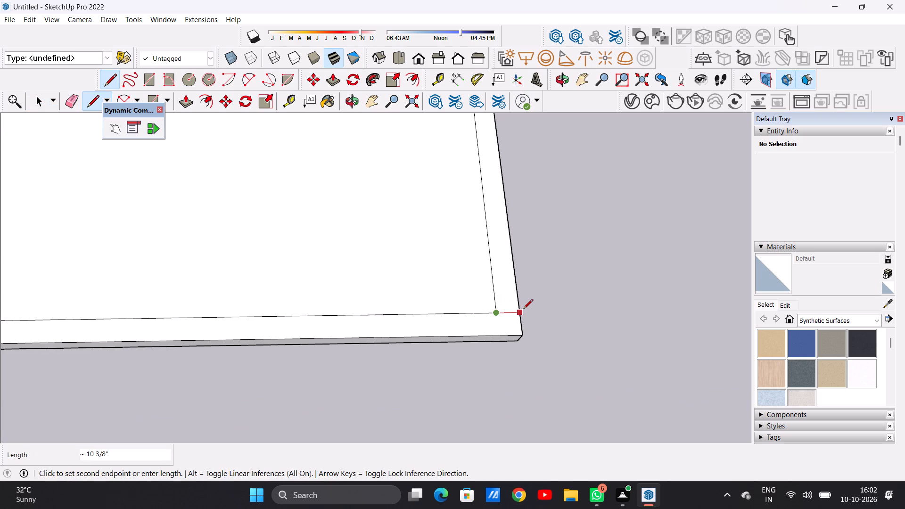
click(520, 312)
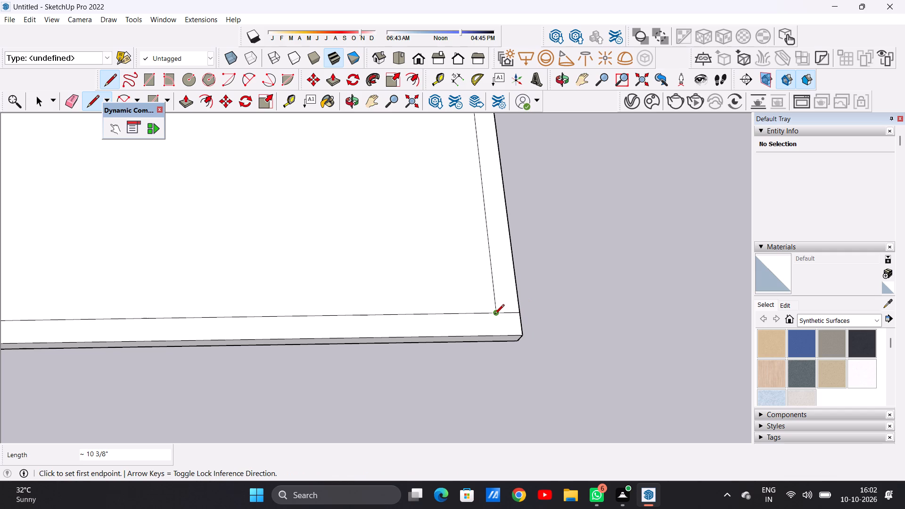
click(494, 315)
click(496, 335)
Draw two lines of about 10 3/8" from the inner outline's front-left corner to the slab's left and front edges.
scroll(542, 315, down, 7)
scroll(206, 318, down, 7)
scroll(89, 310, up, 2)
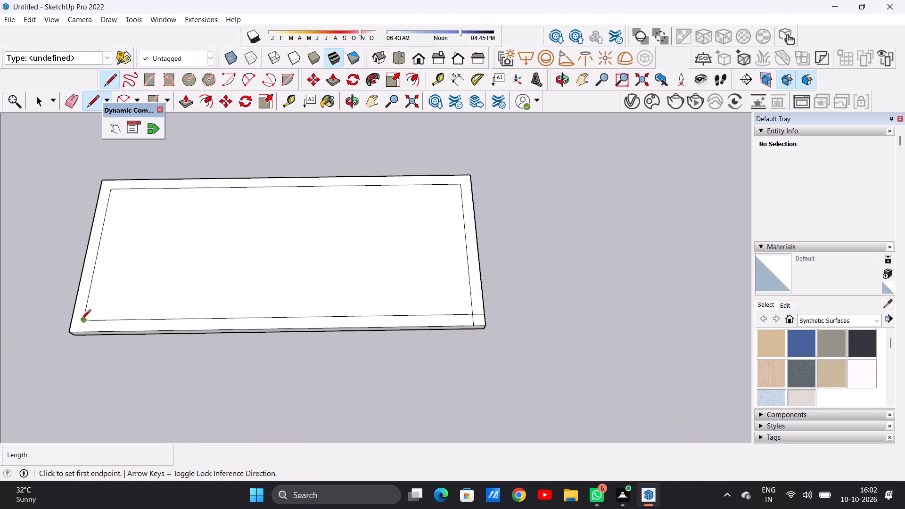
scroll(81, 320, up, 17)
click(98, 313)
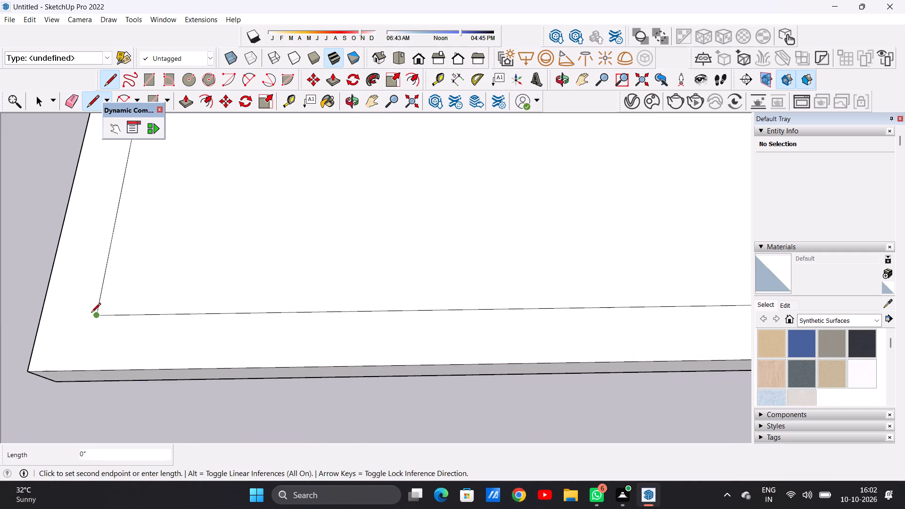
click(41, 316)
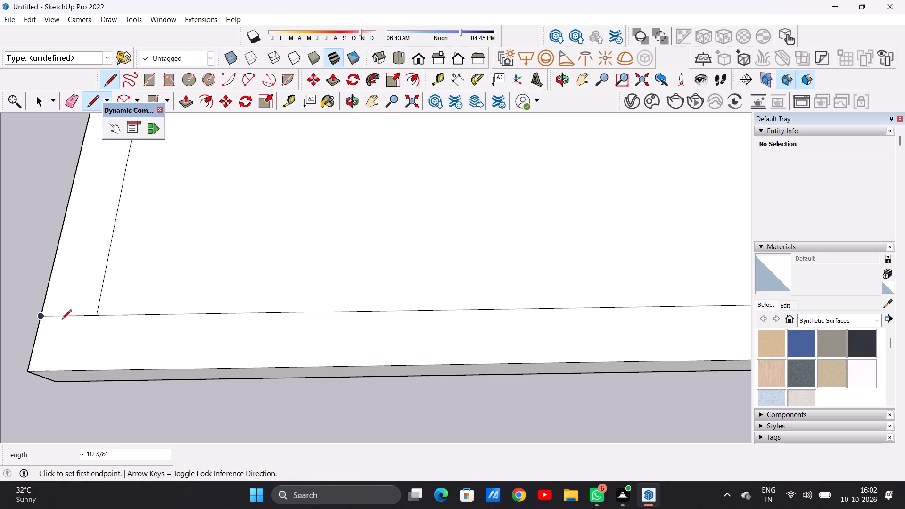
click(95, 313)
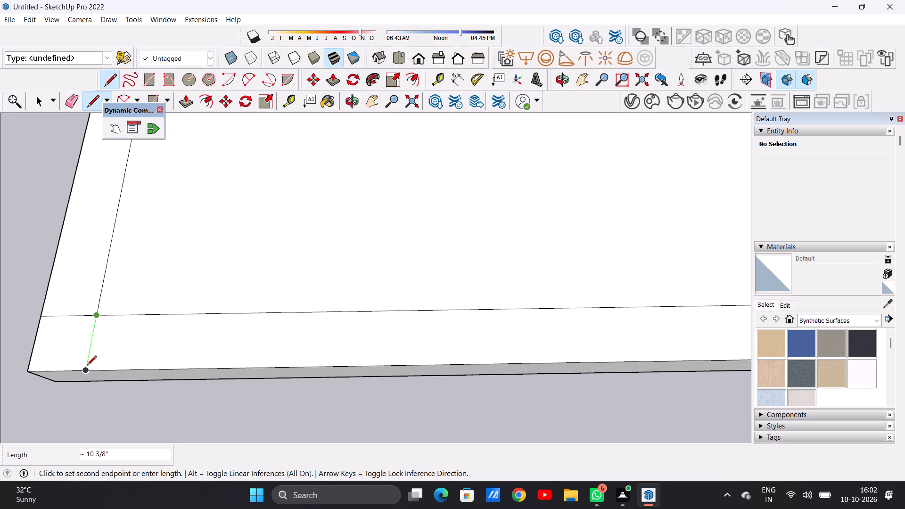
click(86, 369)
key(space)
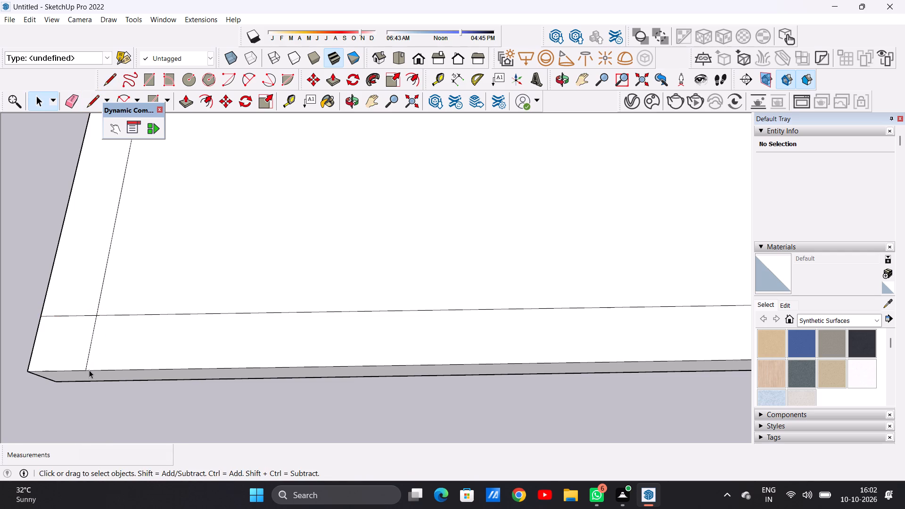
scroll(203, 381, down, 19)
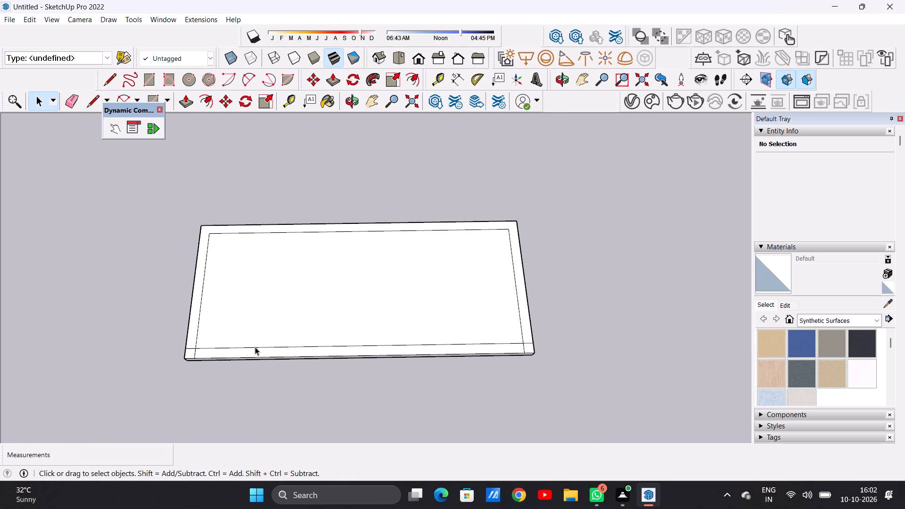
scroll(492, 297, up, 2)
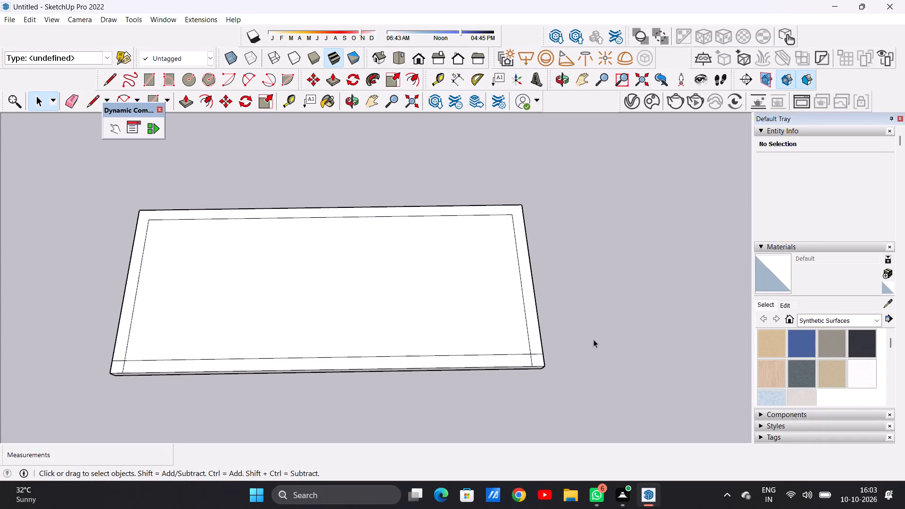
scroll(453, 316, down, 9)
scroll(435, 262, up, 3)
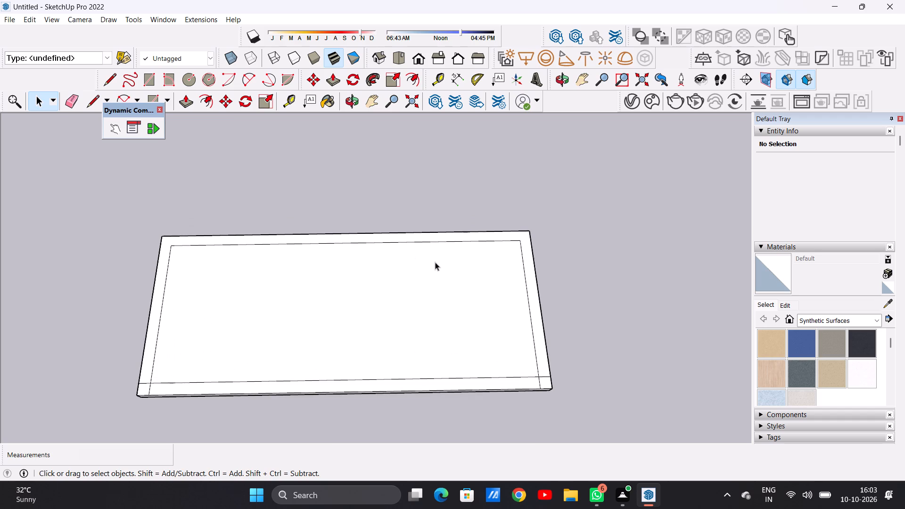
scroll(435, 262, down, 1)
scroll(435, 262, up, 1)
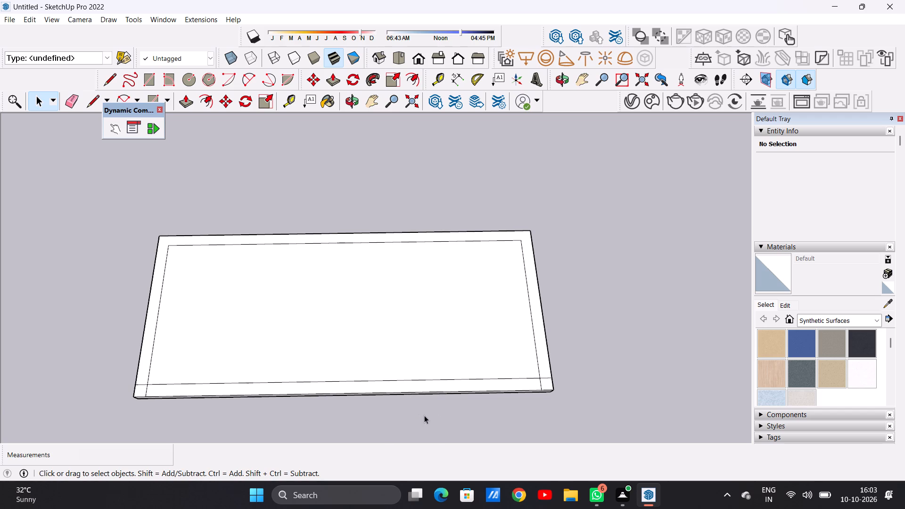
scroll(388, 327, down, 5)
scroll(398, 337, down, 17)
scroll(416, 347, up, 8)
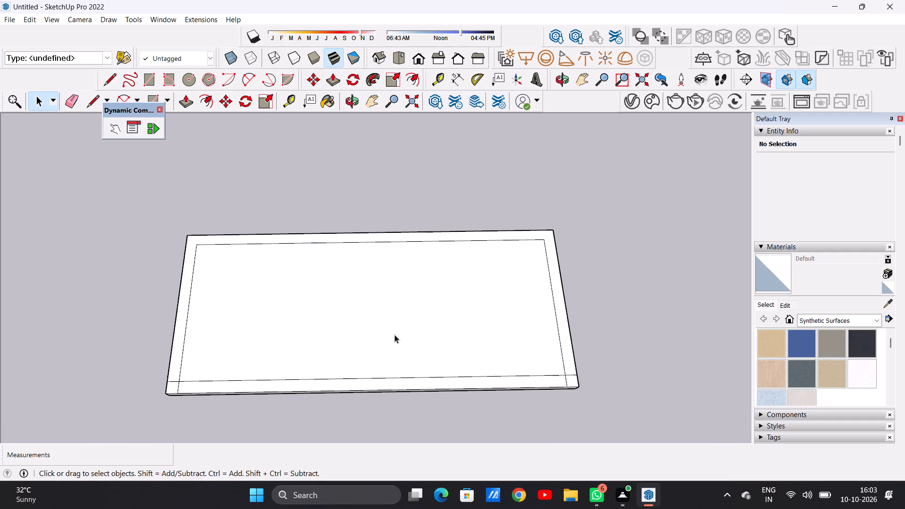
Draw two closely spaced parallel partition lines, about 11' 1 7/16" long, from front to back inner outline, left of the slab's centre.
key(l)
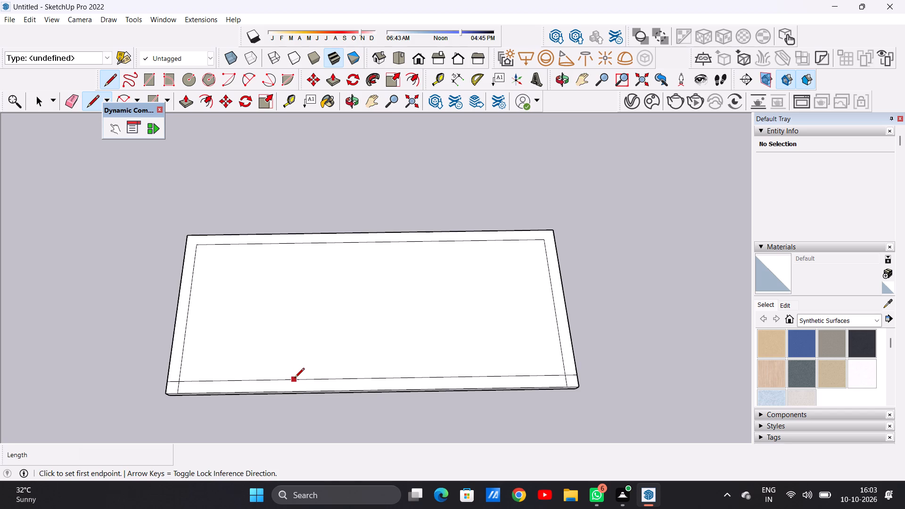
click(295, 378)
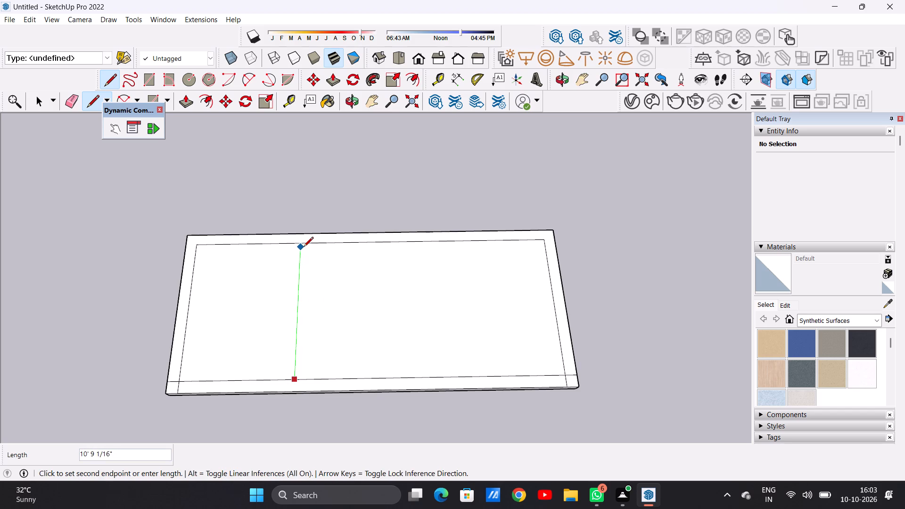
click(303, 244)
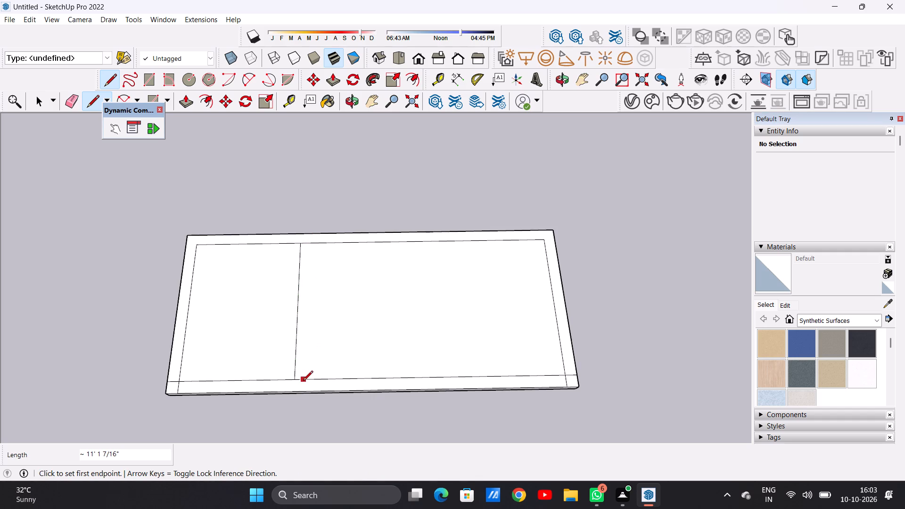
click(304, 379)
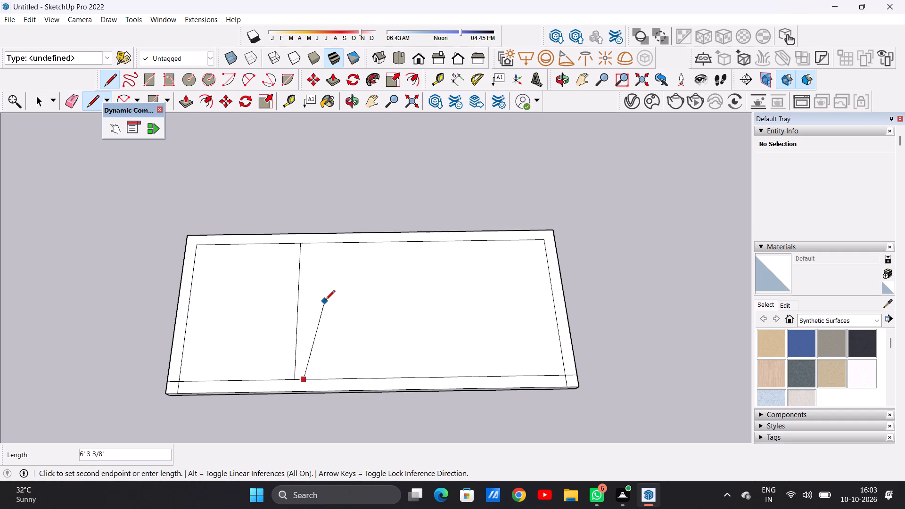
click(309, 242)
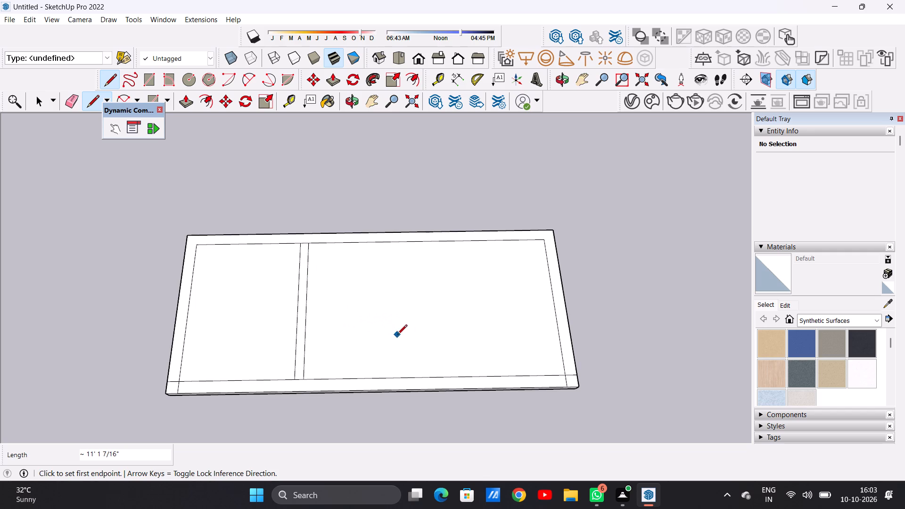
Draw a second pair of parallel partition lines, about 11' 1 7/16" long, between the front and back inner outline, right of the slab's centre.
click(454, 377)
click(446, 241)
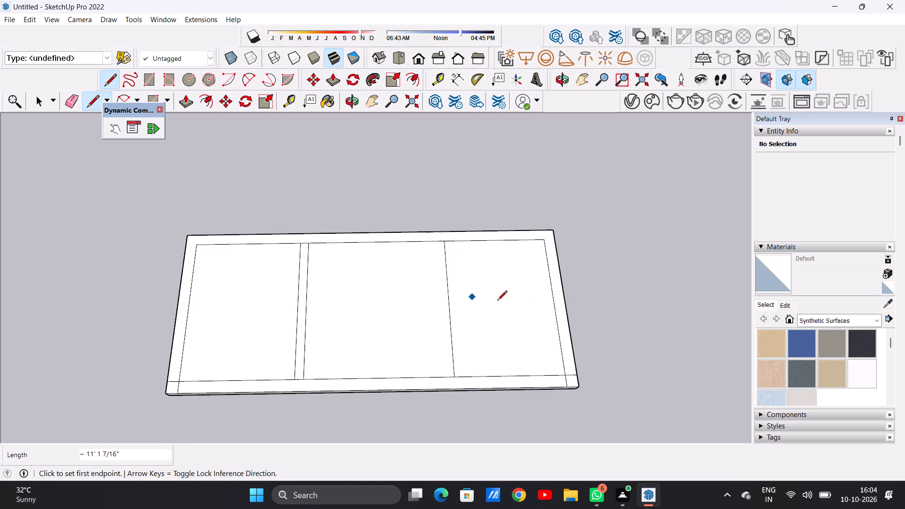
middle_drag(526, 312, 447, 300)
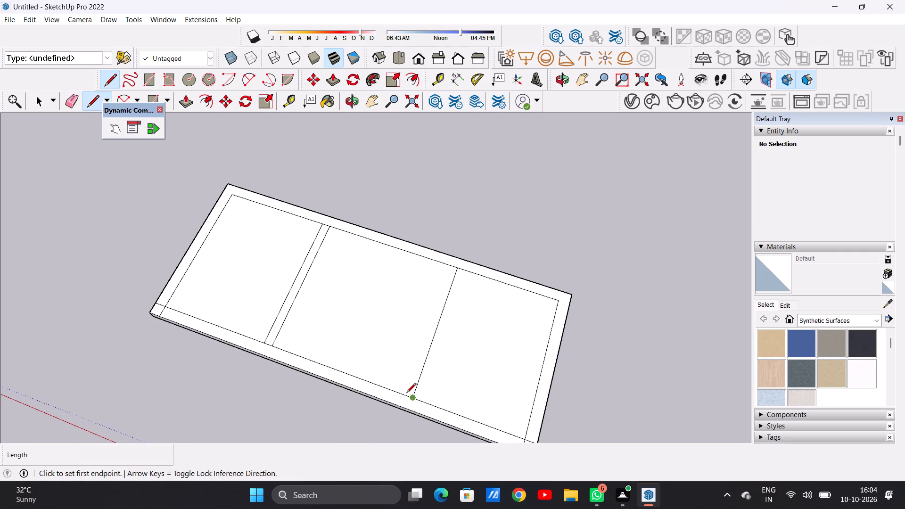
click(405, 392)
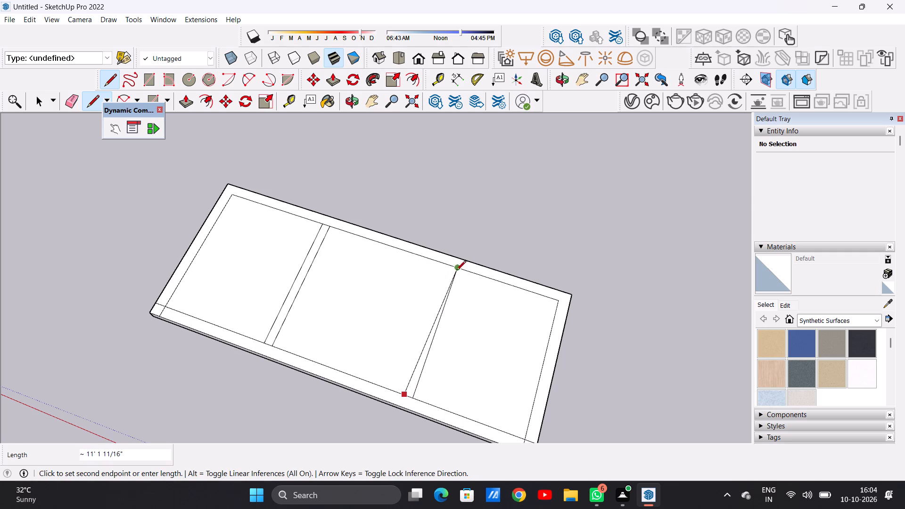
key(space)
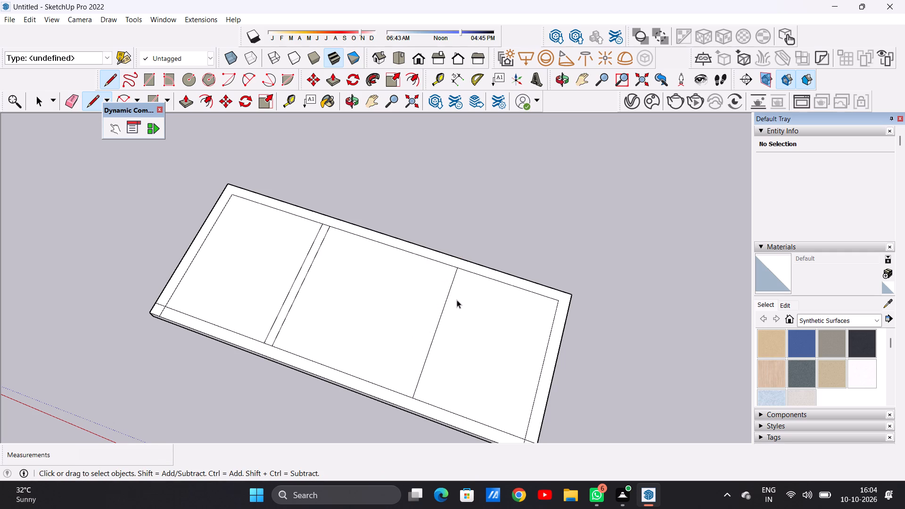
key(l)
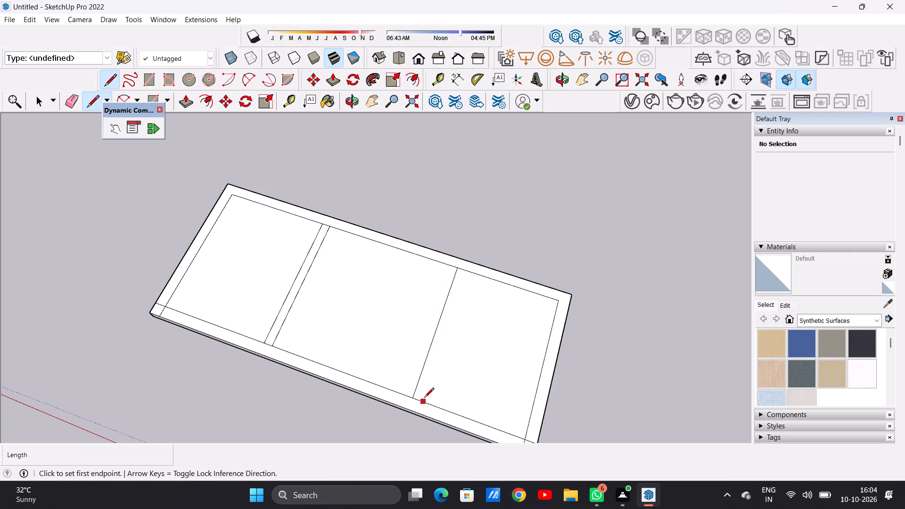
click(424, 398)
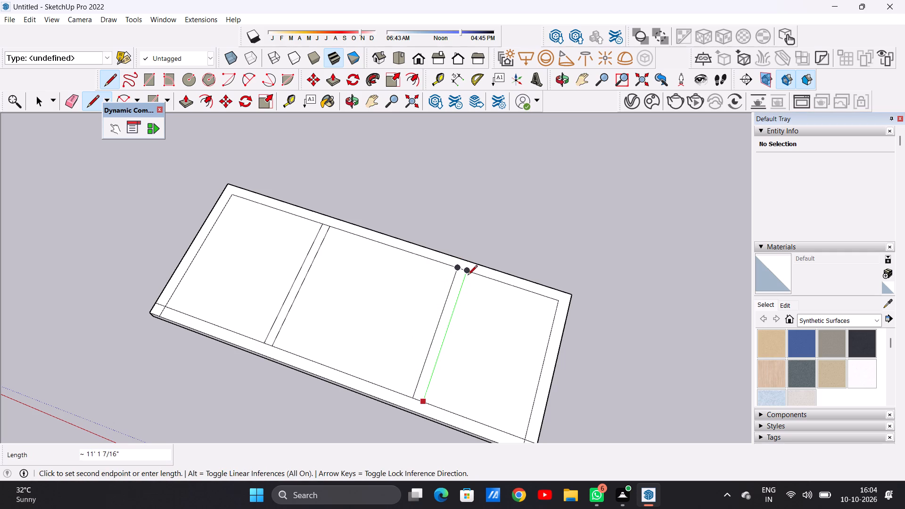
click(468, 276)
key(space)
Examine the wall and partition layout on the slab in top view and at an angle.
scroll(434, 322, down, 8)
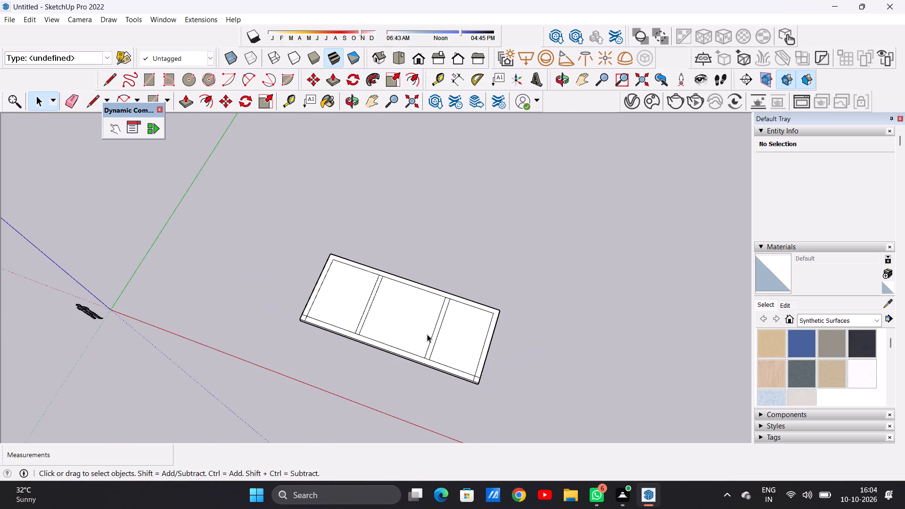
key(space)
middle_drag(411, 353, 473, 373)
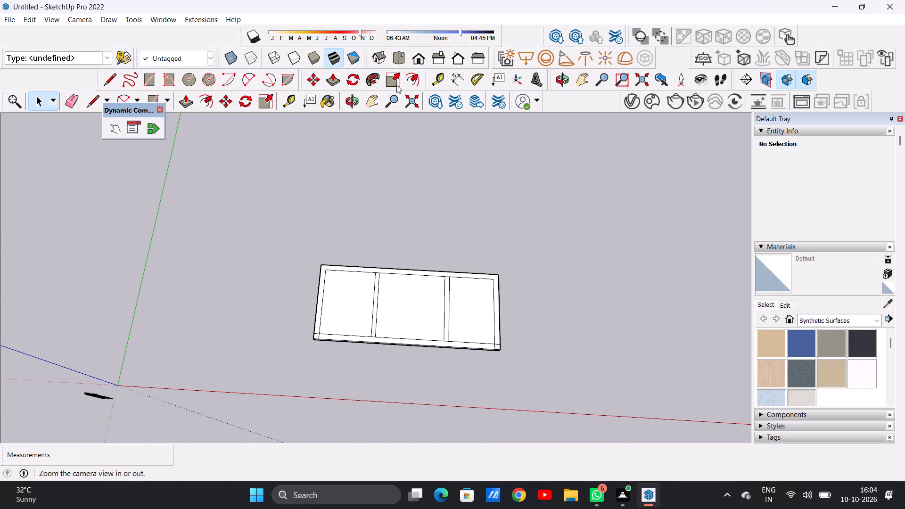
click(396, 55)
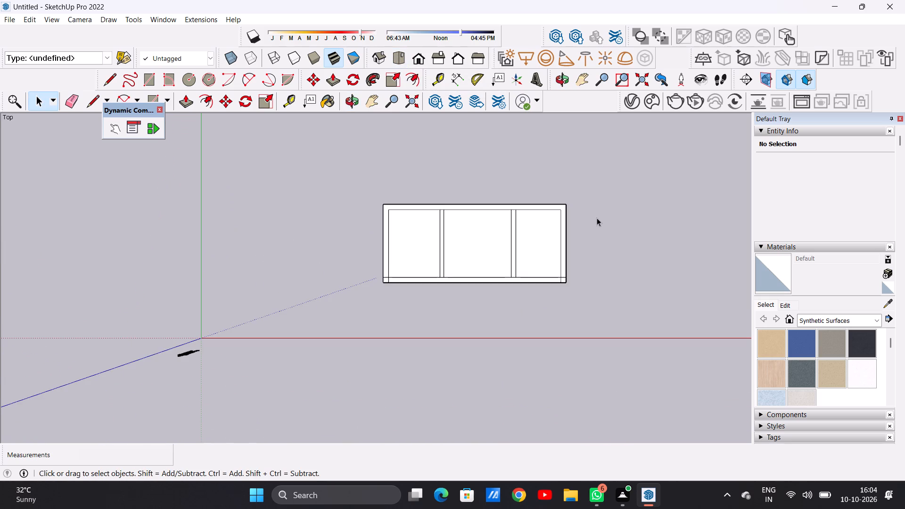
scroll(593, 201, up, 6)
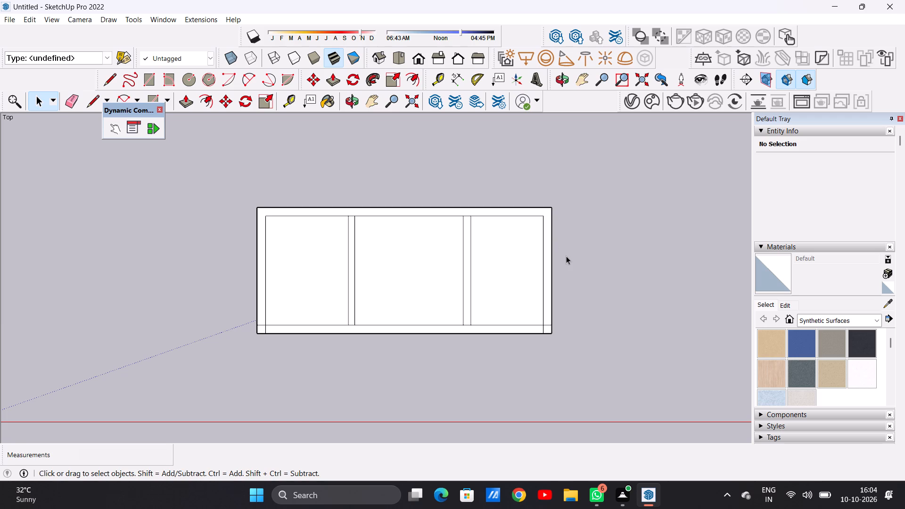
key(space)
scroll(566, 256, up, 2)
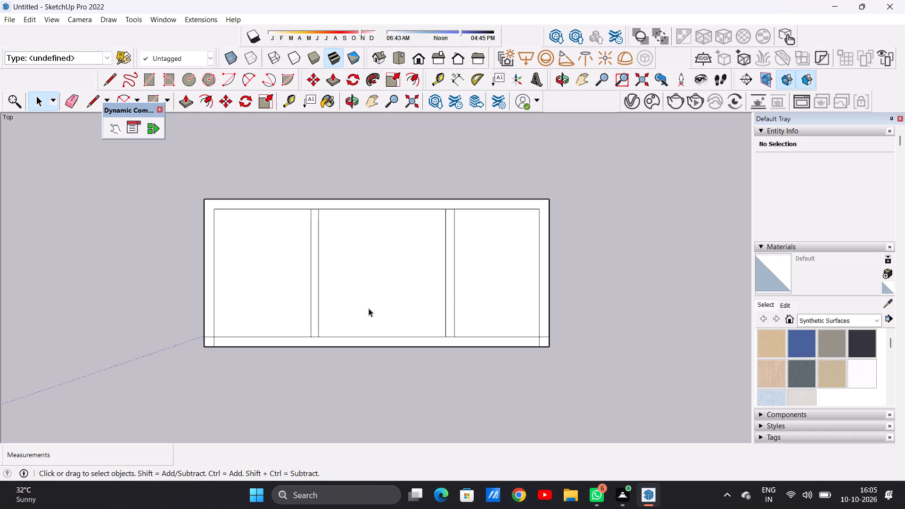
scroll(323, 308, down, 12)
scroll(324, 310, down, 19)
scroll(386, 331, up, 1)
scroll(386, 331, down, 1)
middle_drag(425, 336, 423, 250)
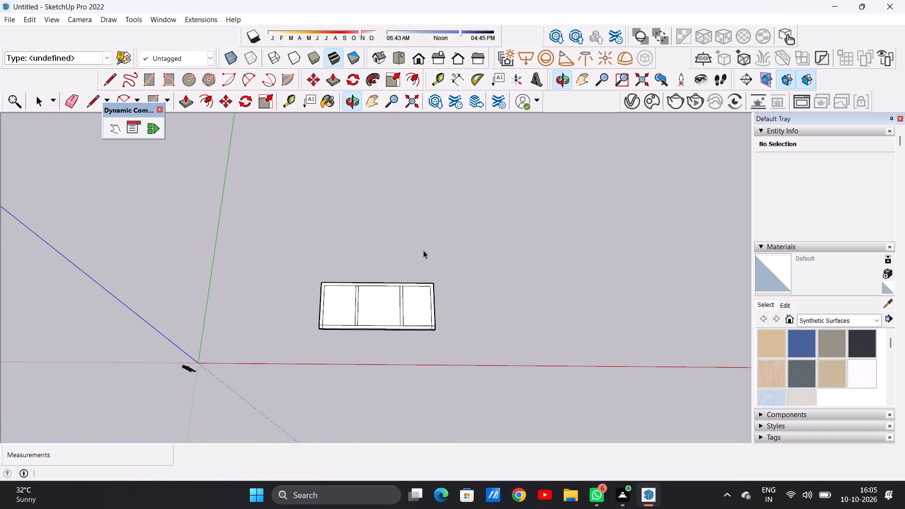
scroll(458, 275, up, 8)
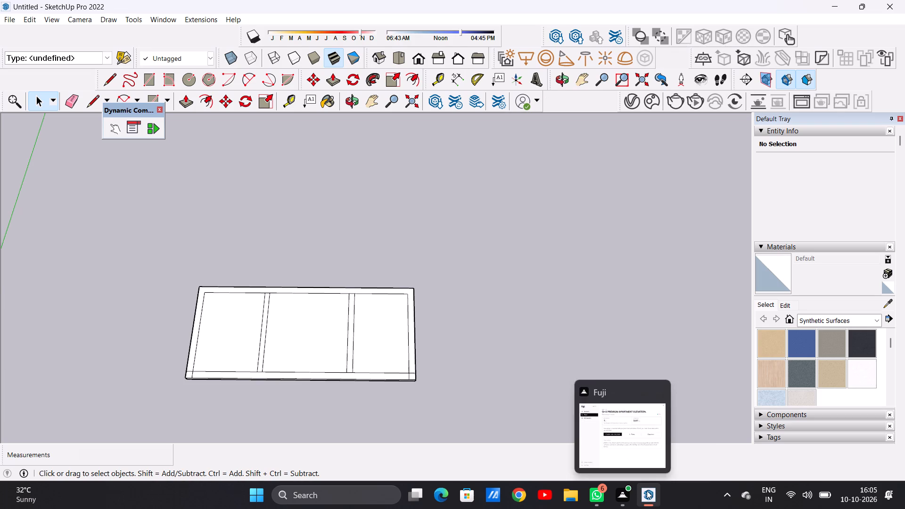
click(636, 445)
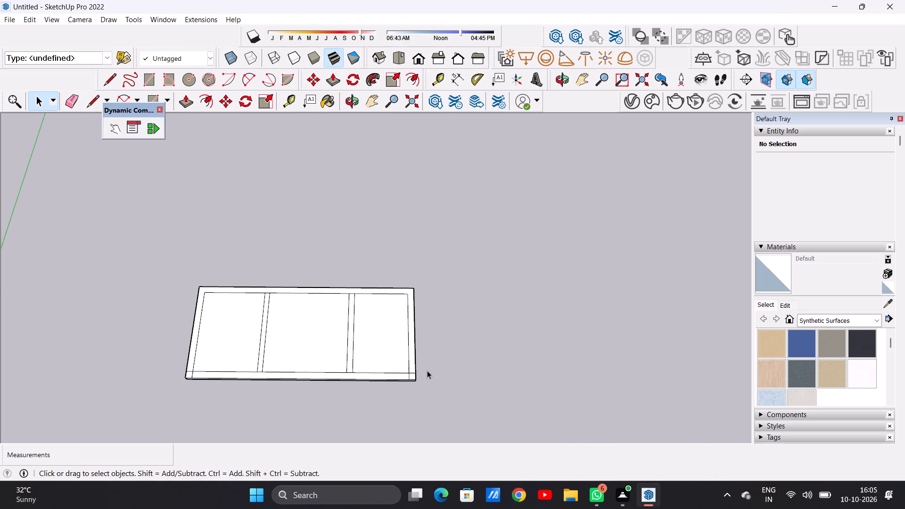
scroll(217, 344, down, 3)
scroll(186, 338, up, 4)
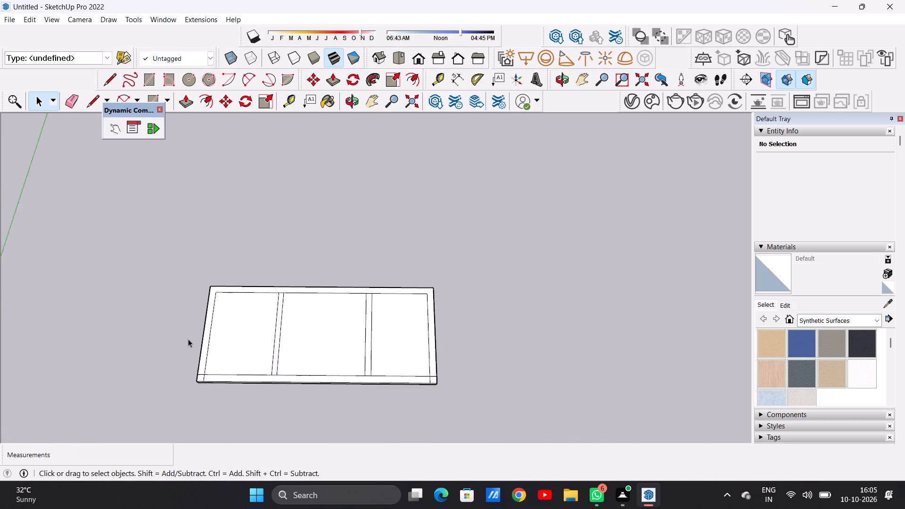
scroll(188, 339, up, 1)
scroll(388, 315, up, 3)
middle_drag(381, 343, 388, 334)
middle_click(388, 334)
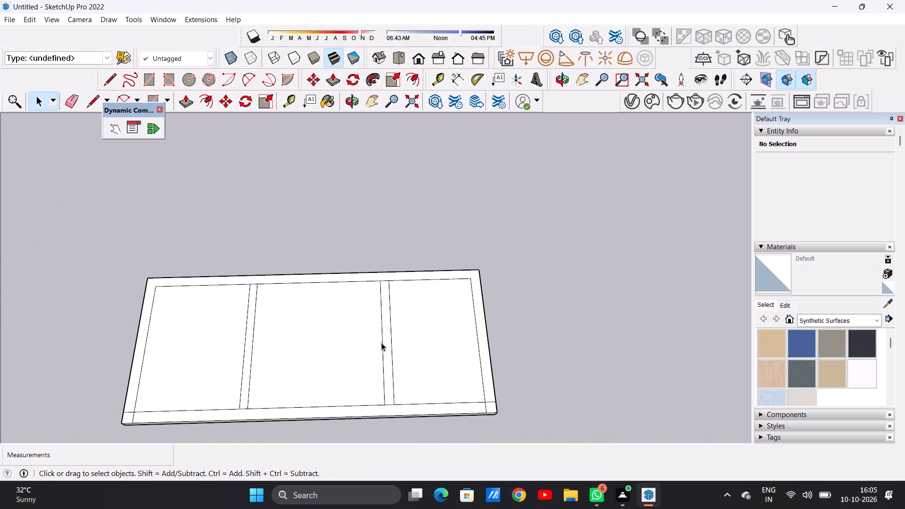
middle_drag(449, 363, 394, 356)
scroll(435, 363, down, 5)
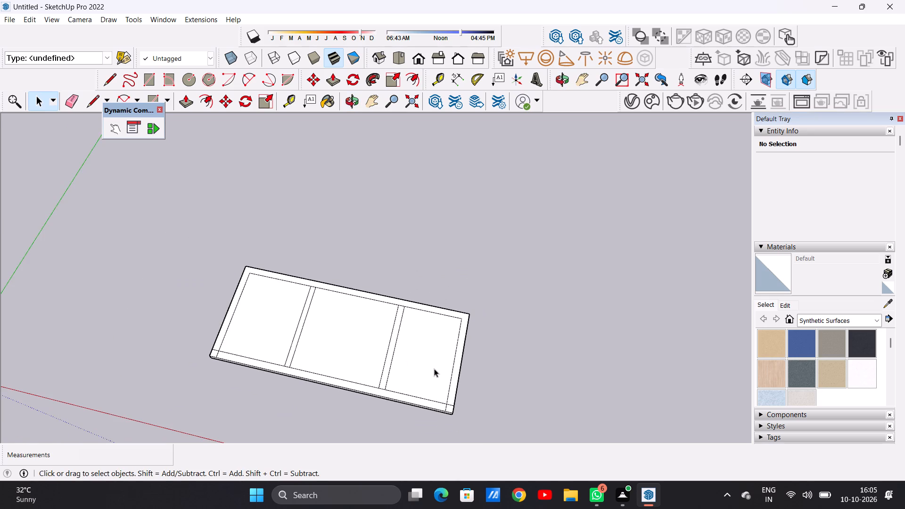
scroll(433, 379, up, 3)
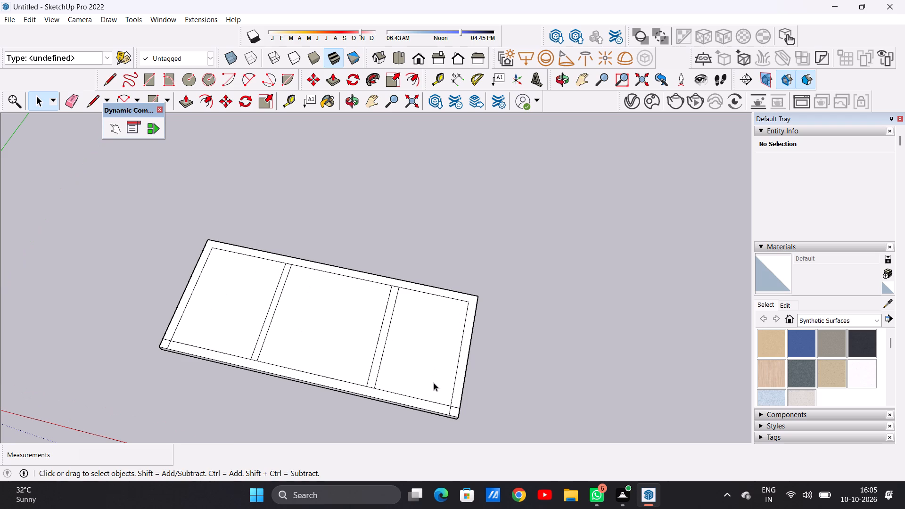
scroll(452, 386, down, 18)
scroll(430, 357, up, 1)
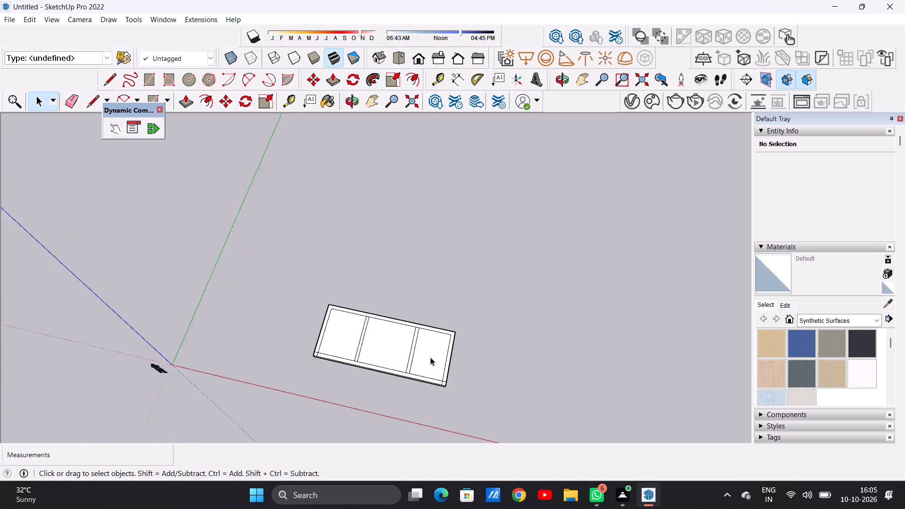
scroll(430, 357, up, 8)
Push/pull the U-shaped outer wall face along the slab's back and two sides upward by 10'.
middle_drag(435, 389, 433, 366)
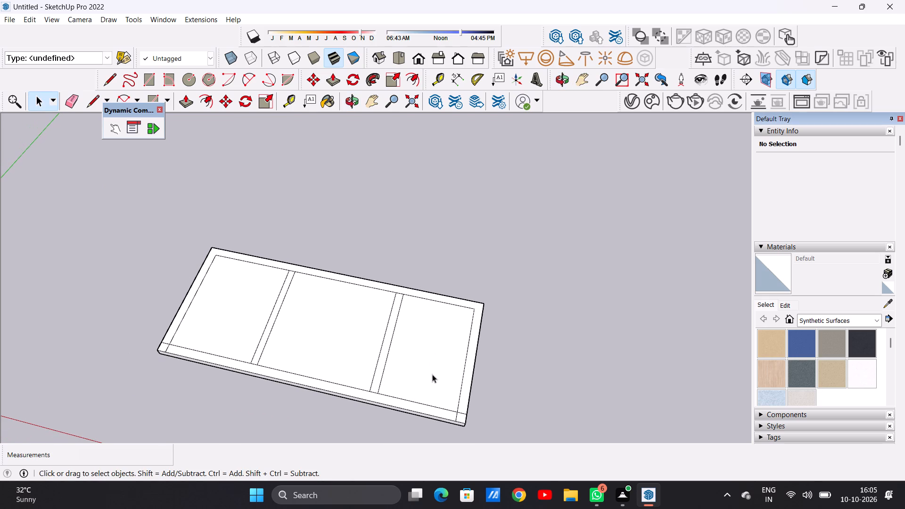
key(p)
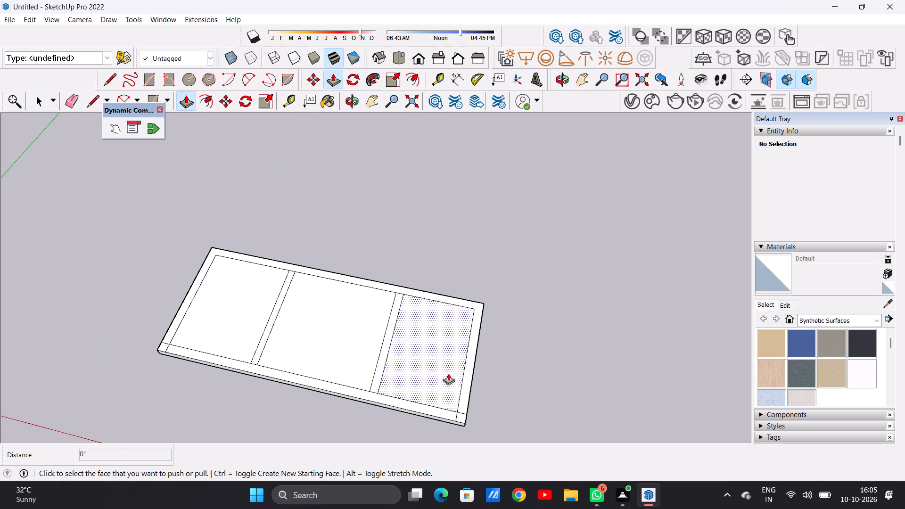
click(467, 376)
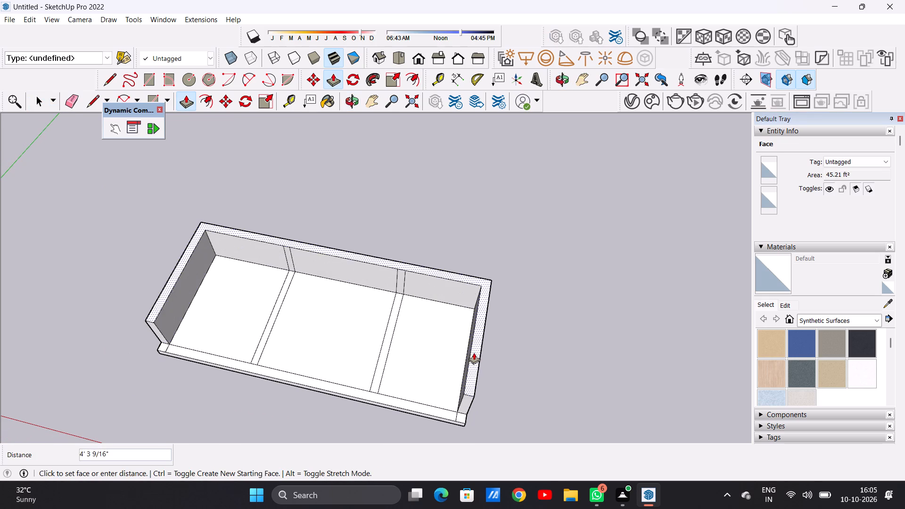
middle_drag(485, 343, 497, 236)
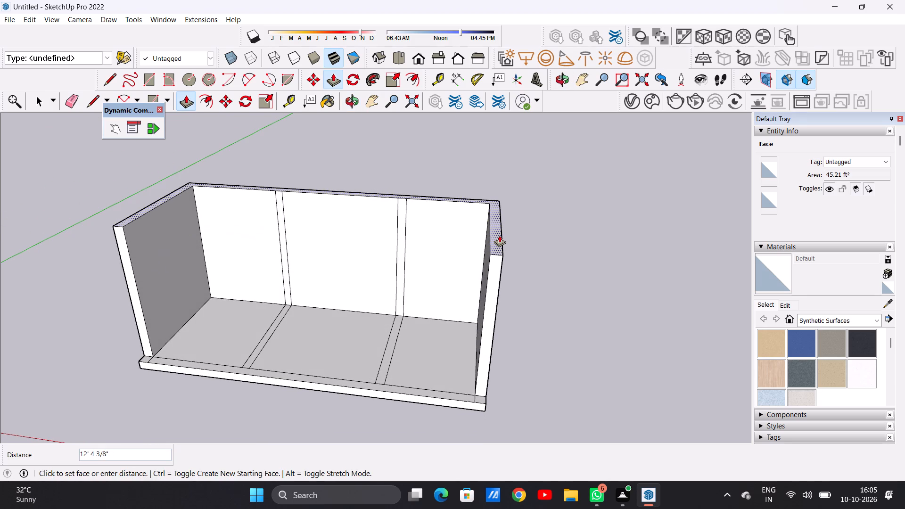
text(10')
key(Return)
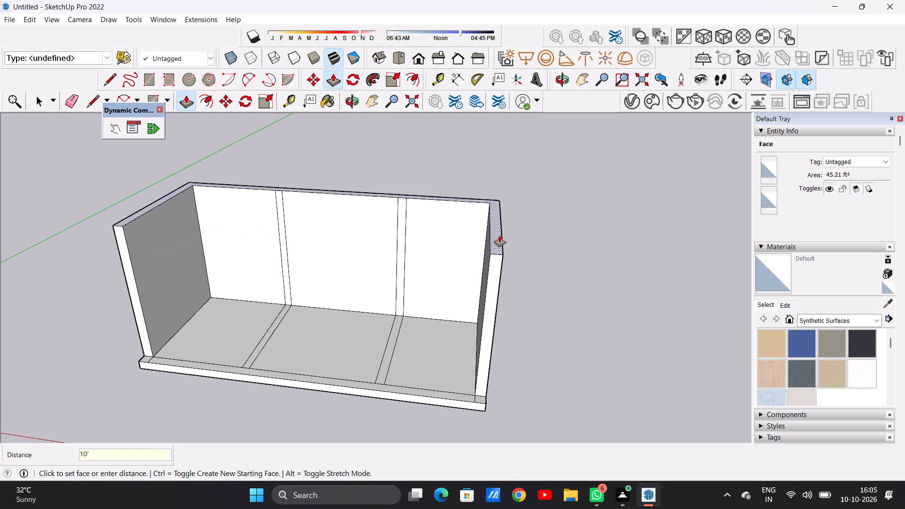
key(space)
scroll(502, 240, down, 5)
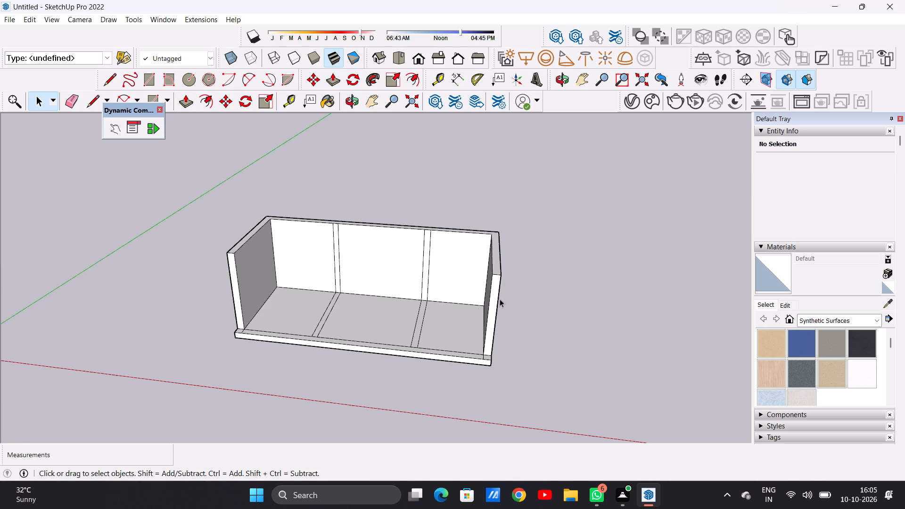
scroll(500, 299, down, 6)
middle_drag(464, 325, 479, 272)
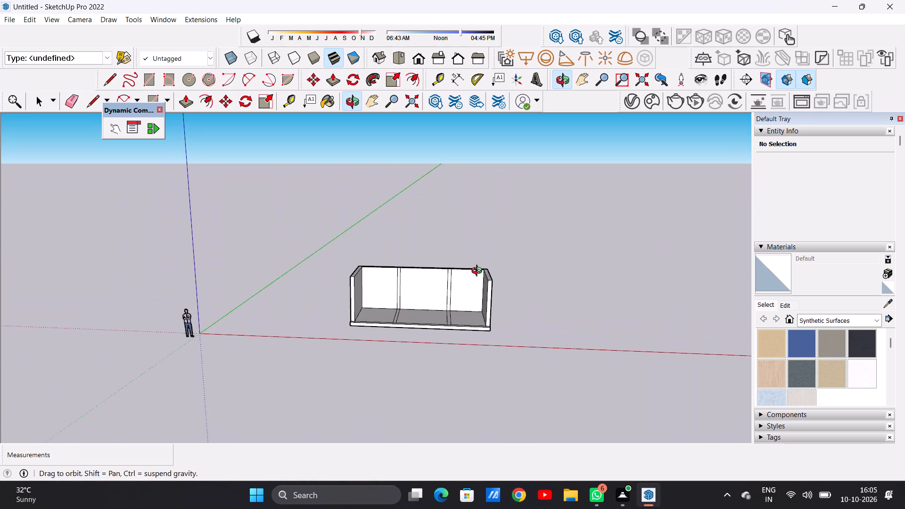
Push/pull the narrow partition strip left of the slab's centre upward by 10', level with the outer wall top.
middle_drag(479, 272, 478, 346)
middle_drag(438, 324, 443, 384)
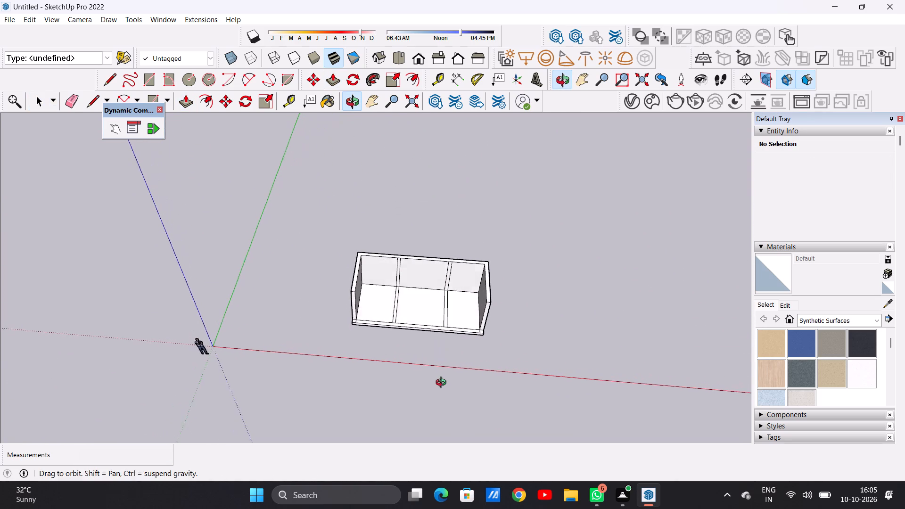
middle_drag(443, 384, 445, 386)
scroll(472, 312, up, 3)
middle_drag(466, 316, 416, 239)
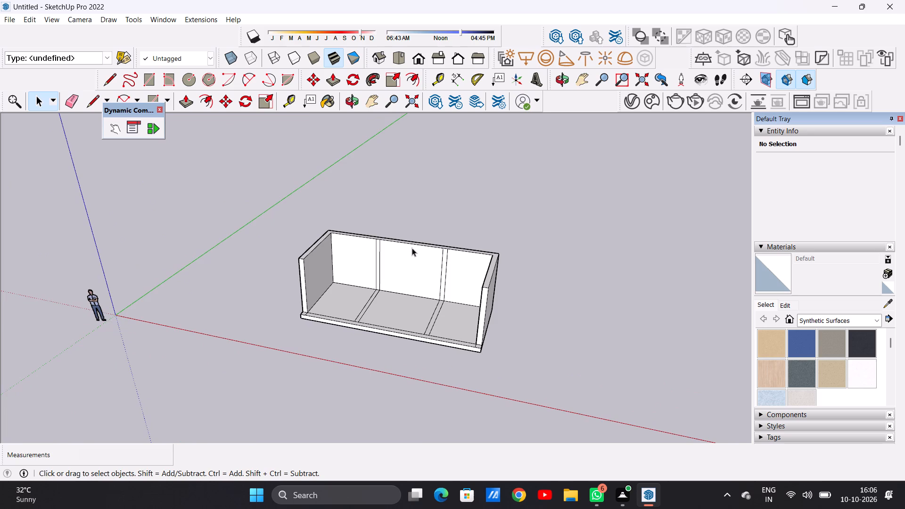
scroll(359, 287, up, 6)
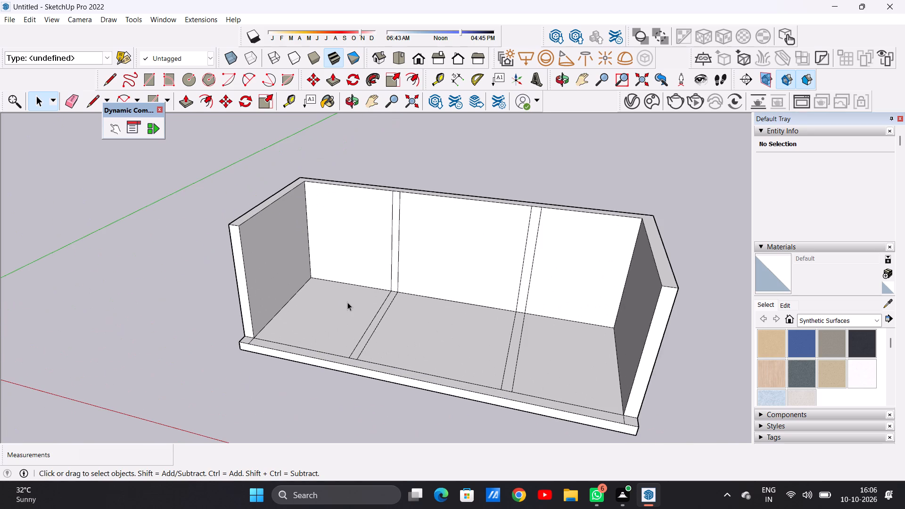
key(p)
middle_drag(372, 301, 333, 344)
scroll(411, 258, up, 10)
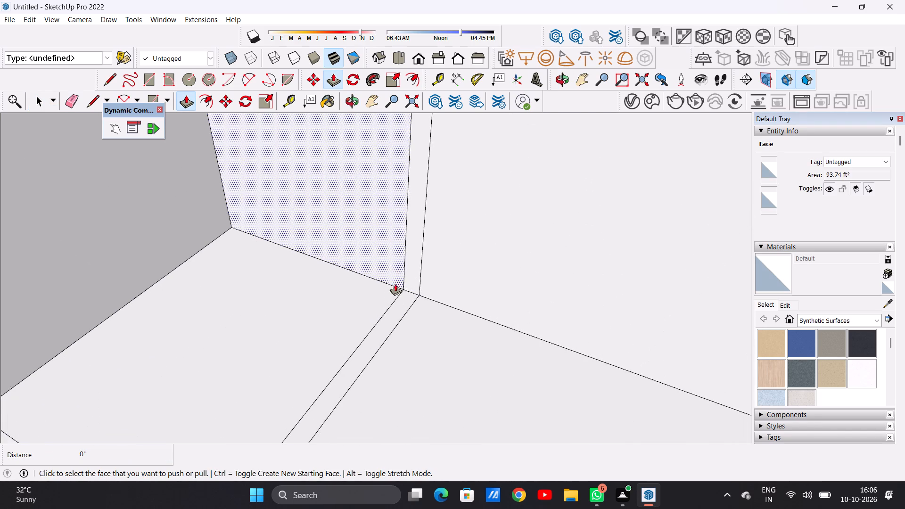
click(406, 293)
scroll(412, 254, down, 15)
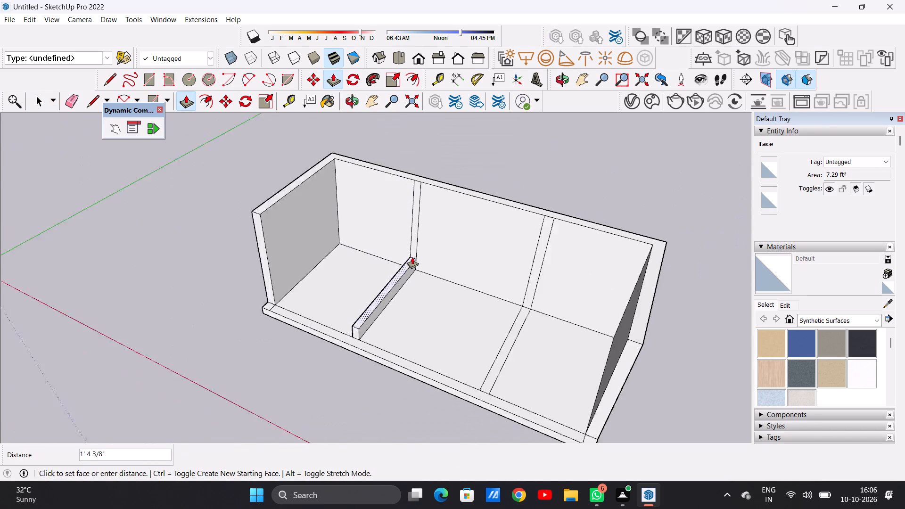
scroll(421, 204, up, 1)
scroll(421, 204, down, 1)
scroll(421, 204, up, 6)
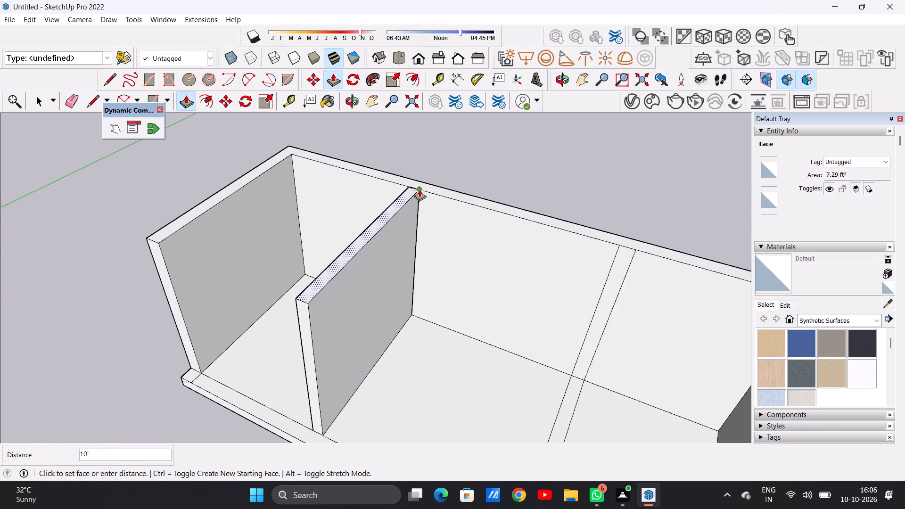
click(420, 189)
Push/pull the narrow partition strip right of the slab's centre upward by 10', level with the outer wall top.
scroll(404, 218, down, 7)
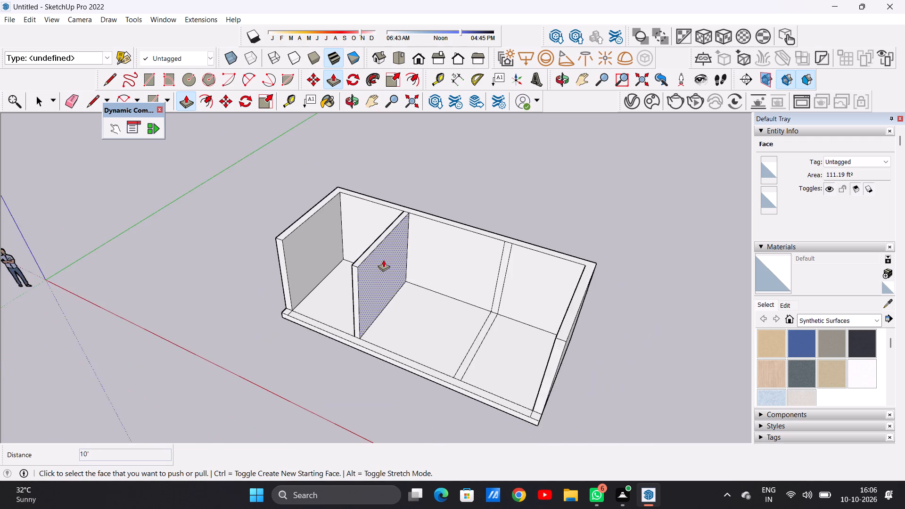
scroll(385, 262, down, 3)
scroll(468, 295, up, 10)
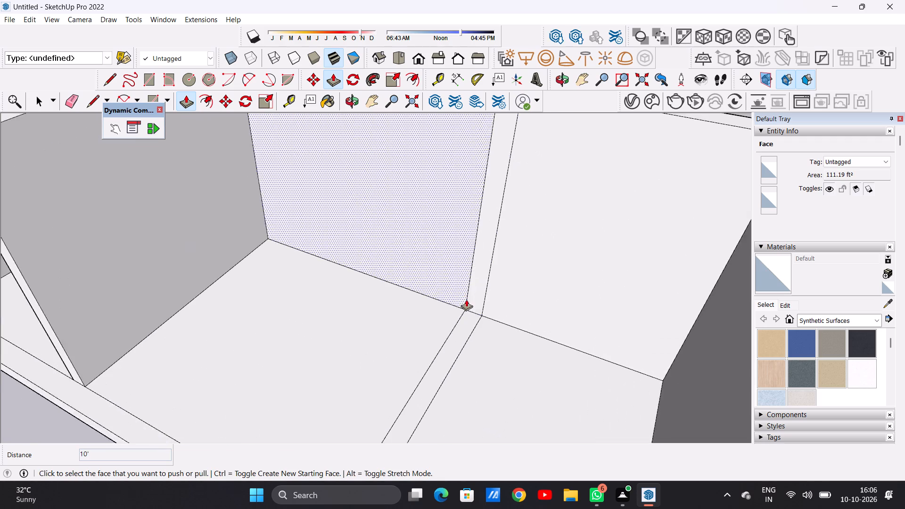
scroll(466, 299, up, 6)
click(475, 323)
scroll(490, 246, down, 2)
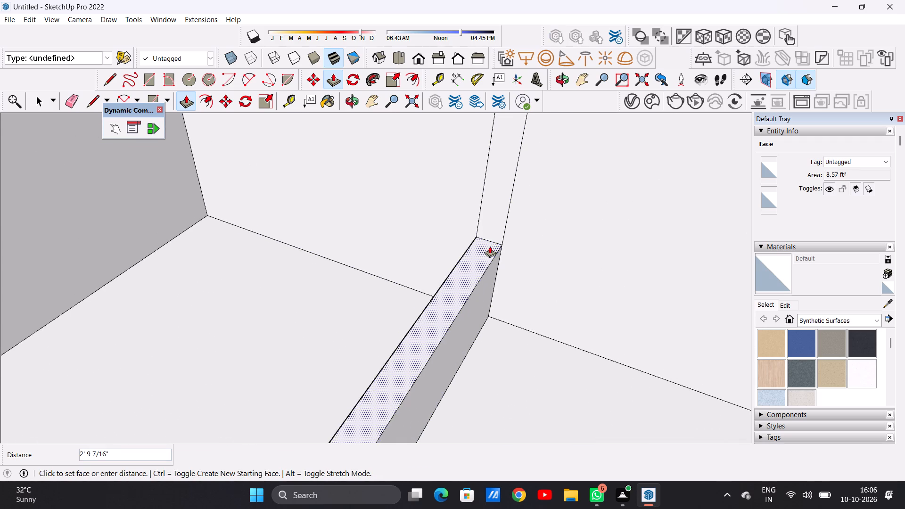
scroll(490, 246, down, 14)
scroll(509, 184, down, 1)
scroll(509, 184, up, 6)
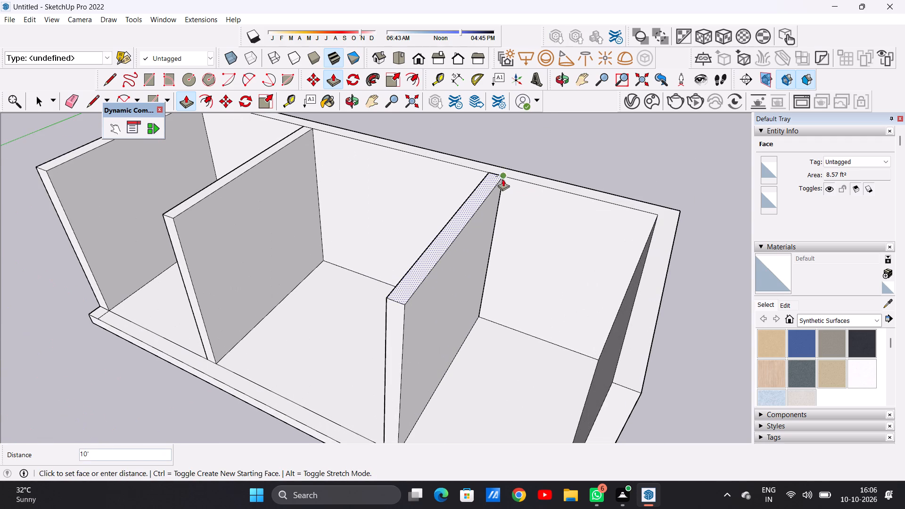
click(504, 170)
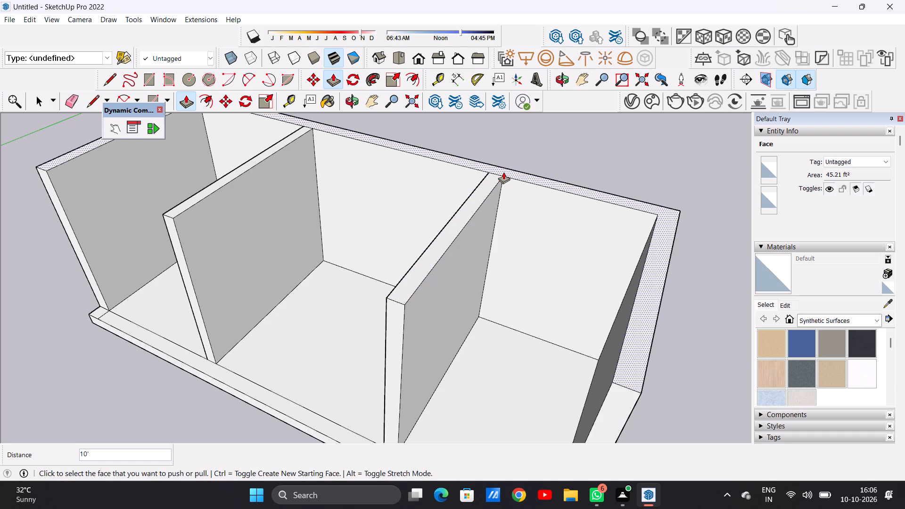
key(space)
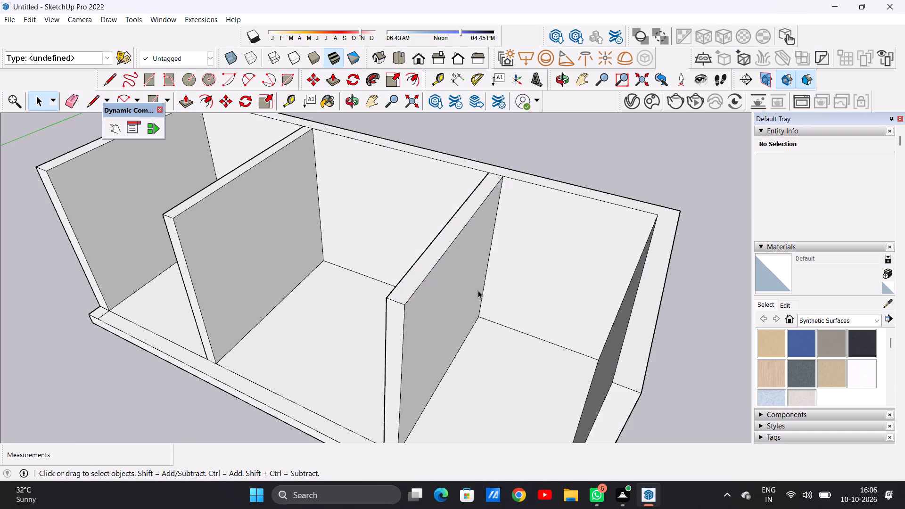
Examine the three-bay model with both raised partitions from the front and from above.
scroll(480, 298, down, 8)
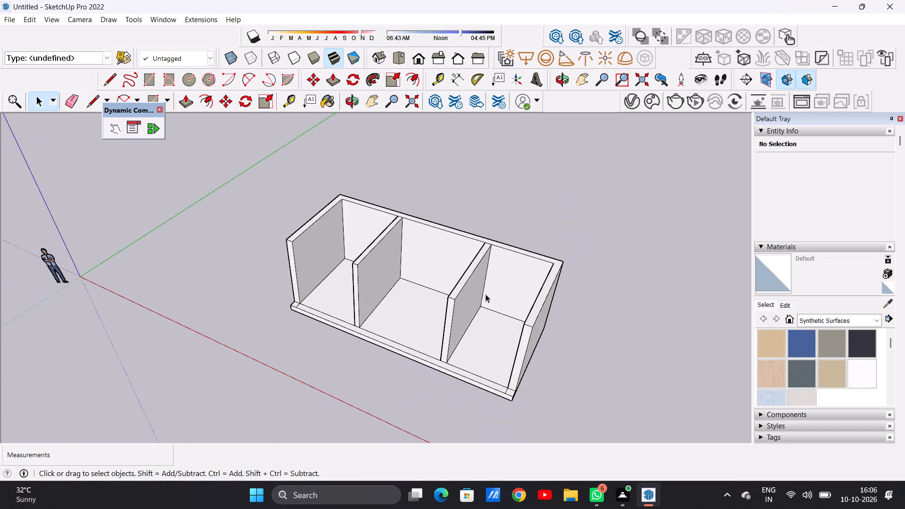
scroll(485, 294, down, 3)
middle_drag(459, 316, 534, 187)
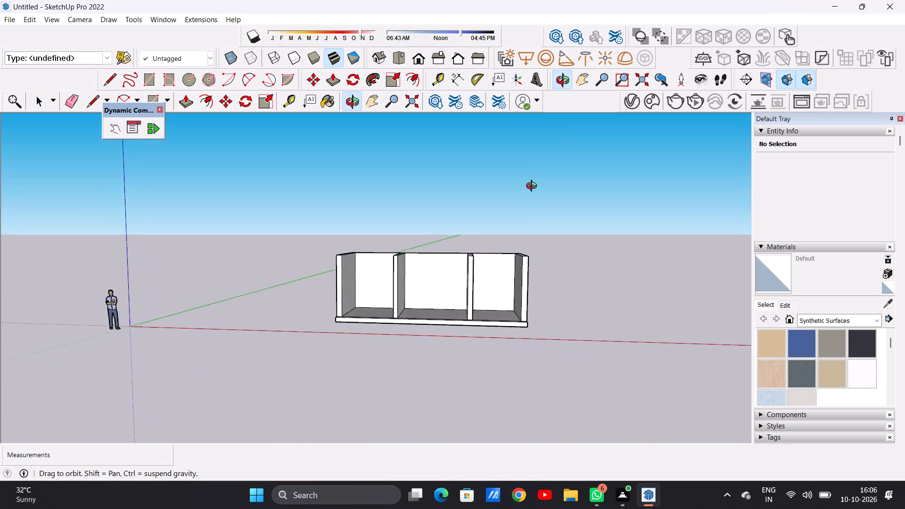
middle_drag(534, 187, 536, 333)
middle_click(536, 333)
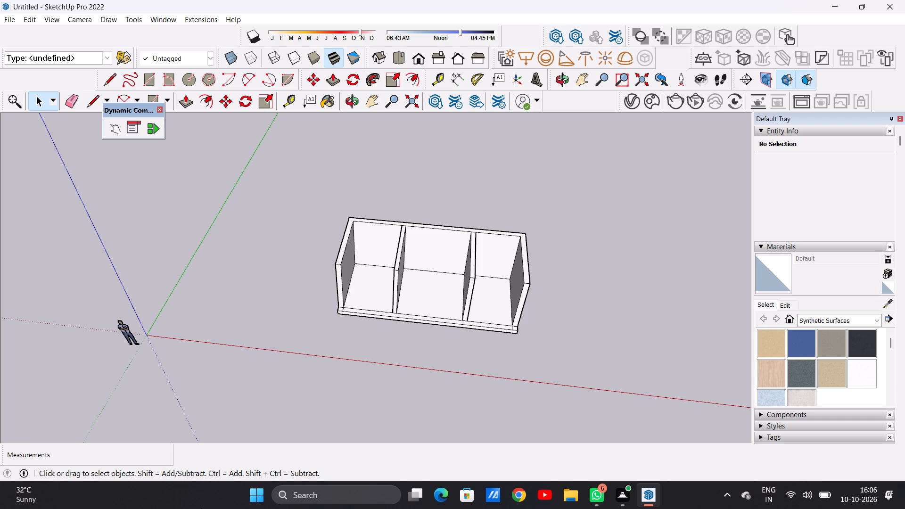
scroll(448, 274, down, 5)
middle_drag(414, 284, 412, 334)
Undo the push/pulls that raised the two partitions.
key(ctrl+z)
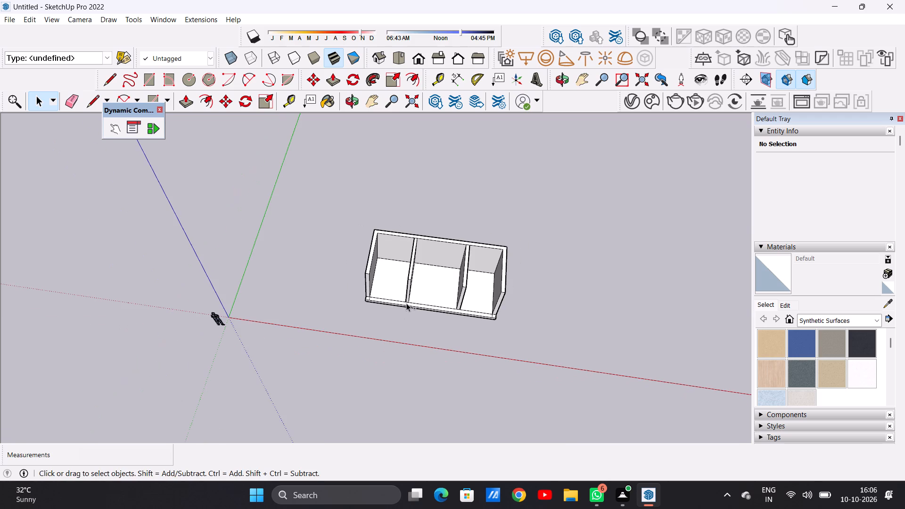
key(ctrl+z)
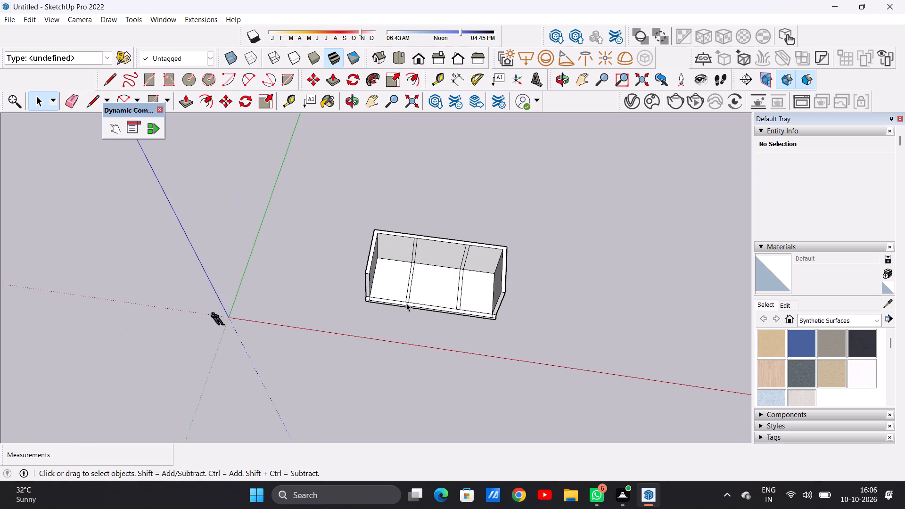
Examine the U-shaped outer walls and the flat partition strips on the slab from several angles.
middle_drag(429, 288, 441, 315)
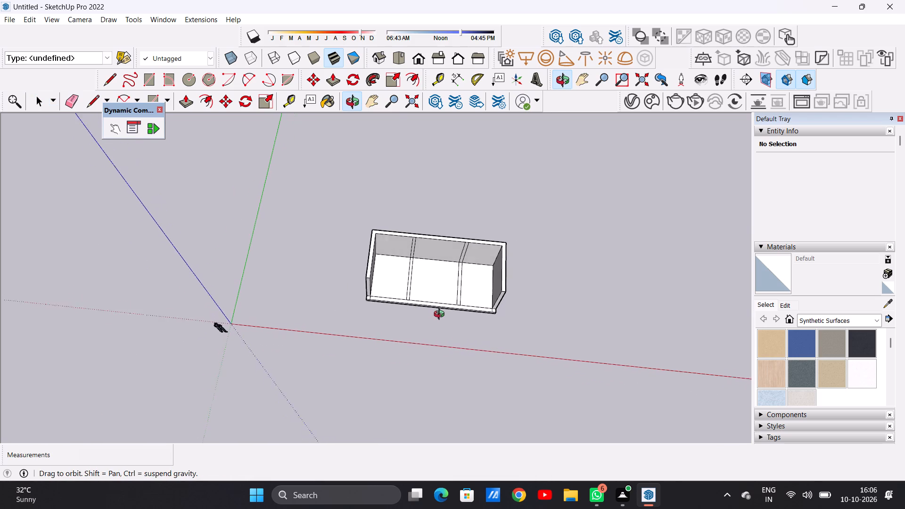
middle_drag(441, 315, 442, 320)
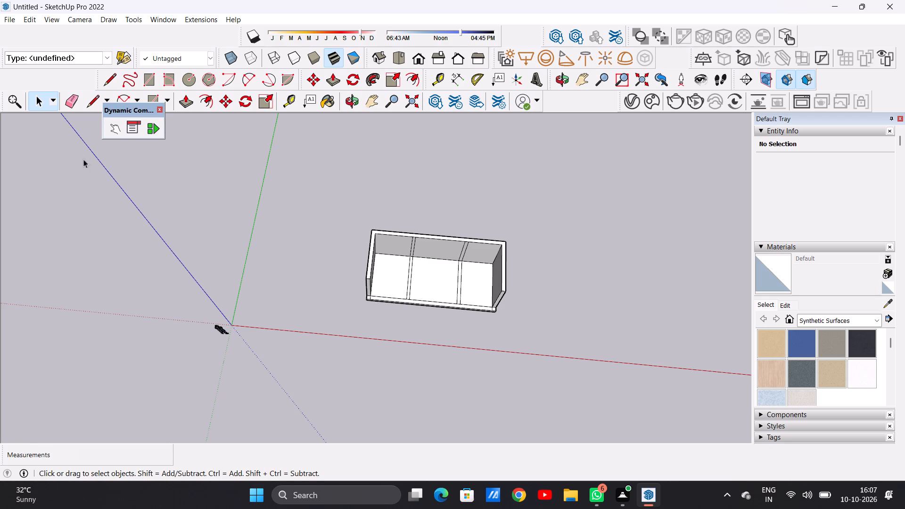
scroll(393, 316, down, 20)
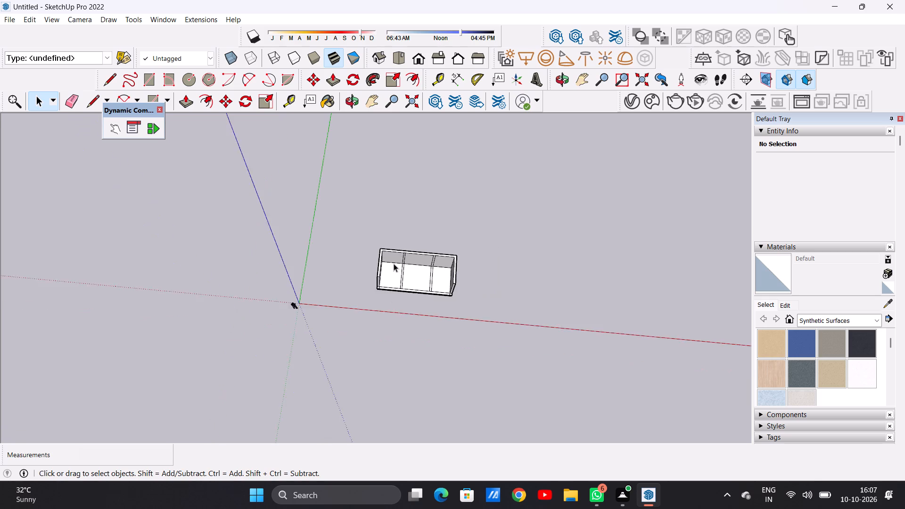
scroll(394, 263, down, 4)
scroll(407, 263, up, 17)
middle_drag(477, 274, 440, 163)
scroll(394, 279, up, 3)
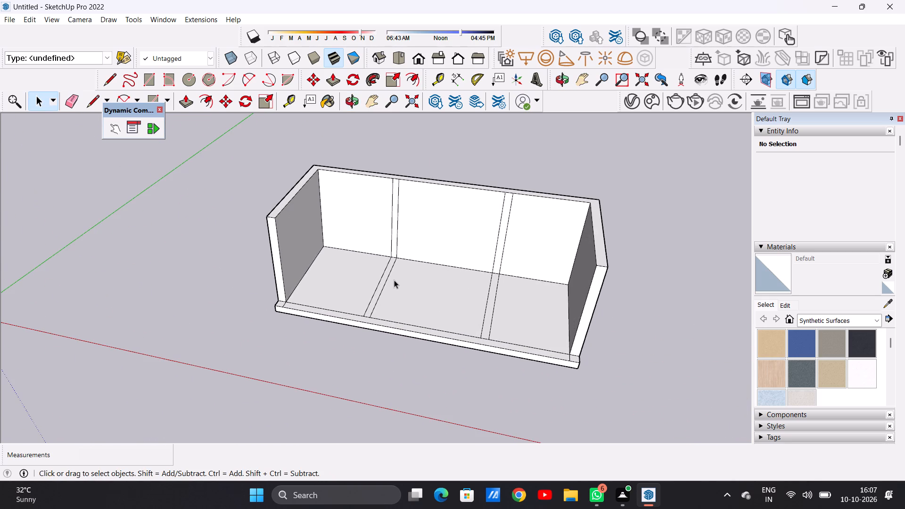
scroll(395, 263, down, 9)
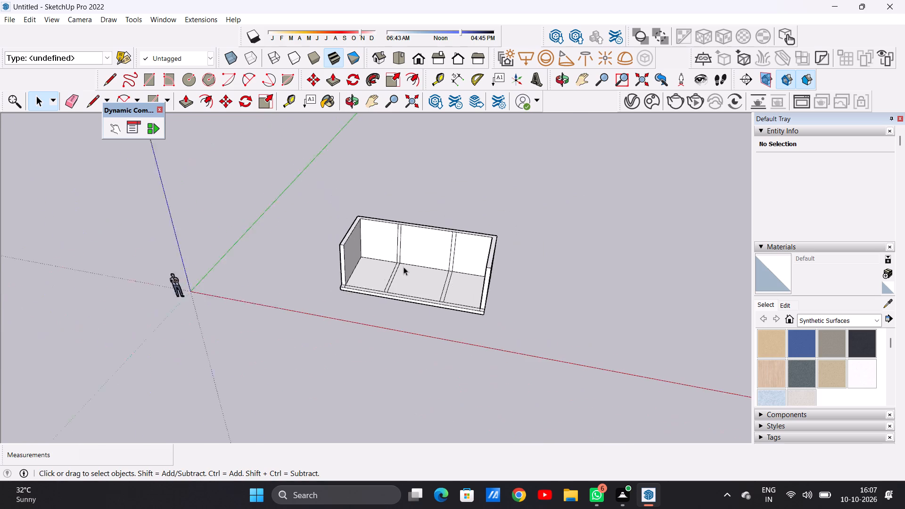
scroll(403, 267, down, 1)
middle_drag(390, 270, 415, 269)
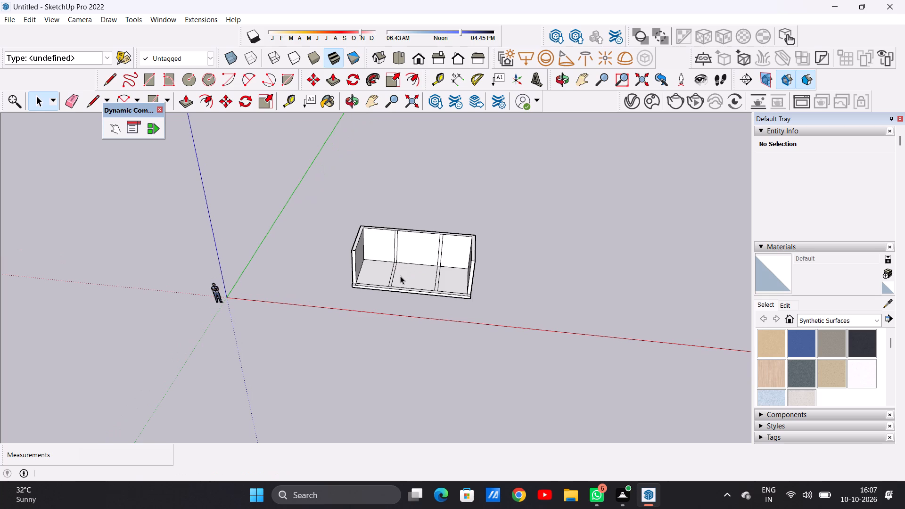
middle_drag(432, 280, 434, 347)
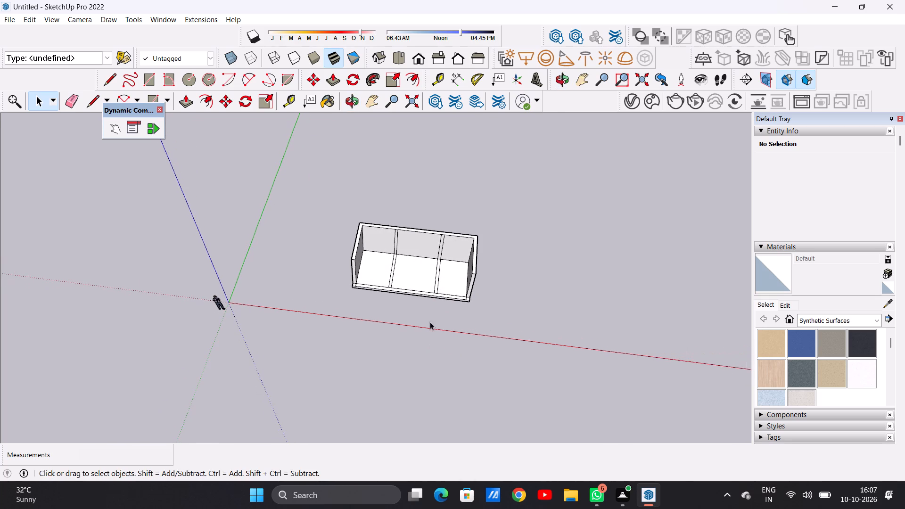
scroll(430, 270, up, 6)
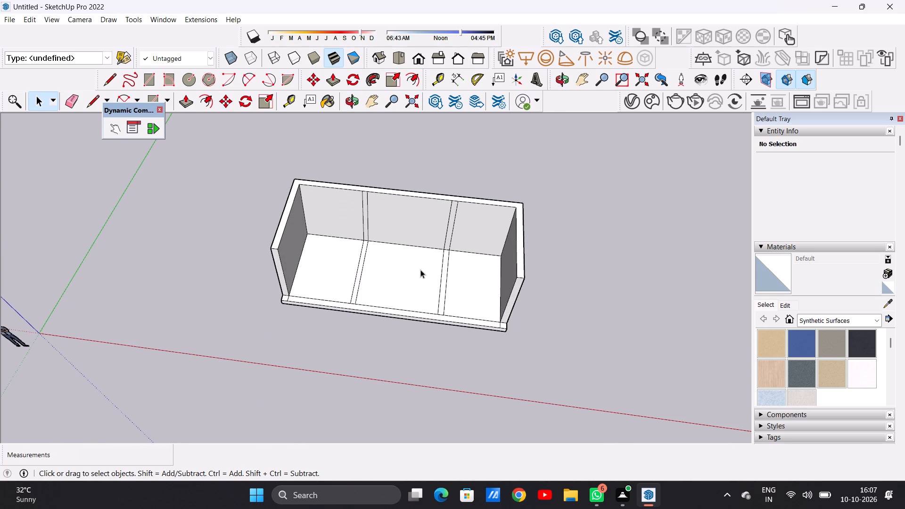
scroll(347, 287, down, 3)
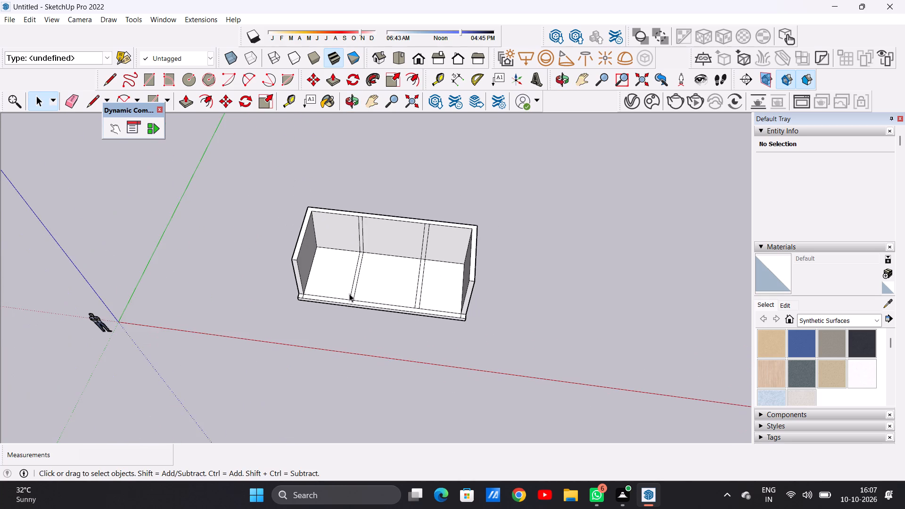
middle_drag(350, 293, 362, 190)
scroll(351, 286, down, 3)
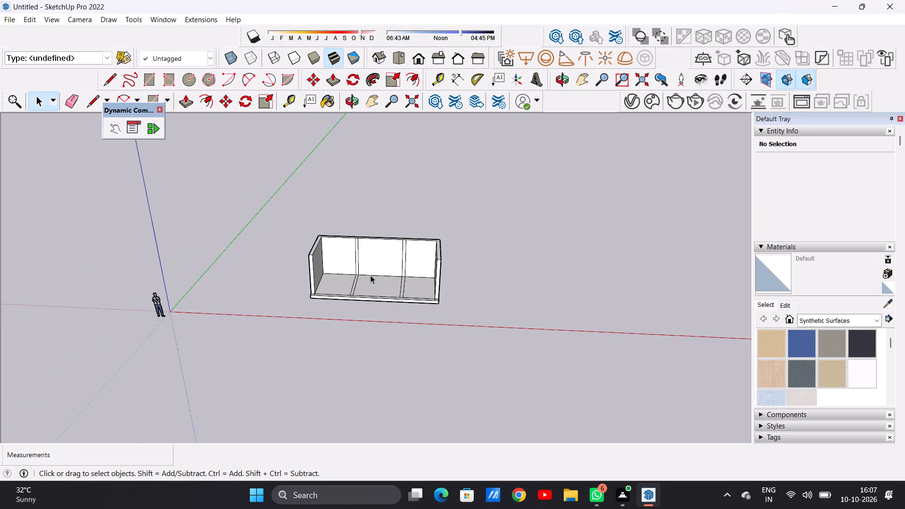
Push/pull the partition strip left of the slab's centre upward by 10' to the outer wall top.
middle_drag(371, 274, 349, 331)
scroll(345, 266, up, 6)
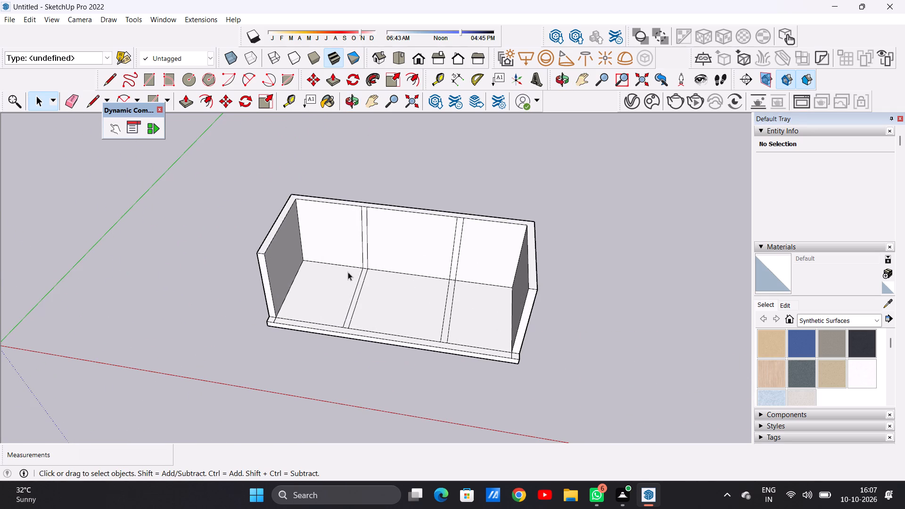
key(p)
scroll(358, 275, up, 9)
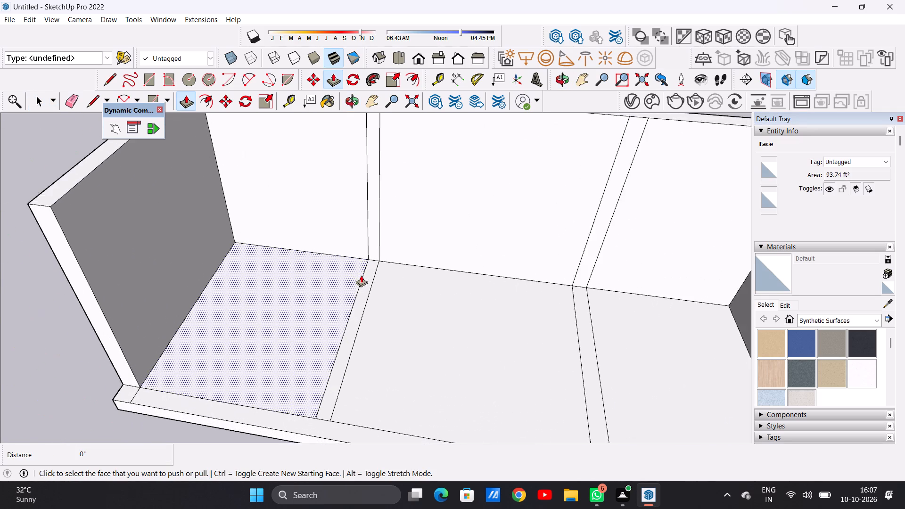
click(370, 273)
scroll(370, 256, down, 12)
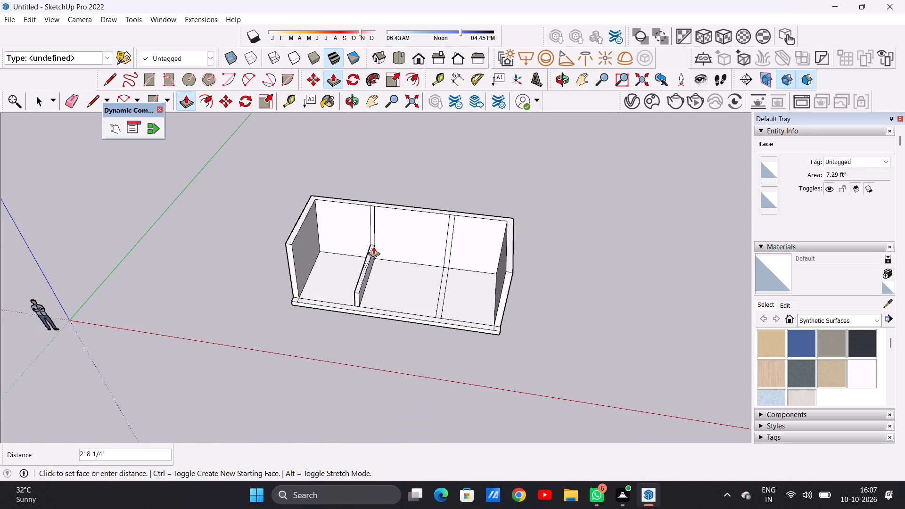
scroll(378, 201, up, 10)
click(376, 212)
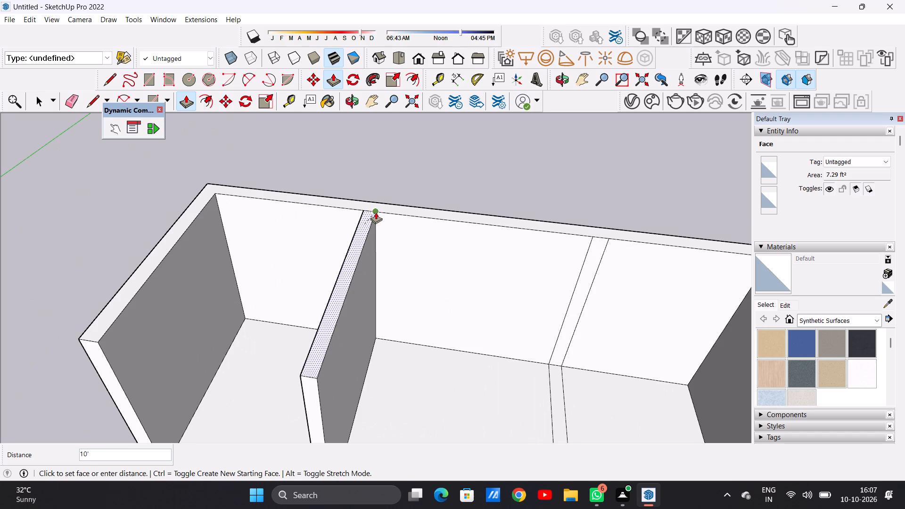
scroll(365, 227, down, 13)
Push/pull the left partition's outward-facing side about 8' 5 3/16" to the left side wall, filling the left bay solid.
middle_drag(359, 279, 471, 217)
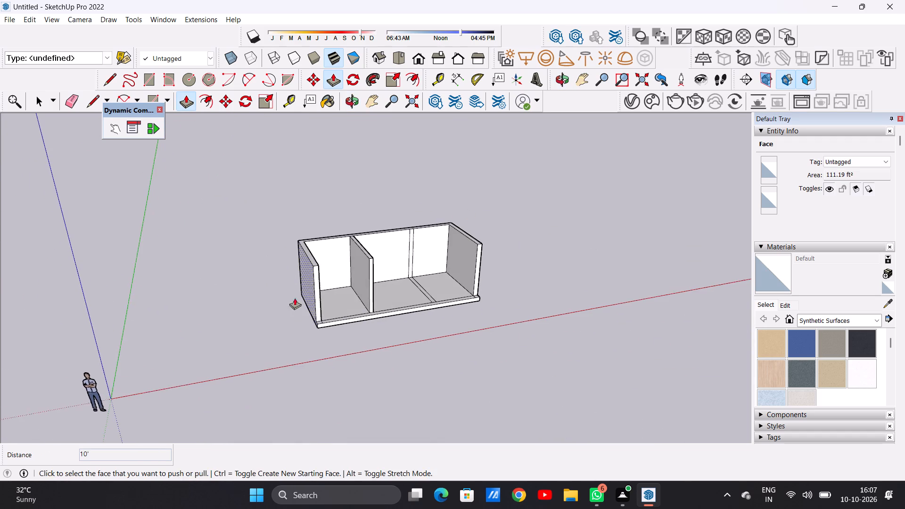
scroll(316, 283, up, 6)
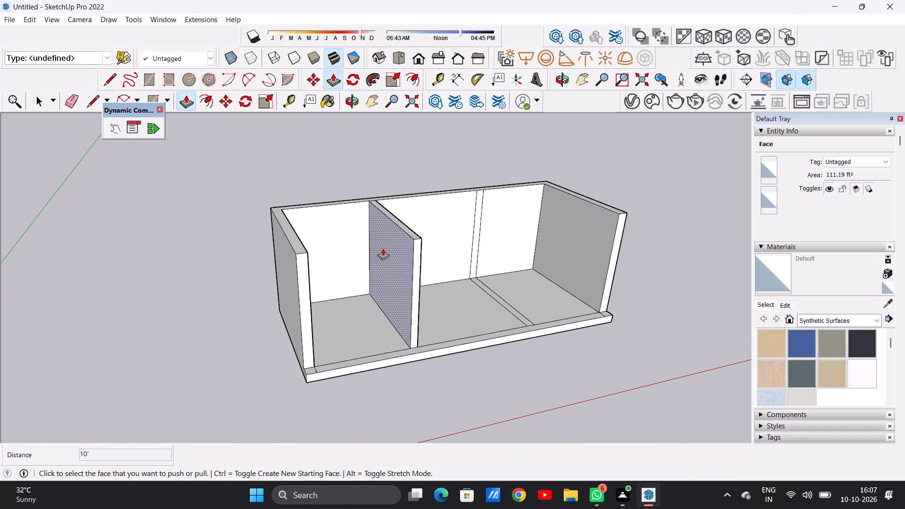
click(393, 260)
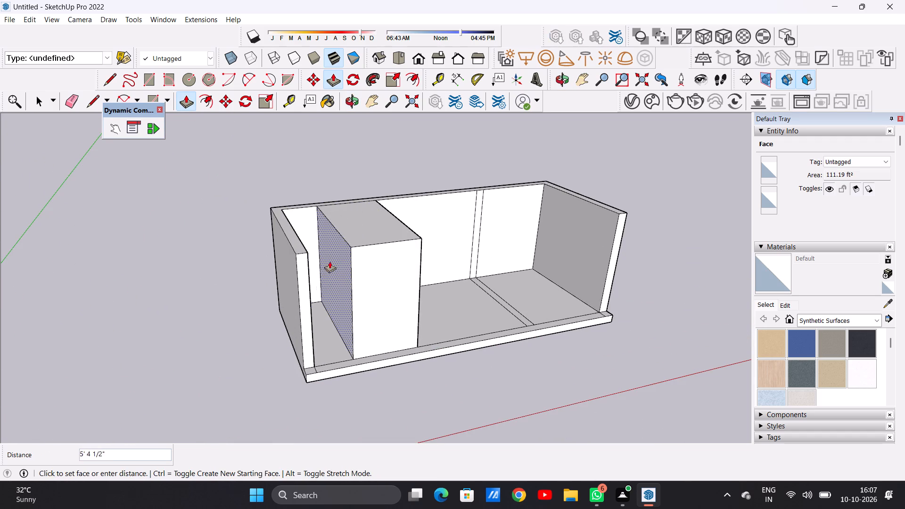
click(308, 252)
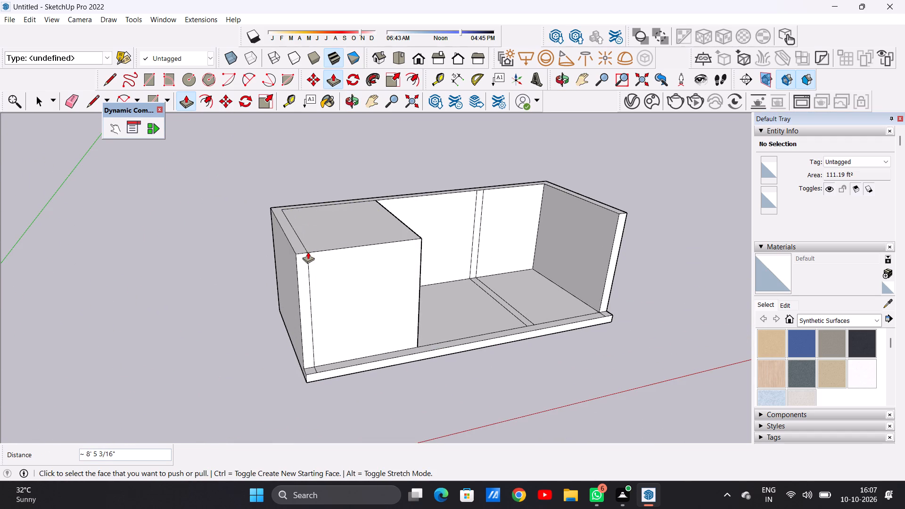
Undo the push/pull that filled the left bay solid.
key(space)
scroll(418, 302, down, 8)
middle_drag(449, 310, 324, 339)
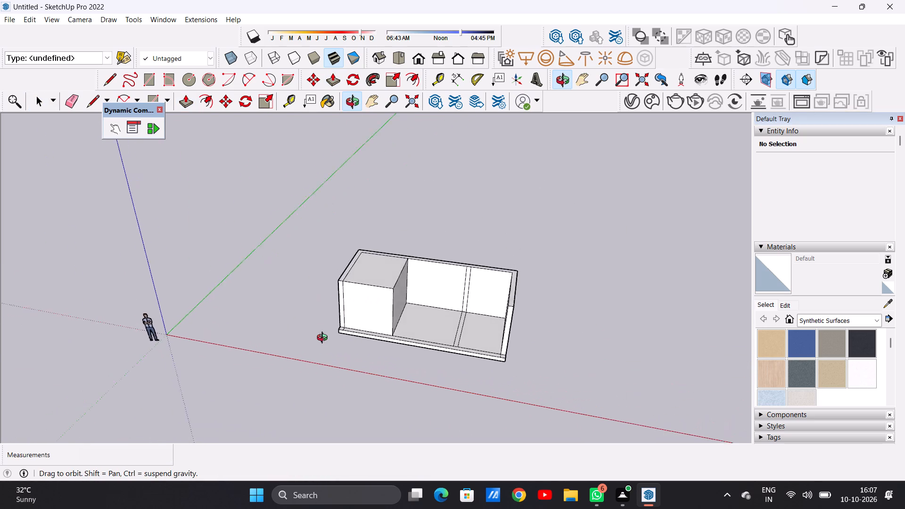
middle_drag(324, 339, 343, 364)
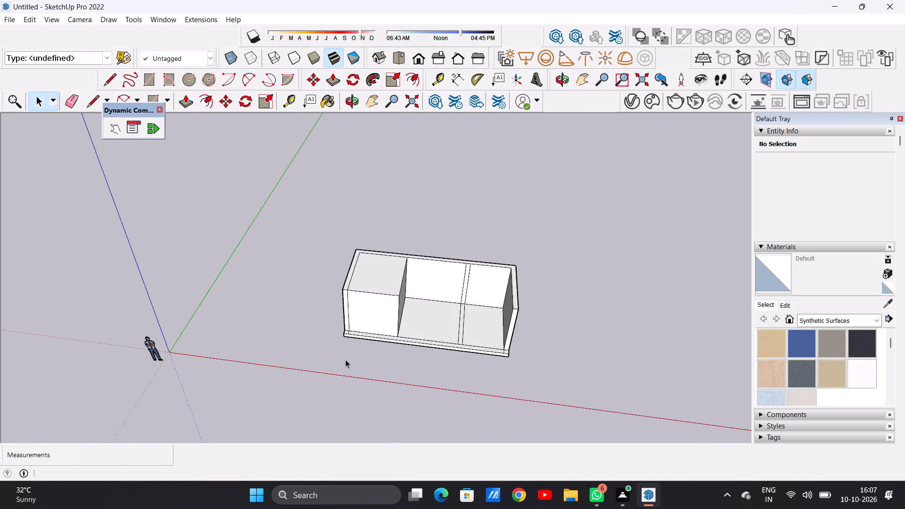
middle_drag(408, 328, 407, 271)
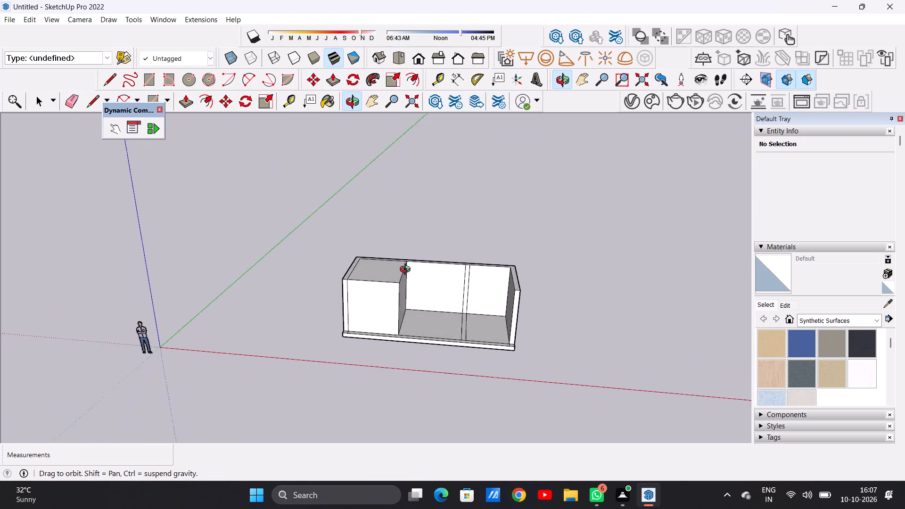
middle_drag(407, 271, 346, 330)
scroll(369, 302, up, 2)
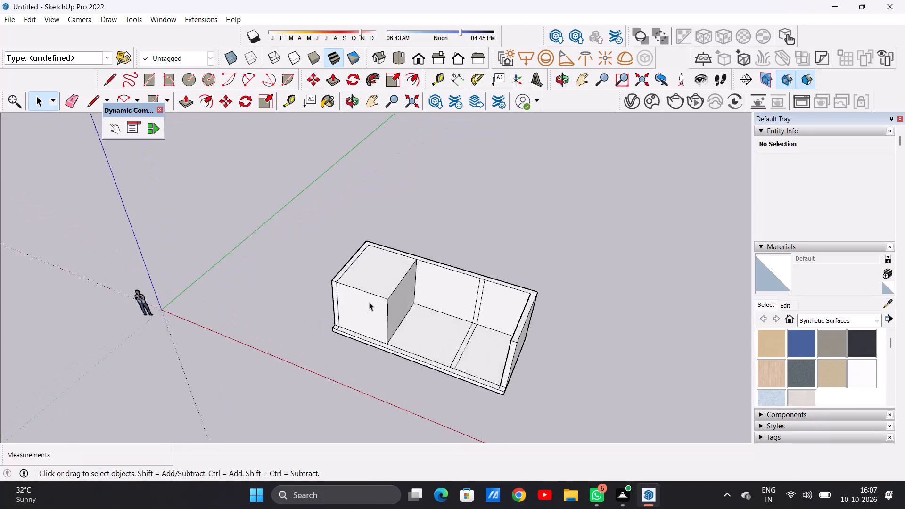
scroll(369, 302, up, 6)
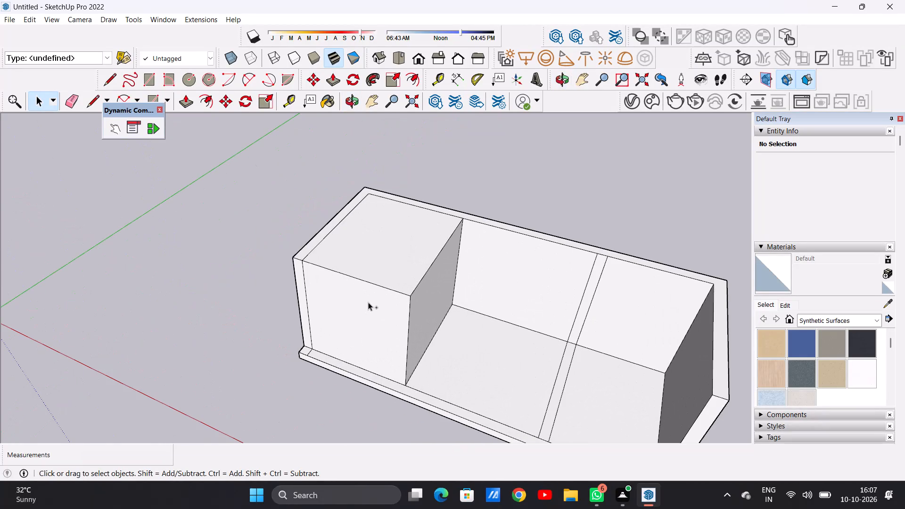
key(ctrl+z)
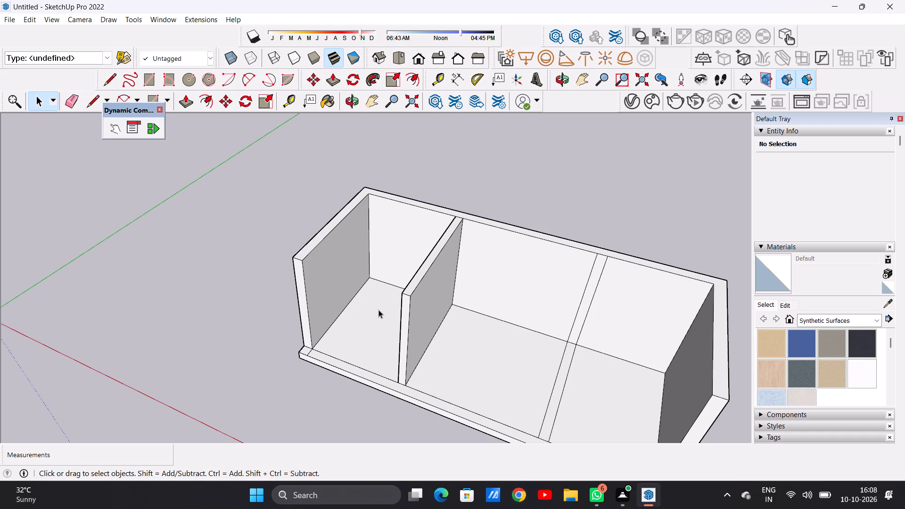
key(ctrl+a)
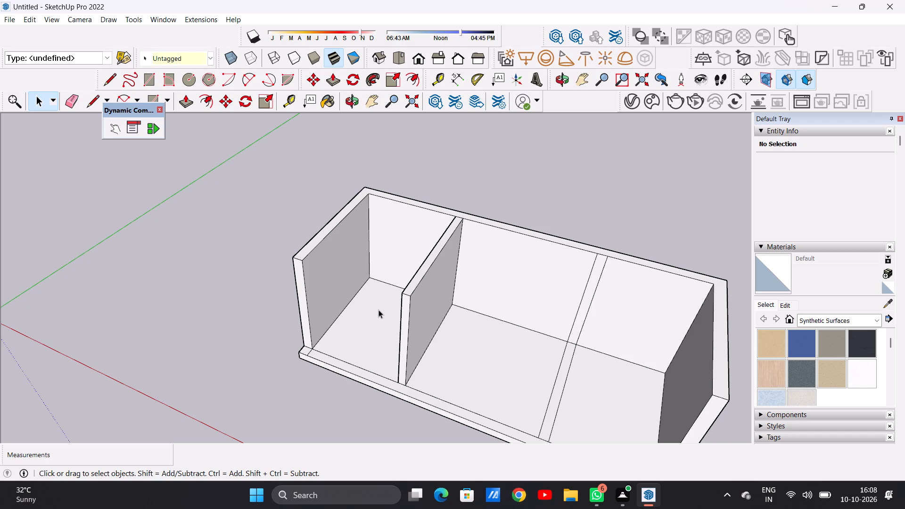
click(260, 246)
Push/pull the left partition's outward-facing side across to the left side wall, filling the left bay solid again.
scroll(381, 284, down, 4)
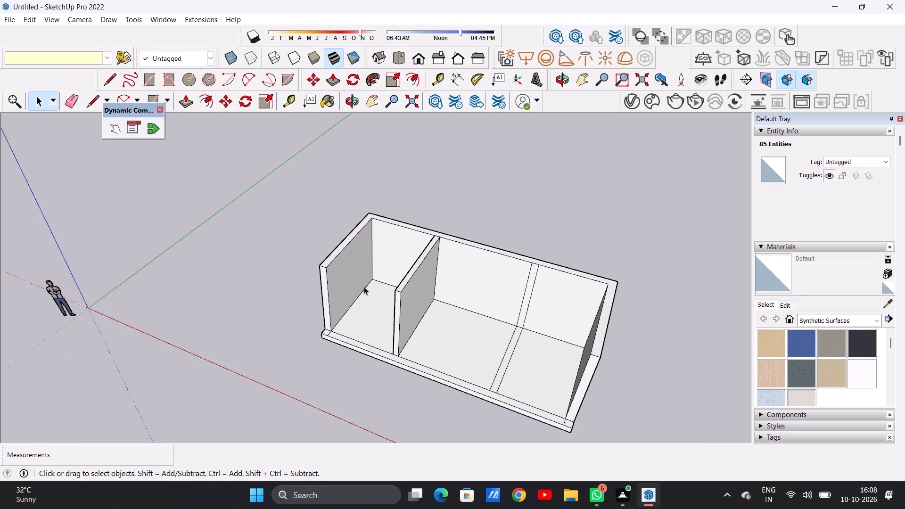
middle_drag(363, 294, 485, 250)
scroll(424, 282, up, 7)
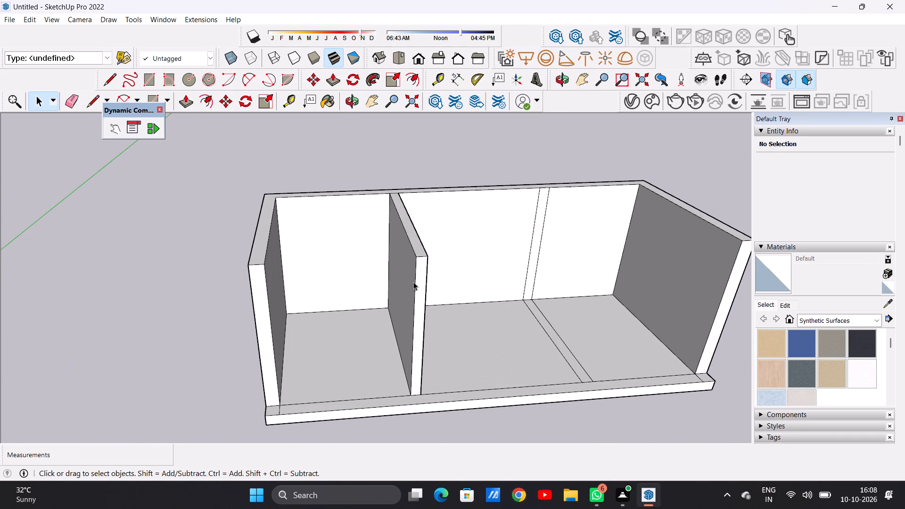
key(p)
click(401, 272)
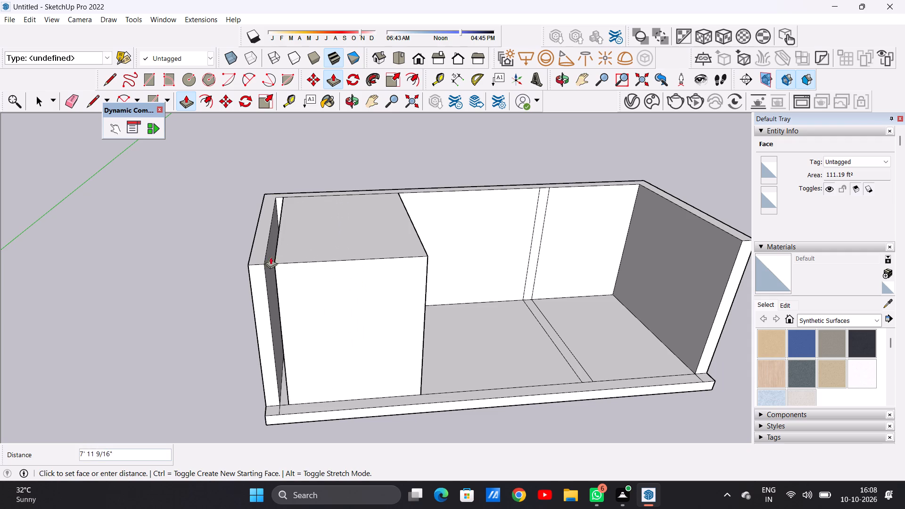
click(265, 265)
Push the solid left bay's front face back about 3' to set it behind the side wall's front edge.
scroll(408, 288, down, 3)
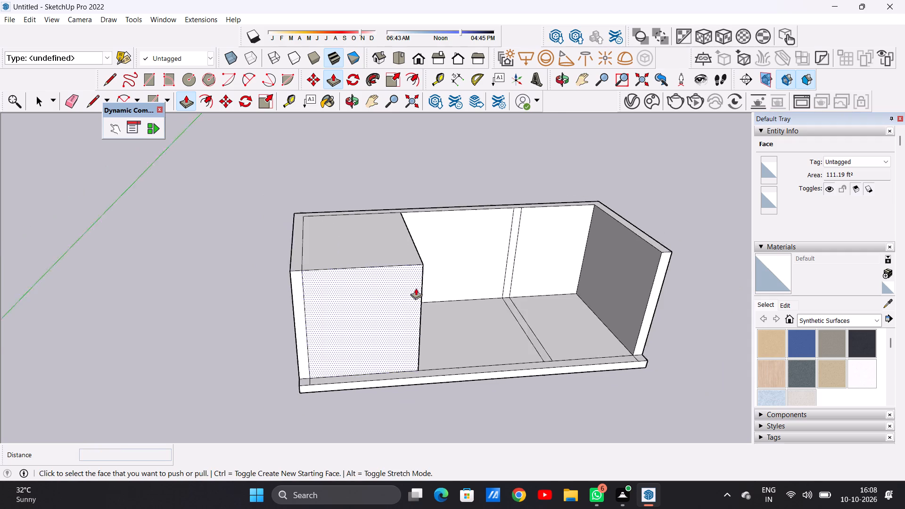
scroll(416, 288, down, 1)
middle_drag(418, 288, 301, 303)
scroll(328, 288, up, 4)
click(333, 288)
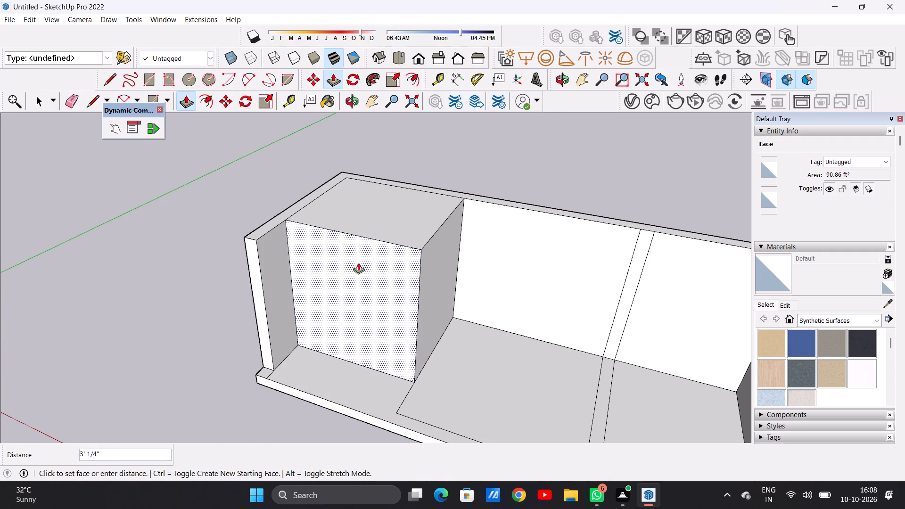
click(358, 263)
key(space)
Examine the set-back left block, the open bays and the flat partition strip from several angles.
scroll(420, 350, down, 3)
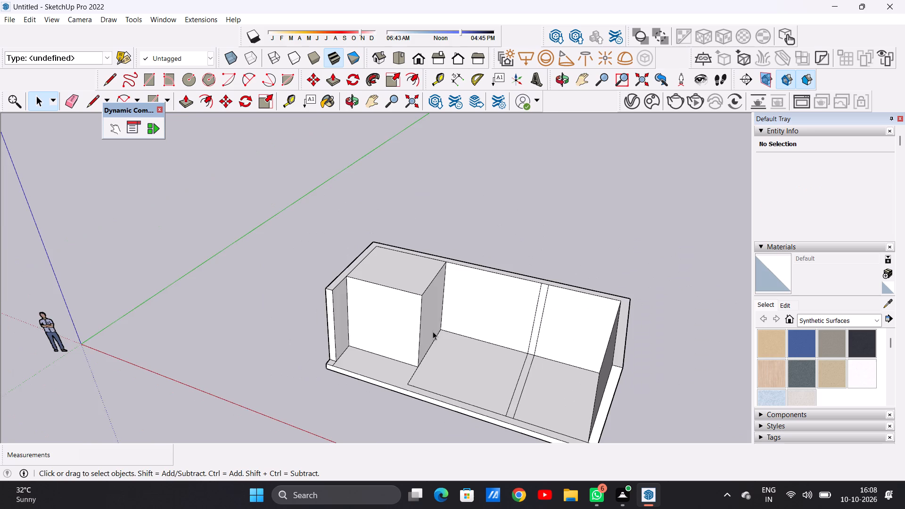
scroll(433, 331, down, 5)
middle_drag(443, 349, 491, 393)
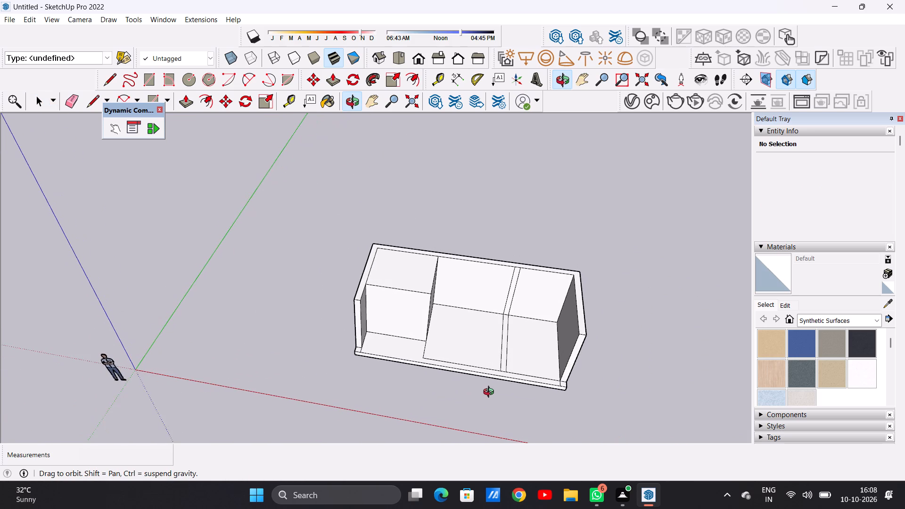
middle_drag(491, 393, 505, 389)
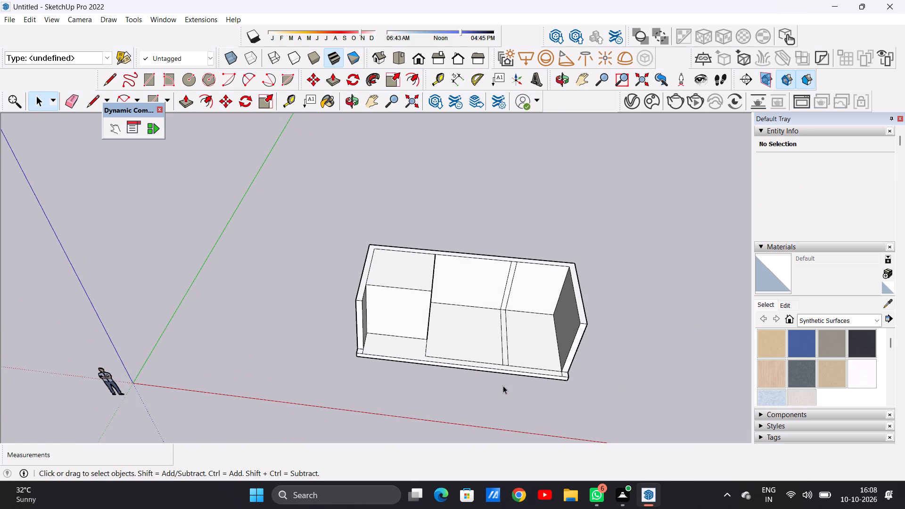
scroll(505, 357, up, 7)
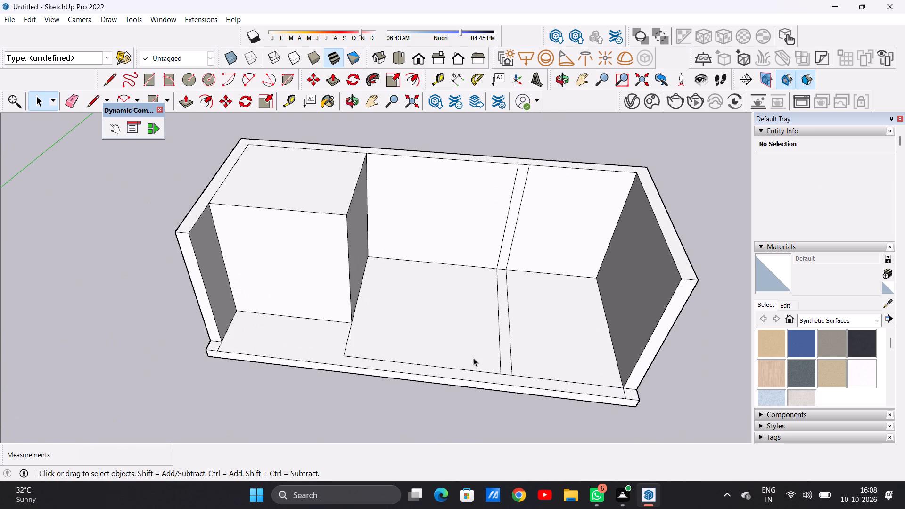
scroll(473, 358, down, 9)
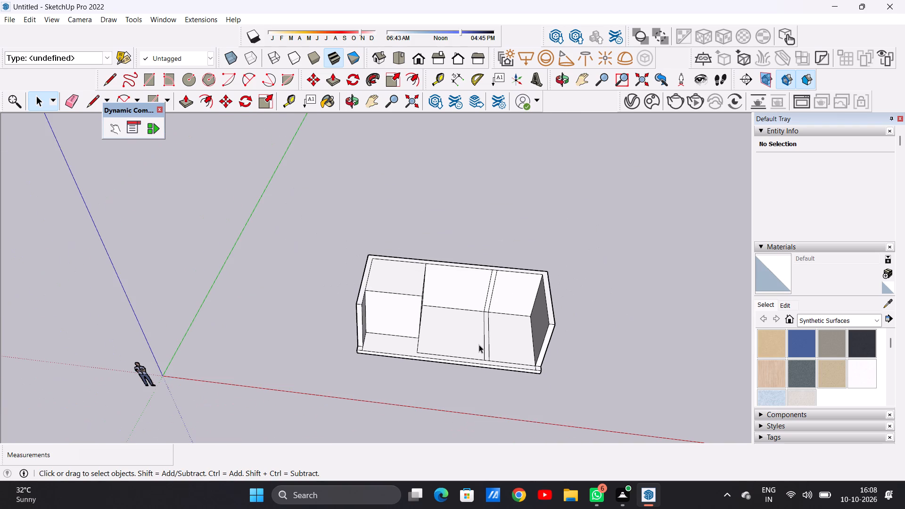
middle_drag(418, 348, 487, 323)
scroll(552, 271, up, 3)
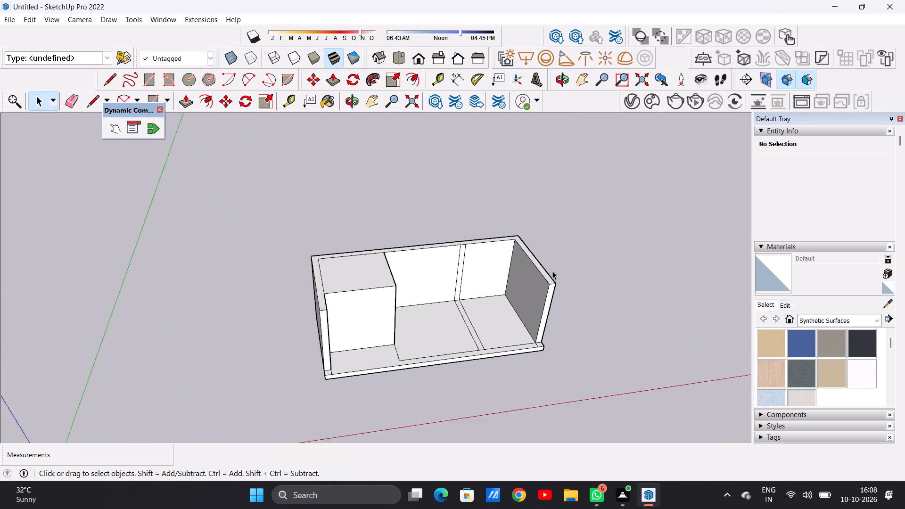
scroll(552, 271, up, 4)
middle_drag(307, 274, 329, 341)
middle_click(329, 341)
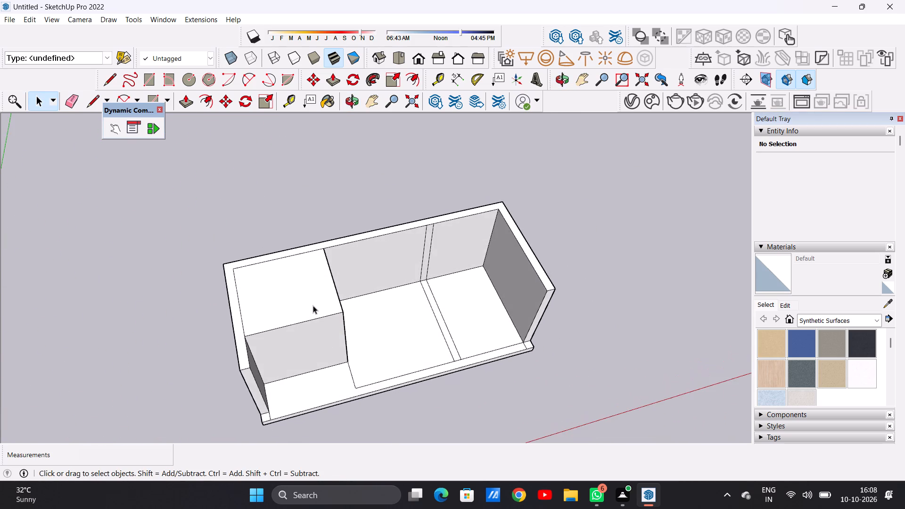
Push/pull a new 1' thick volume up from the left block's top face, keeping the block's original top edges.
scroll(312, 304, up, 4)
key(p)
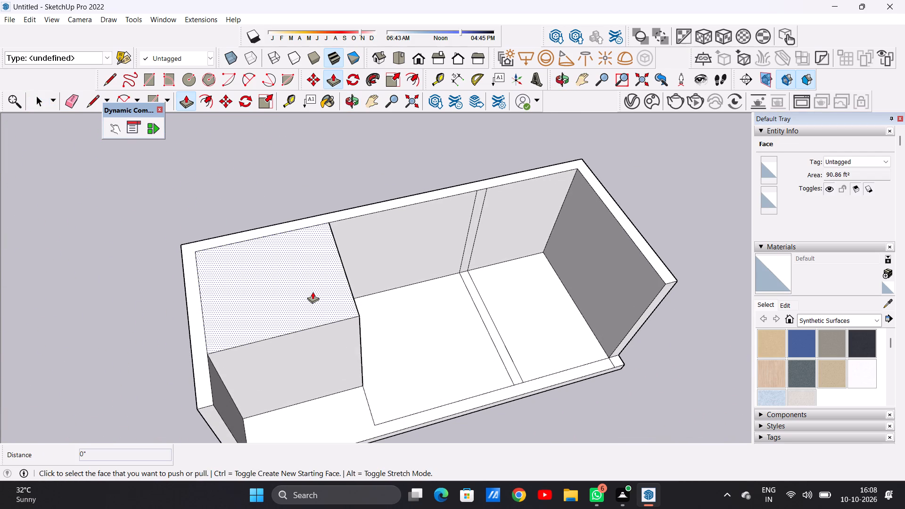
click(313, 292)
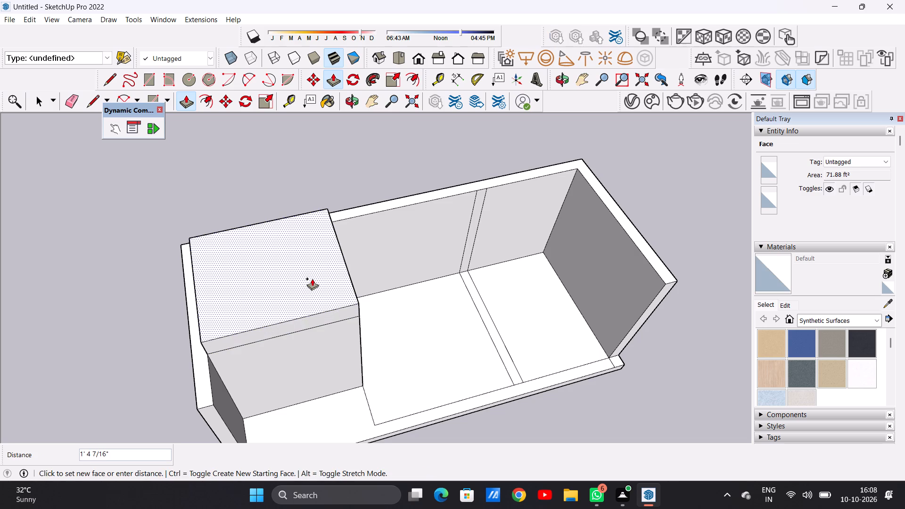
text(1')
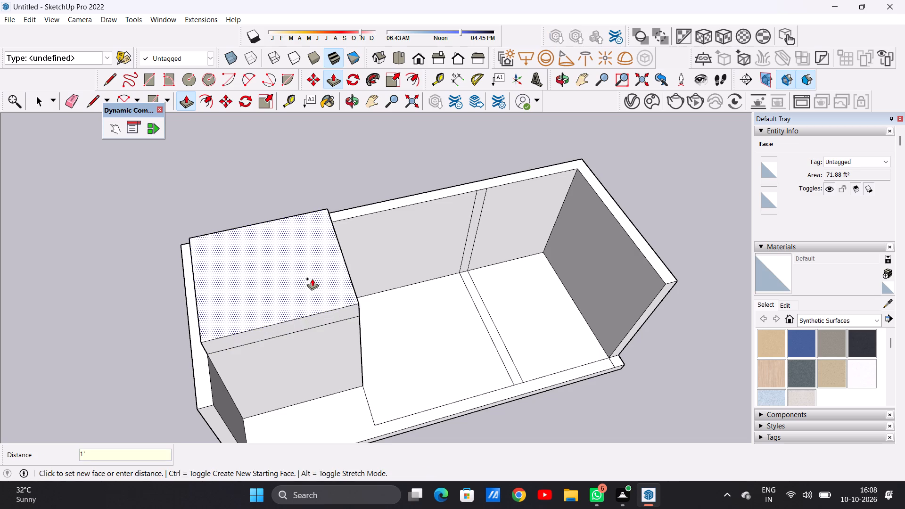
key(Return)
key(space)
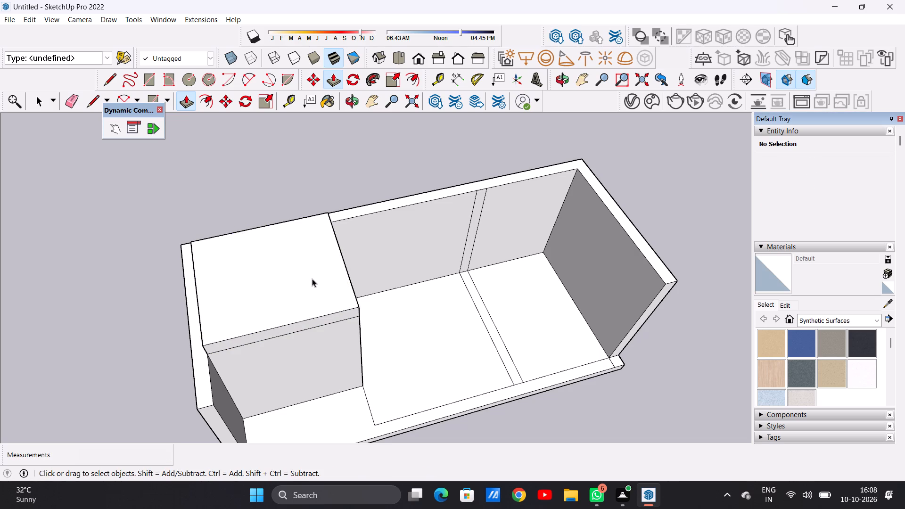
Push/pull the 1' roof slab's inner end face about 19' 2 5/16" across the open bays to the right side wall's inner face.
scroll(280, 274, down, 3)
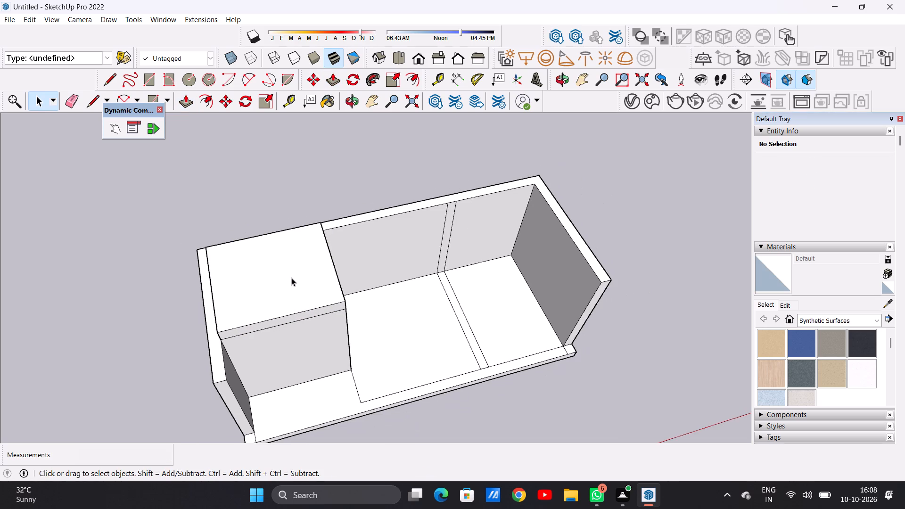
middle_drag(309, 292, 194, 217)
middle_drag(443, 245, 336, 243)
scroll(311, 237, up, 3)
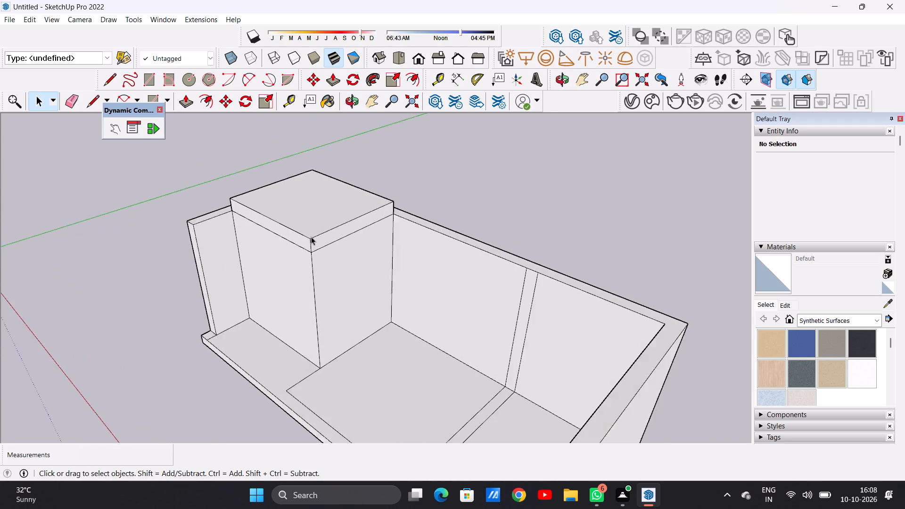
scroll(311, 237, up, 4)
key(p)
click(318, 241)
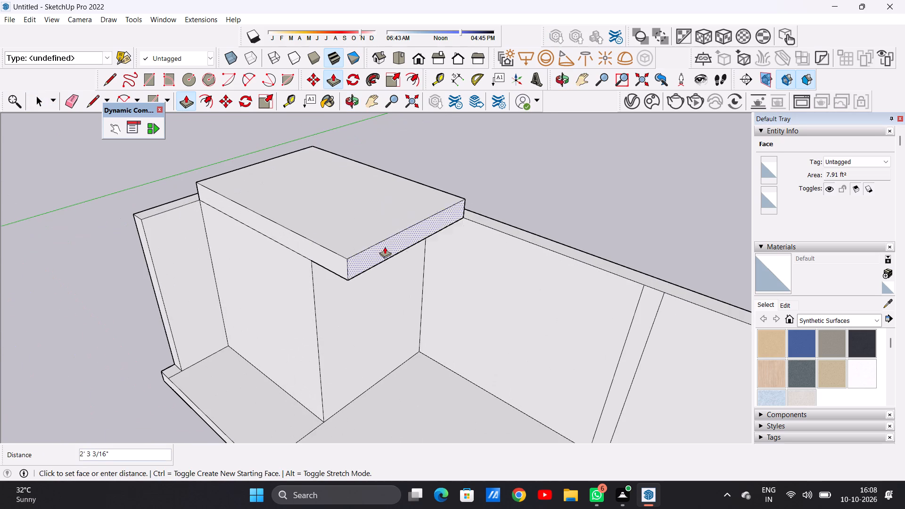
scroll(383, 245, down, 12)
scroll(484, 284, up, 15)
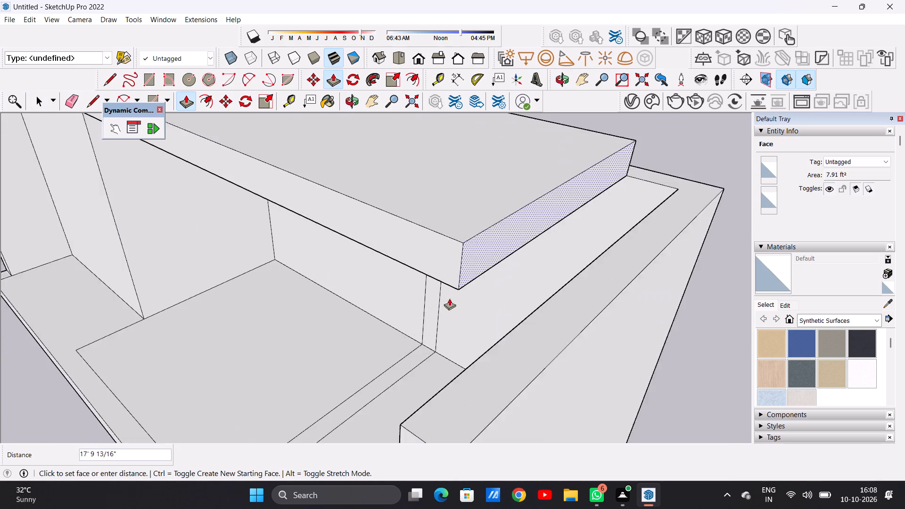
scroll(477, 297, down, 4)
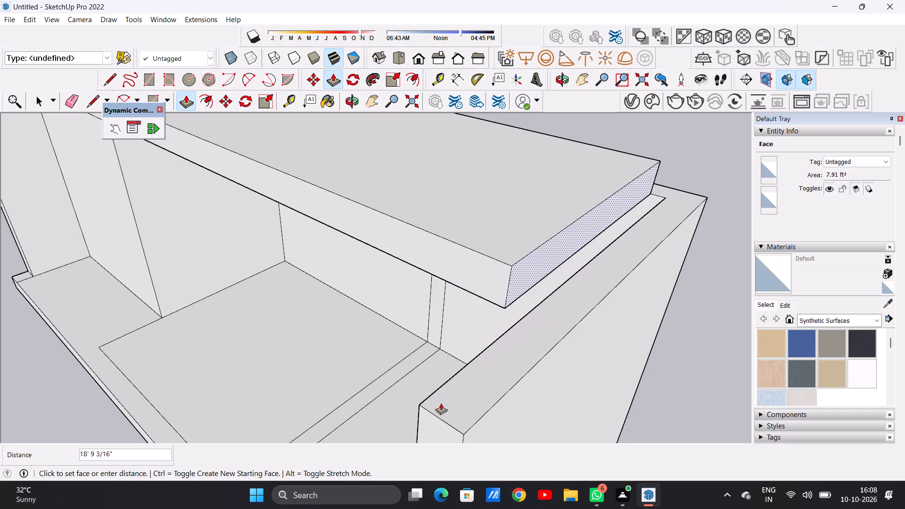
click(417, 405)
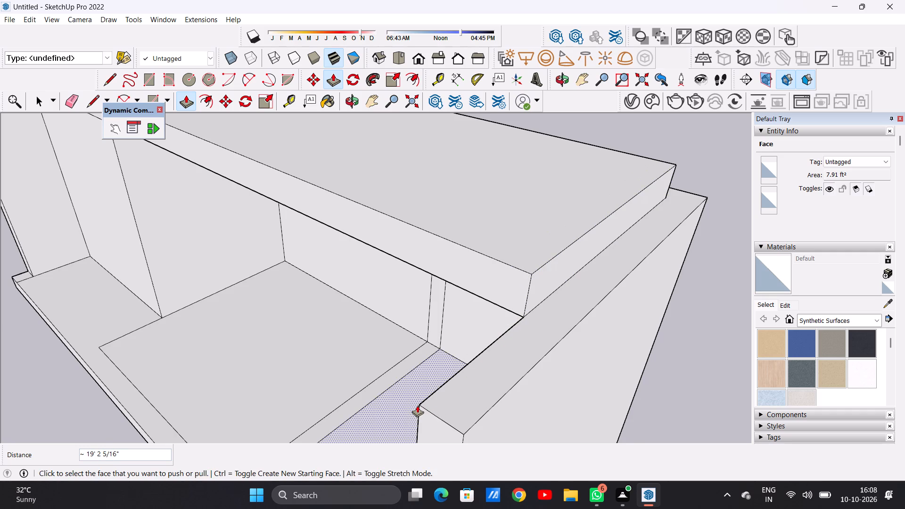
Push/pull the roof slab's long front face forward 3' 2 1/2" to the front edge of the side walls.
scroll(486, 373, down, 9)
scroll(529, 340, down, 3)
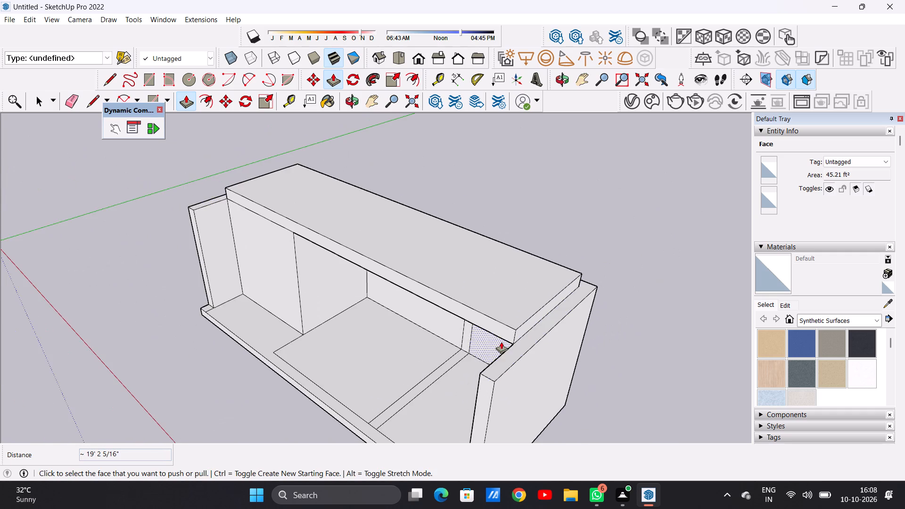
scroll(514, 321, up, 7)
click(497, 340)
scroll(480, 340, down, 3)
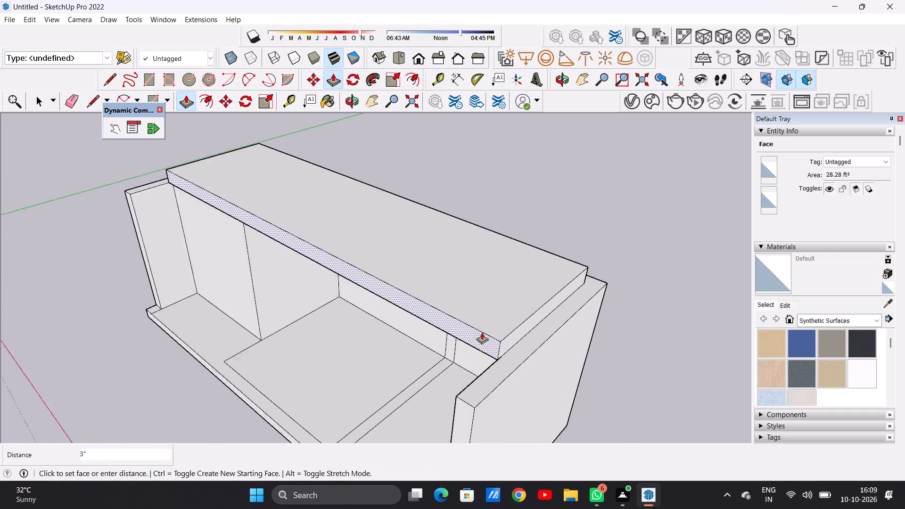
scroll(482, 332, down, 8)
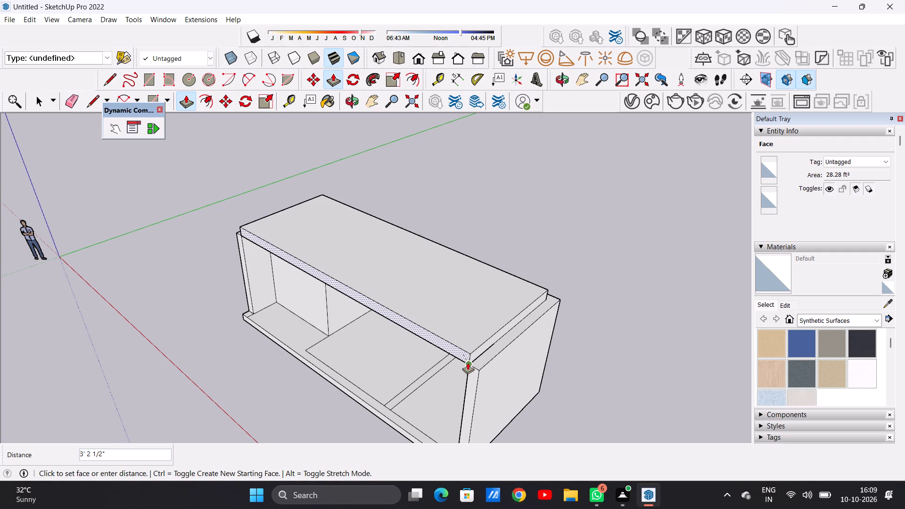
click(468, 362)
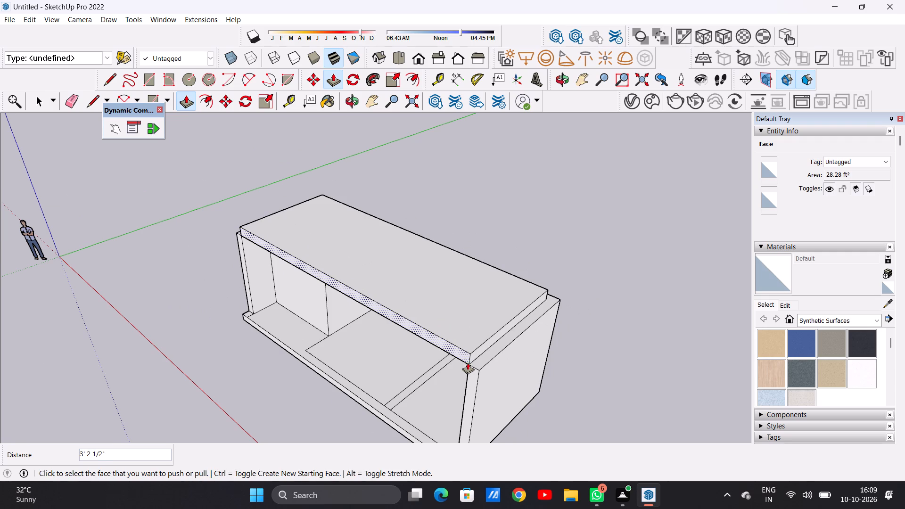
key(space)
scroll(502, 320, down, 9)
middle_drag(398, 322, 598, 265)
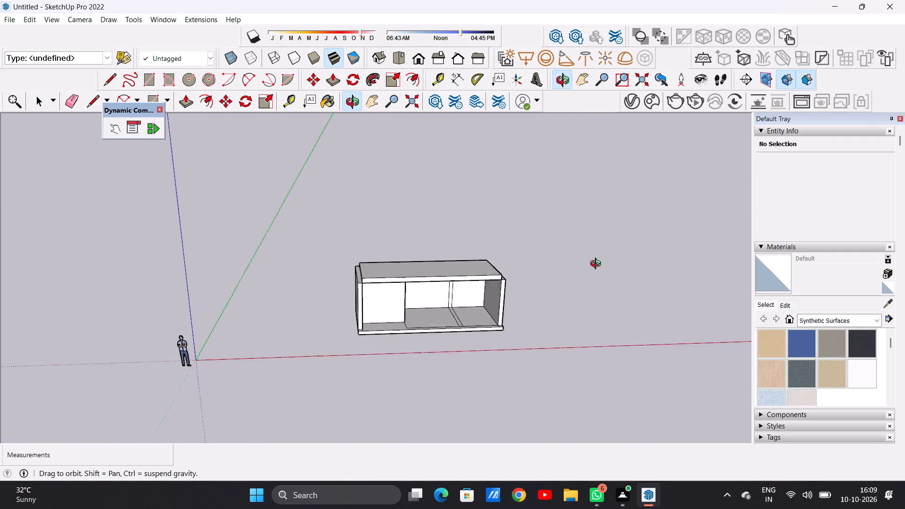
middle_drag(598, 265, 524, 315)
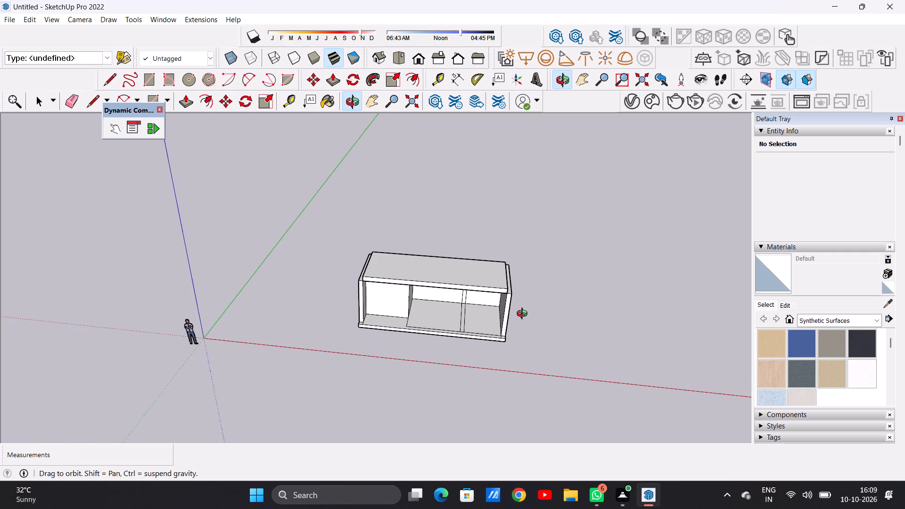
Examine the roof slab, side walls and open bays from several angles and distances.
middle_drag(524, 315, 524, 320)
scroll(493, 354, down, 4)
scroll(495, 292, up, 7)
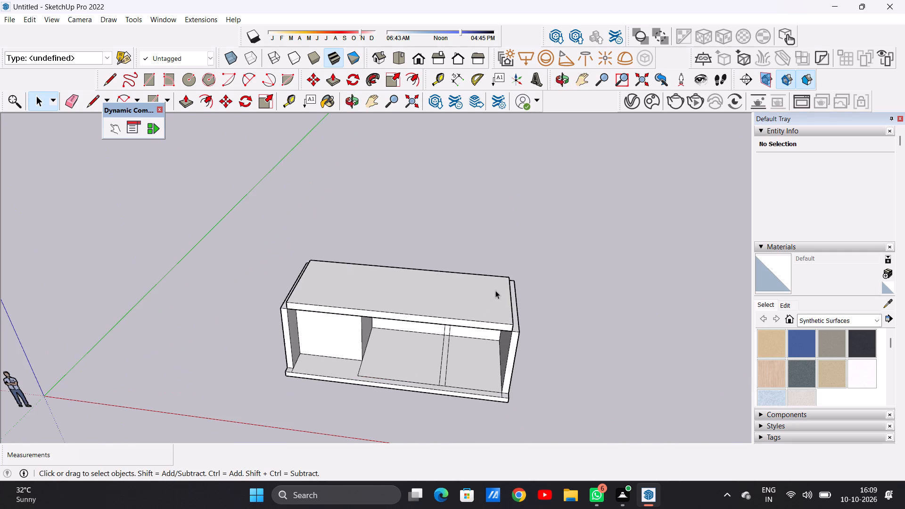
middle_drag(492, 305, 465, 327)
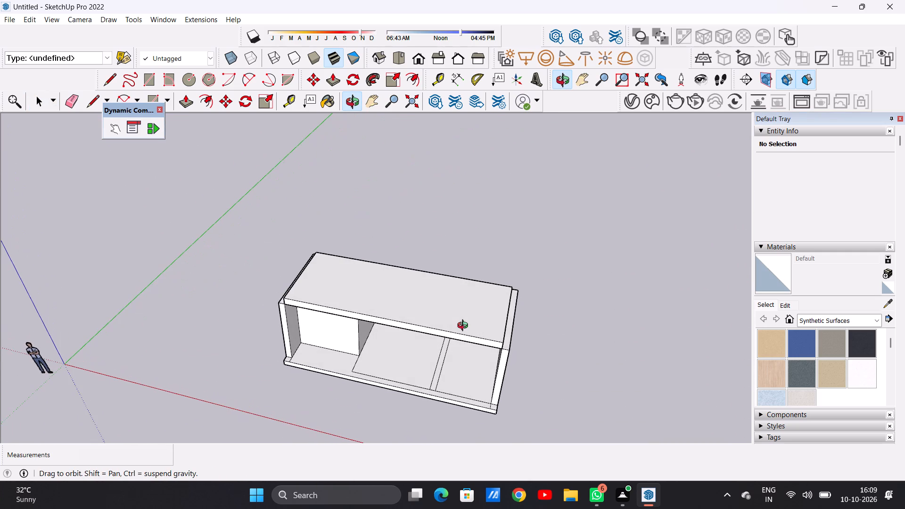
middle_drag(465, 327, 462, 314)
scroll(462, 314, up, 1)
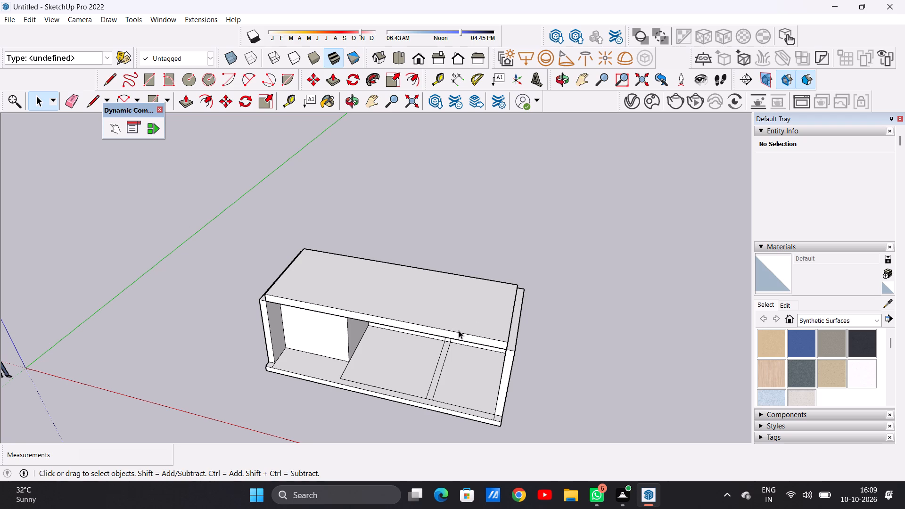
scroll(459, 331, down, 19)
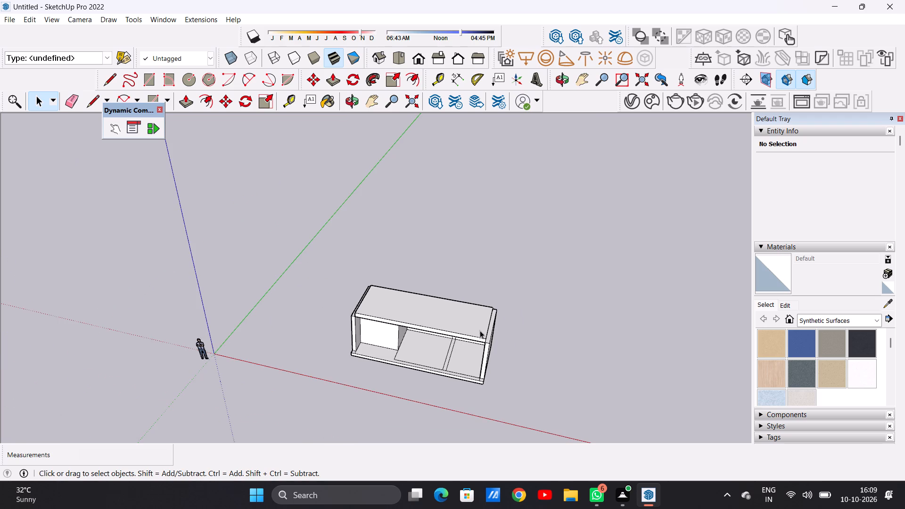
scroll(489, 323, up, 5)
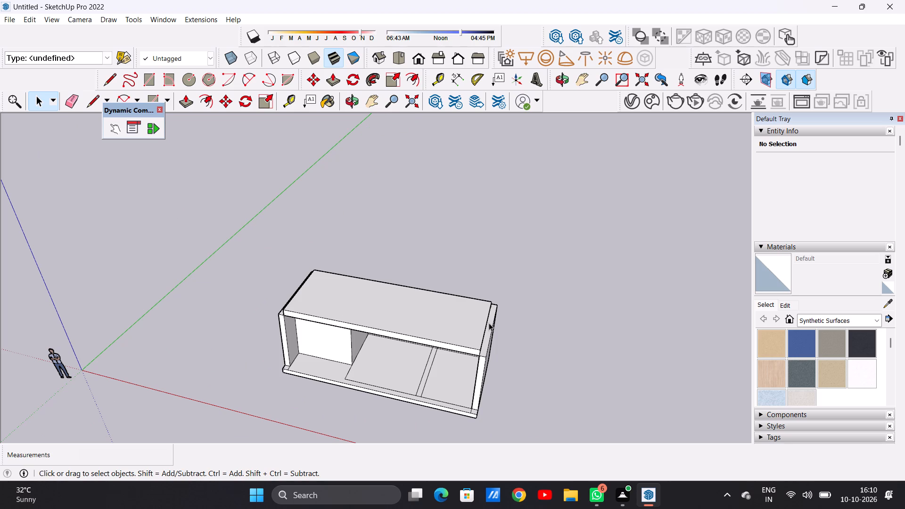
scroll(495, 356, down, 15)
scroll(476, 354, down, 13)
middle_drag(465, 332, 515, 400)
scroll(500, 319, up, 4)
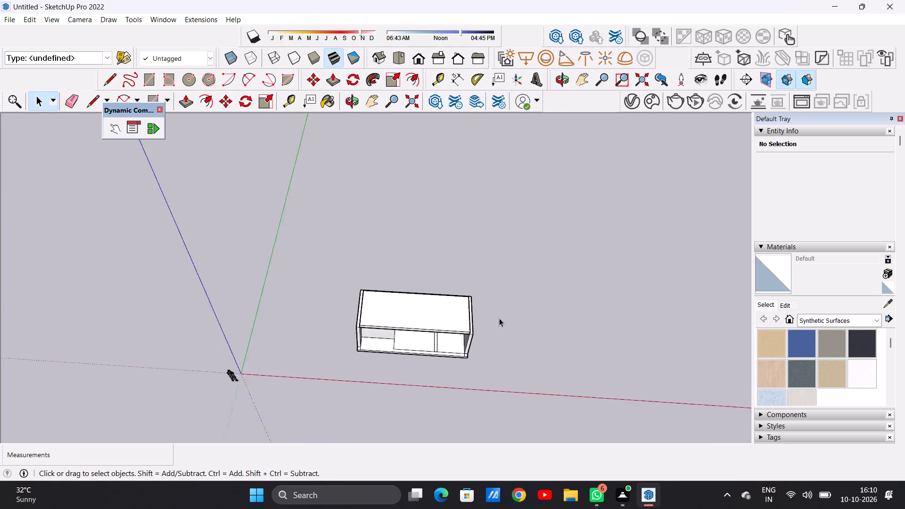
scroll(499, 318, up, 5)
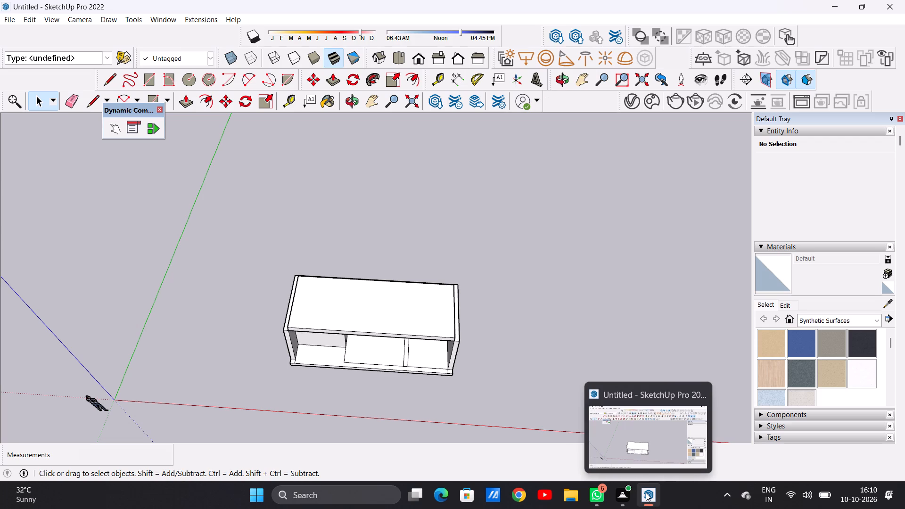
click(611, 435)
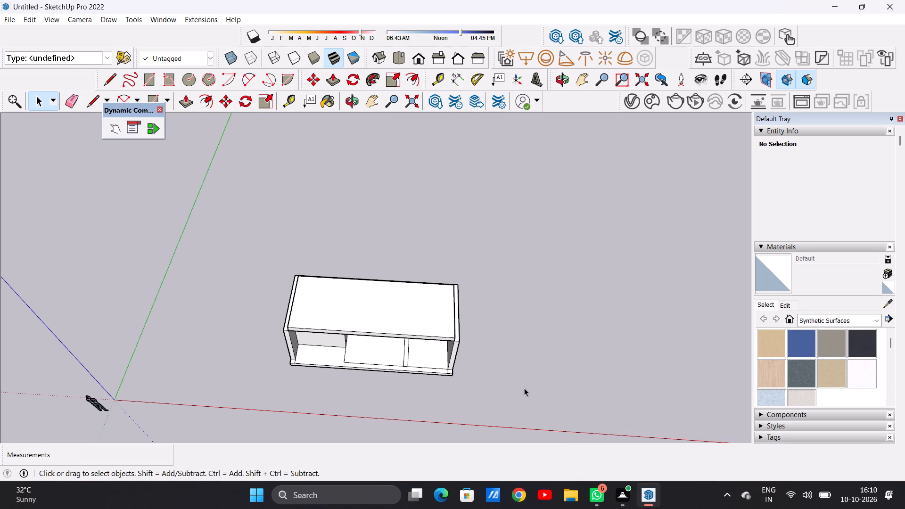
scroll(589, 396, down, 2)
scroll(526, 363, up, 3)
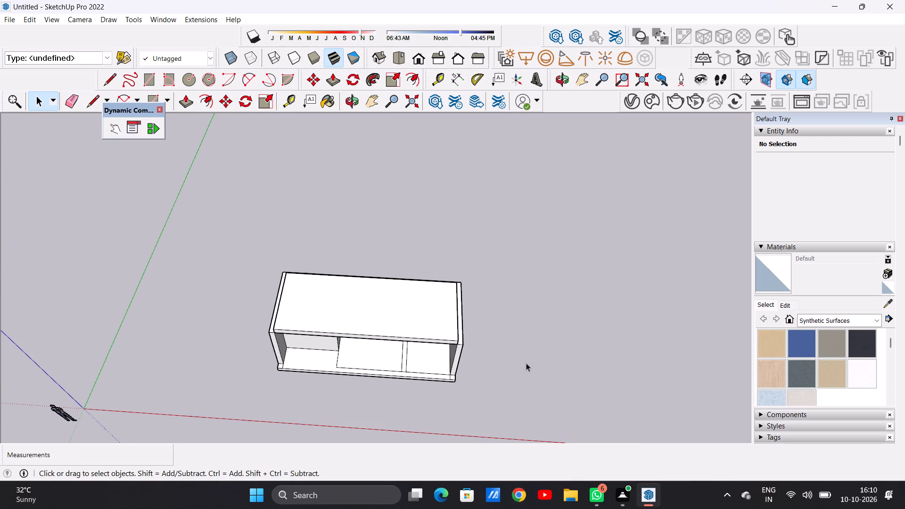
scroll(527, 381, down, 4)
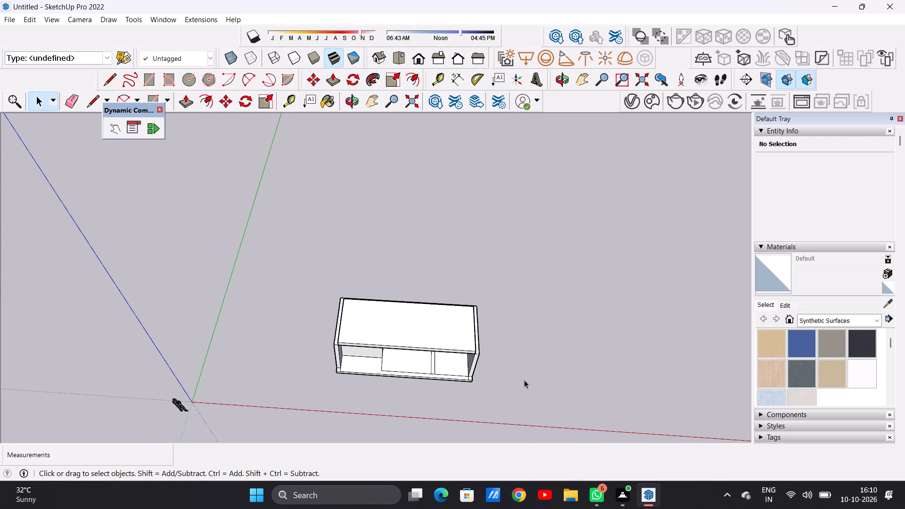
middle_drag(508, 347, 499, 277)
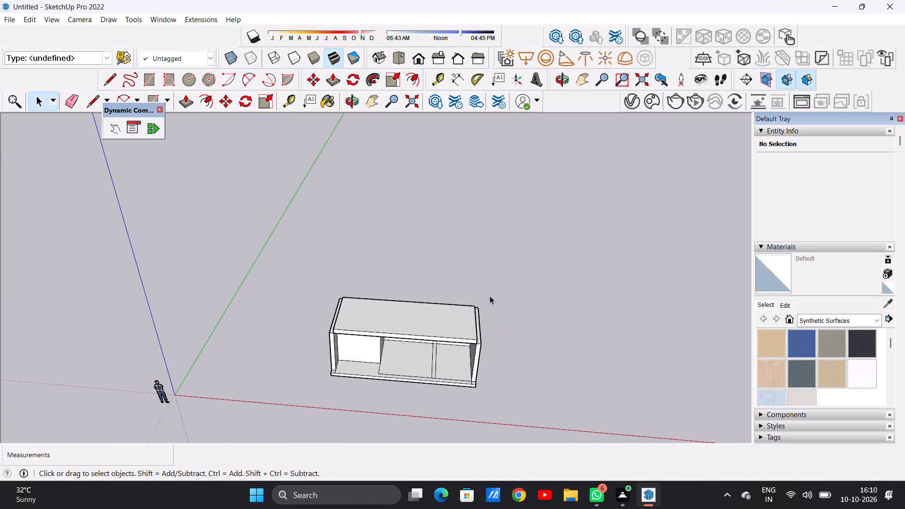
scroll(473, 310, up, 6)
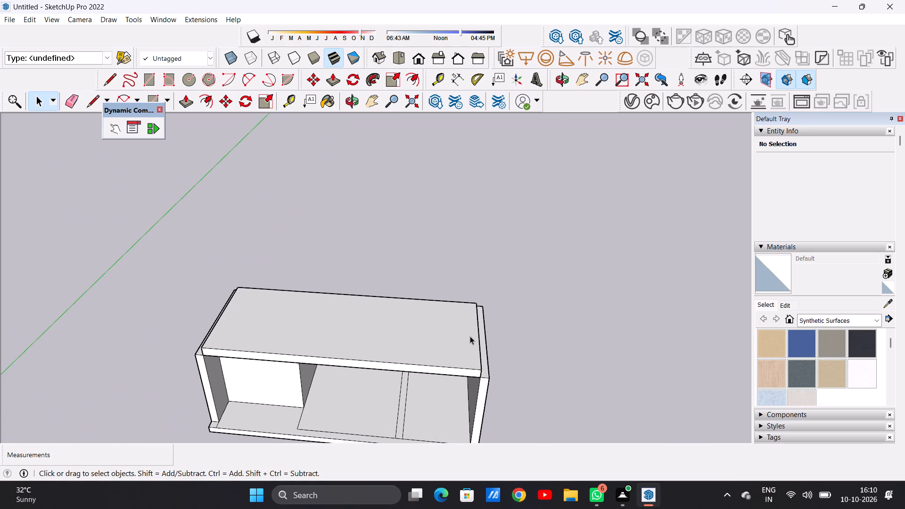
scroll(470, 338, down, 5)
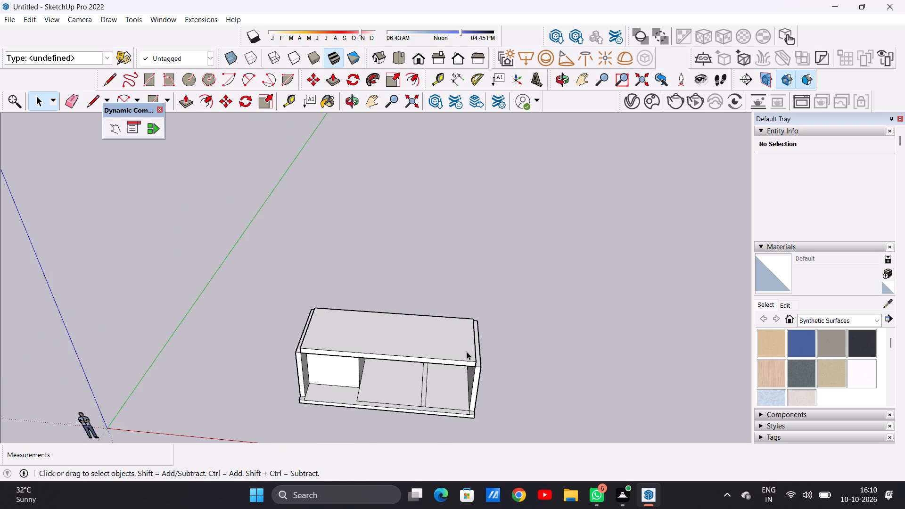
scroll(473, 334, up, 6)
middle_drag(476, 376, 486, 342)
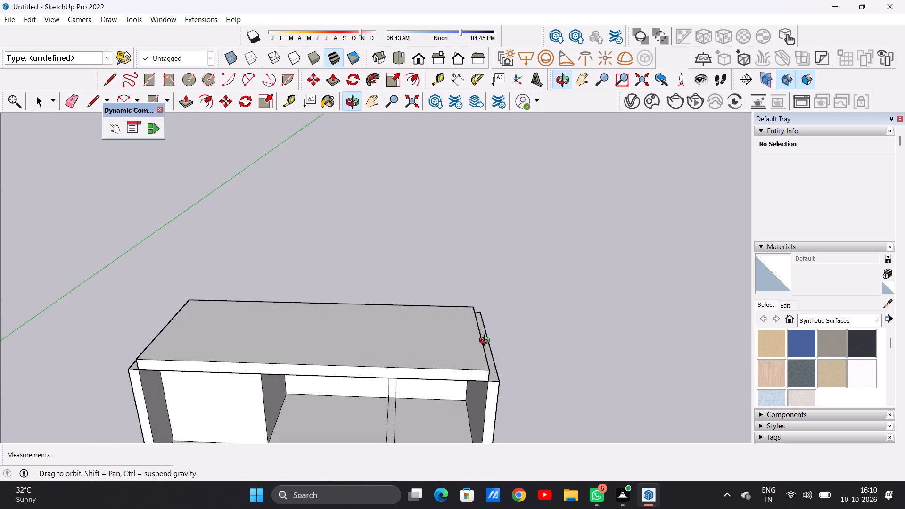
middle_drag(486, 342, 482, 347)
scroll(476, 353, down, 8)
Push/pull the top face of the back and side walls up 10' to raise the upper storey's walls.
middle_drag(473, 371, 444, 381)
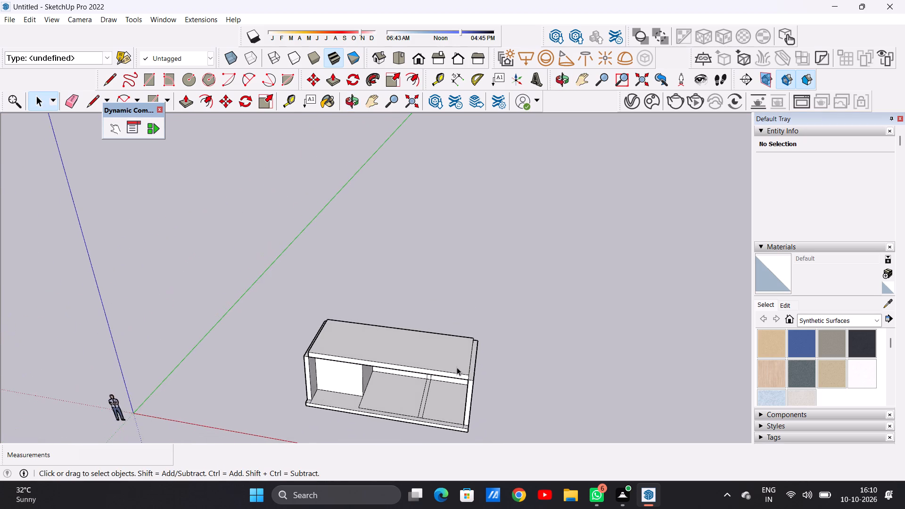
scroll(460, 361, up, 6)
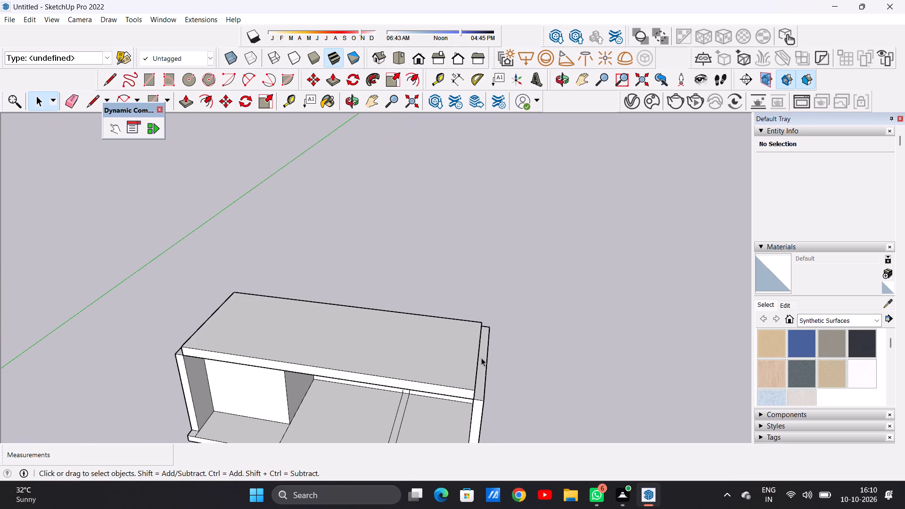
key(p)
click(481, 374)
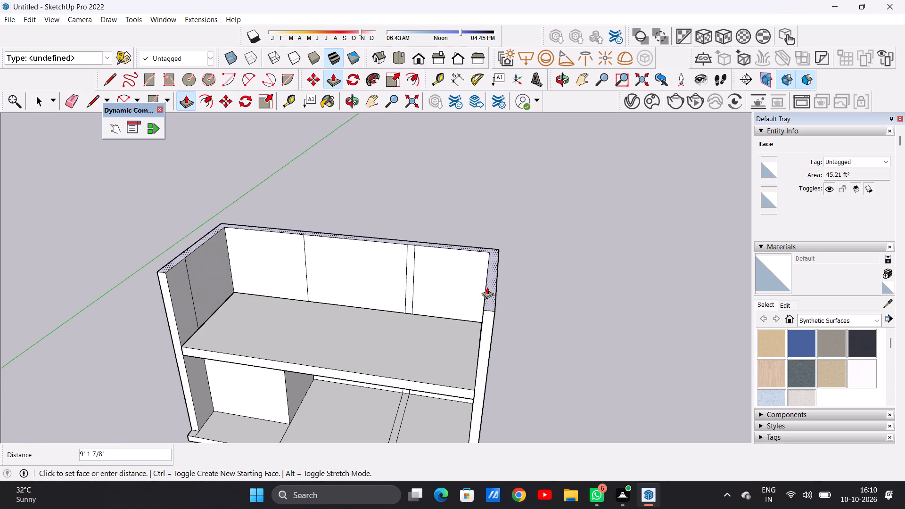
text(10')
key(Return)
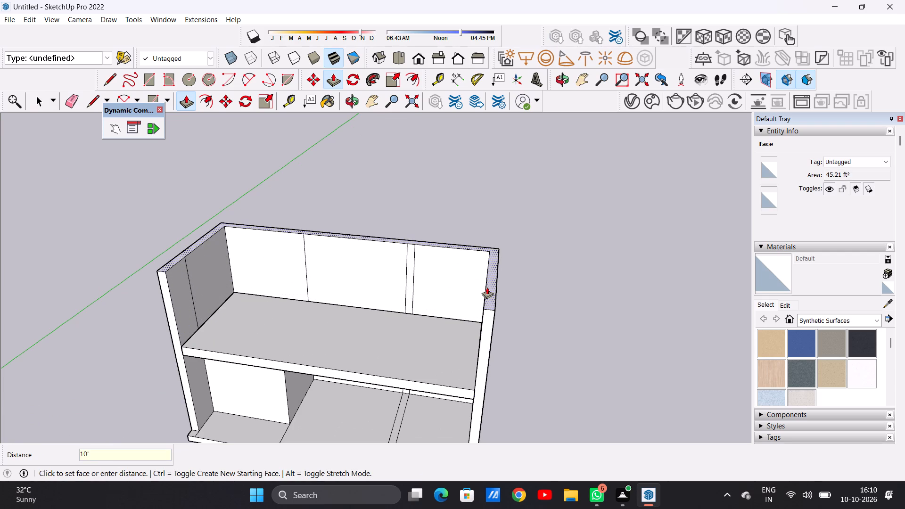
key(space)
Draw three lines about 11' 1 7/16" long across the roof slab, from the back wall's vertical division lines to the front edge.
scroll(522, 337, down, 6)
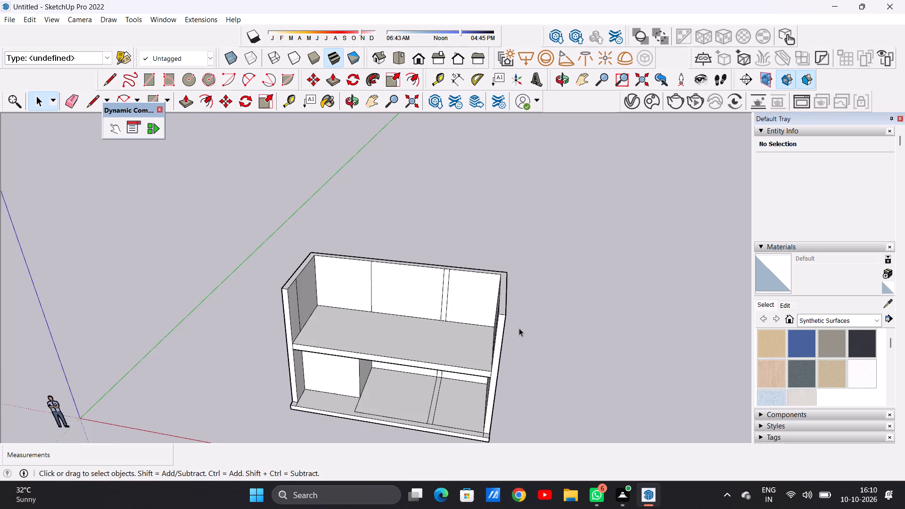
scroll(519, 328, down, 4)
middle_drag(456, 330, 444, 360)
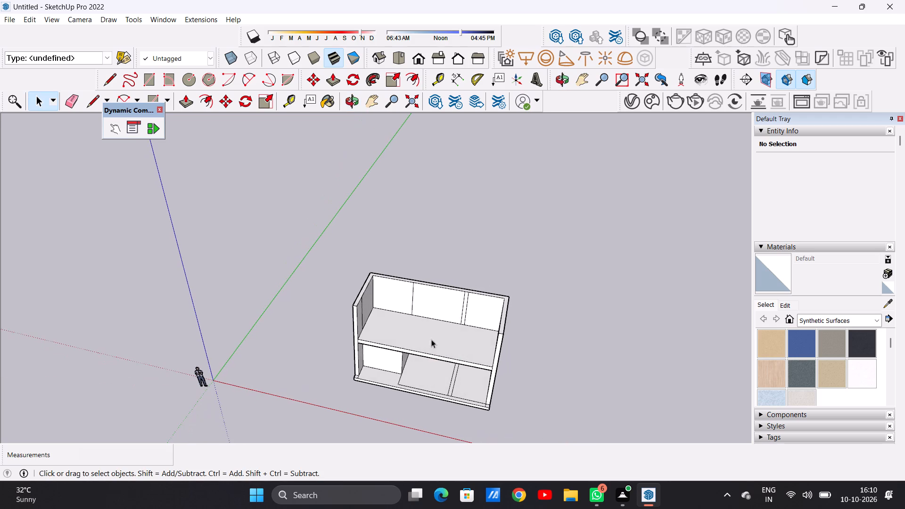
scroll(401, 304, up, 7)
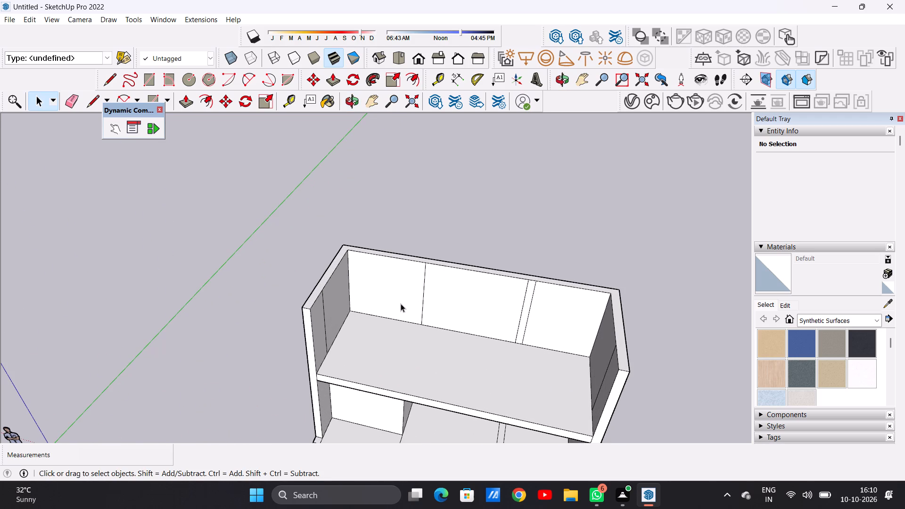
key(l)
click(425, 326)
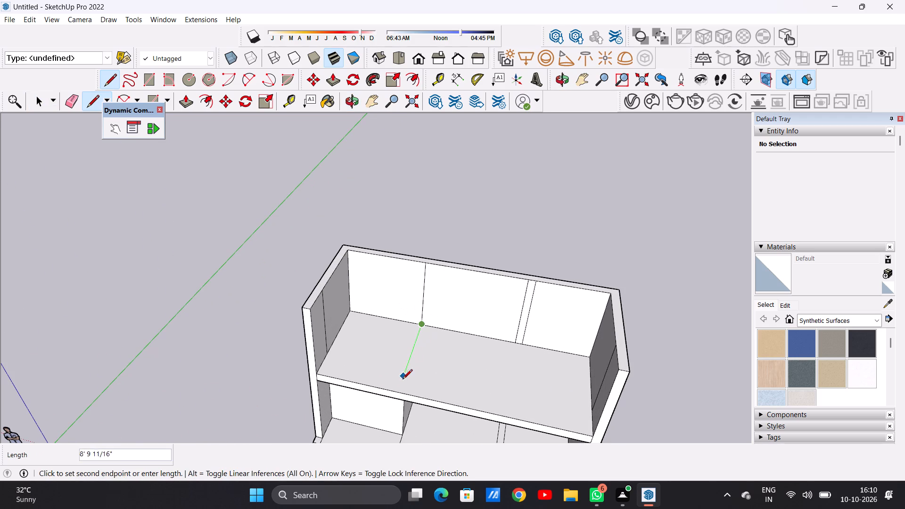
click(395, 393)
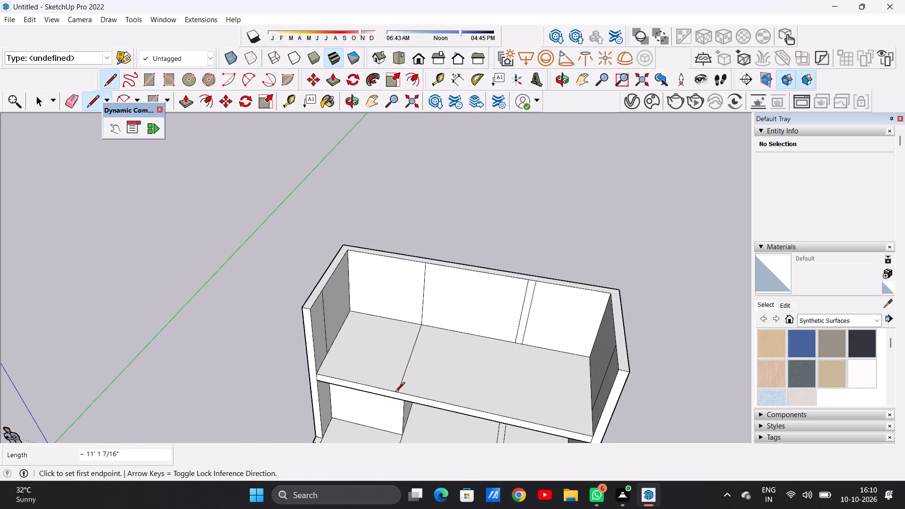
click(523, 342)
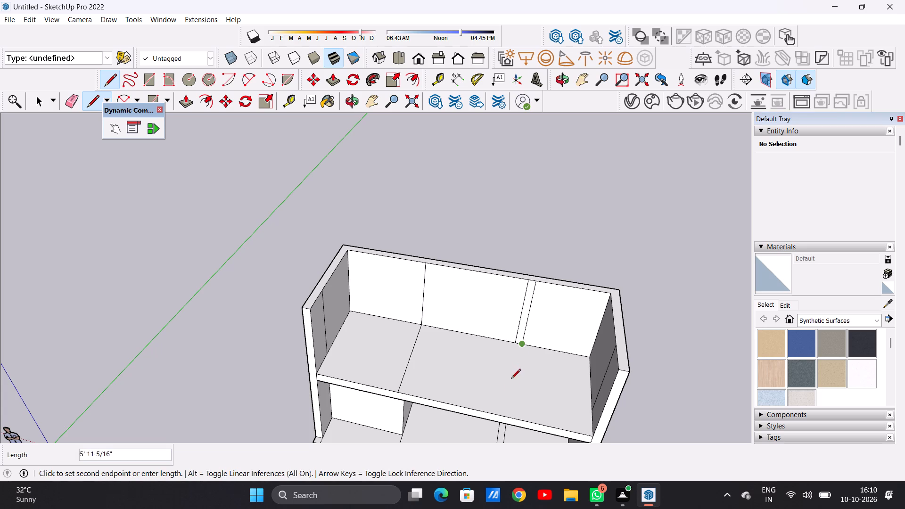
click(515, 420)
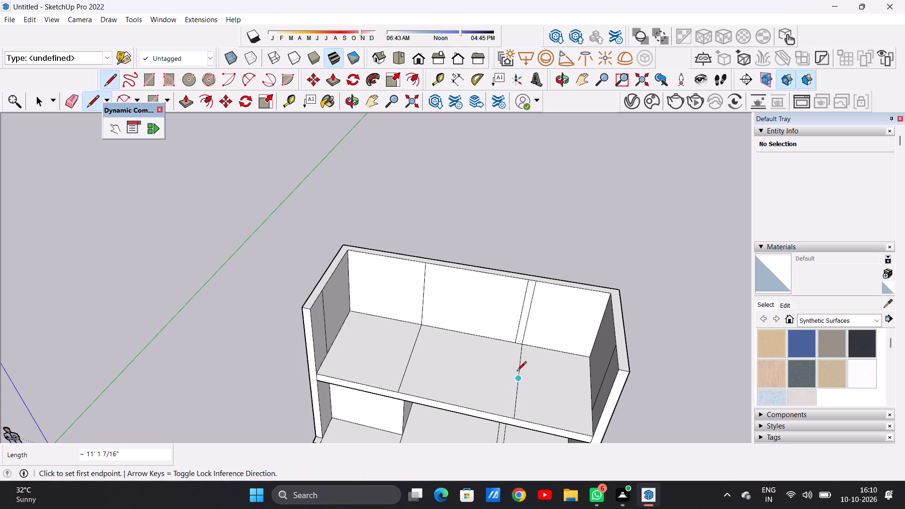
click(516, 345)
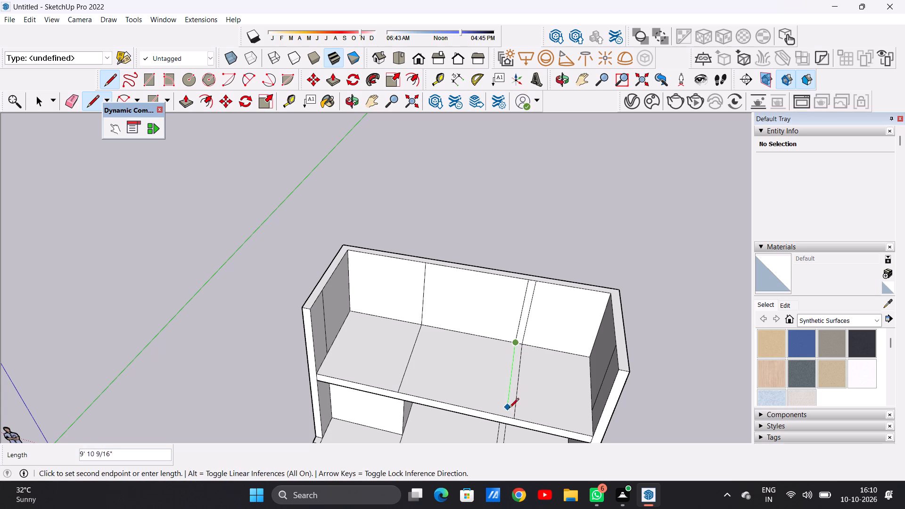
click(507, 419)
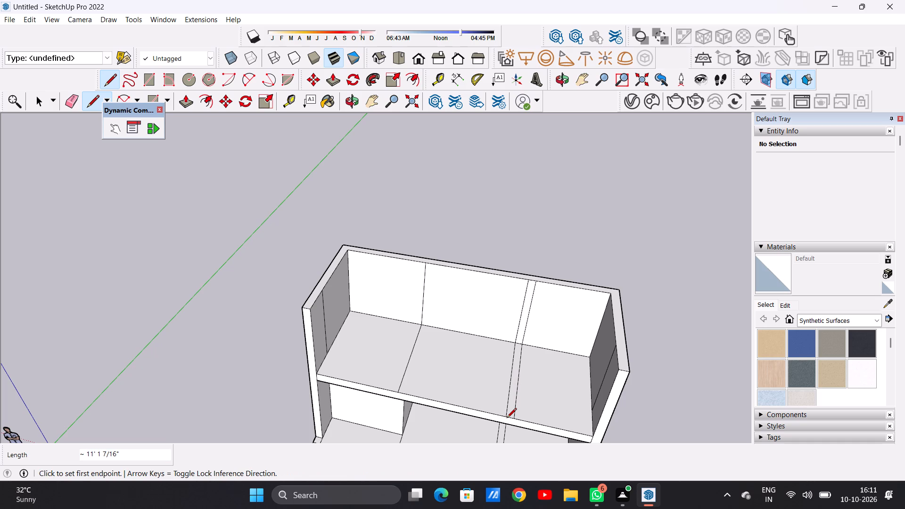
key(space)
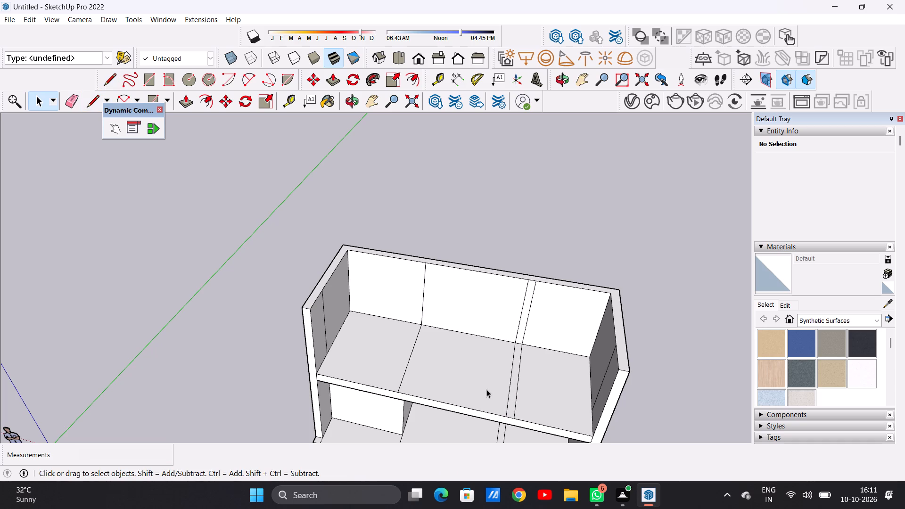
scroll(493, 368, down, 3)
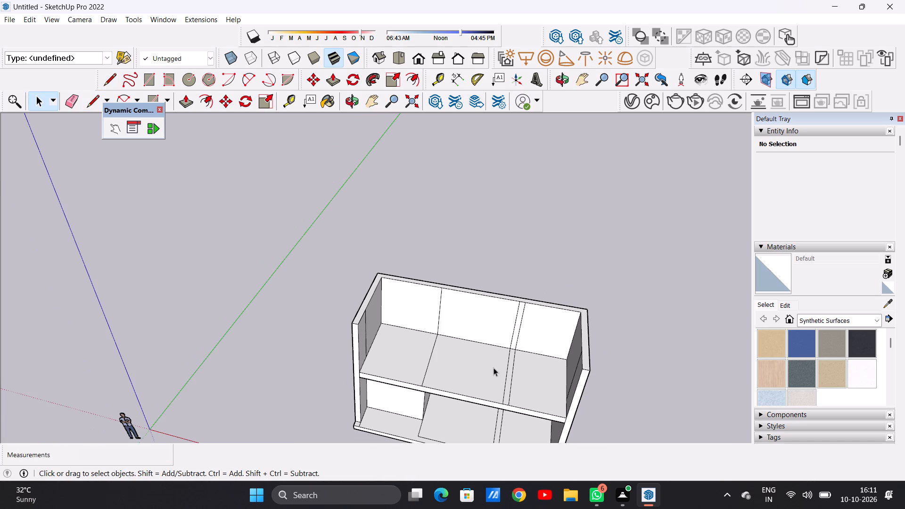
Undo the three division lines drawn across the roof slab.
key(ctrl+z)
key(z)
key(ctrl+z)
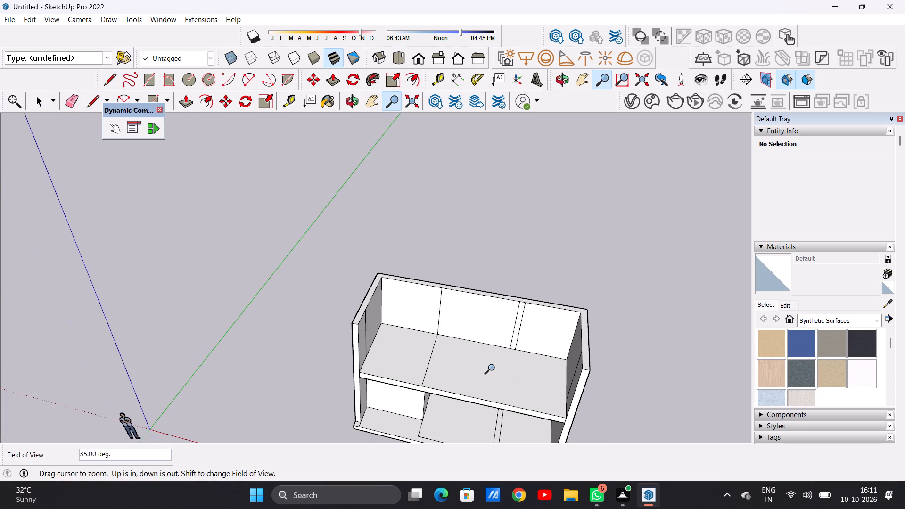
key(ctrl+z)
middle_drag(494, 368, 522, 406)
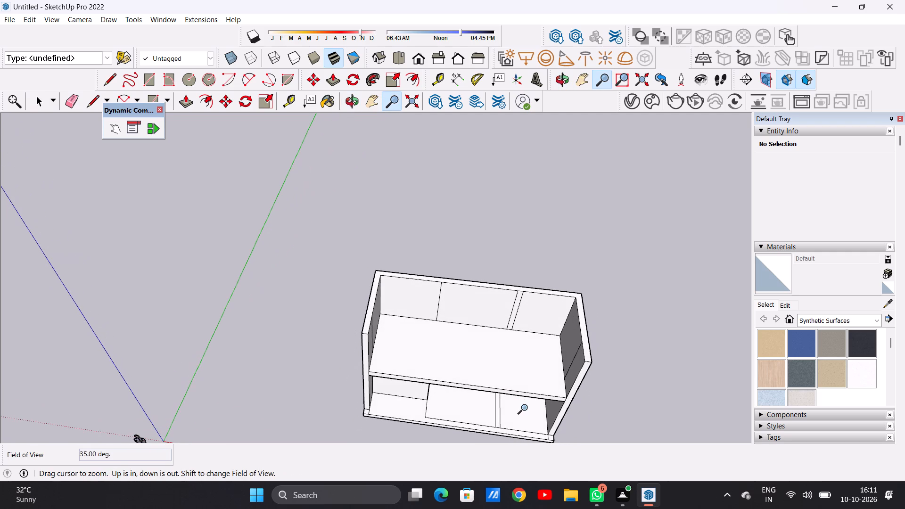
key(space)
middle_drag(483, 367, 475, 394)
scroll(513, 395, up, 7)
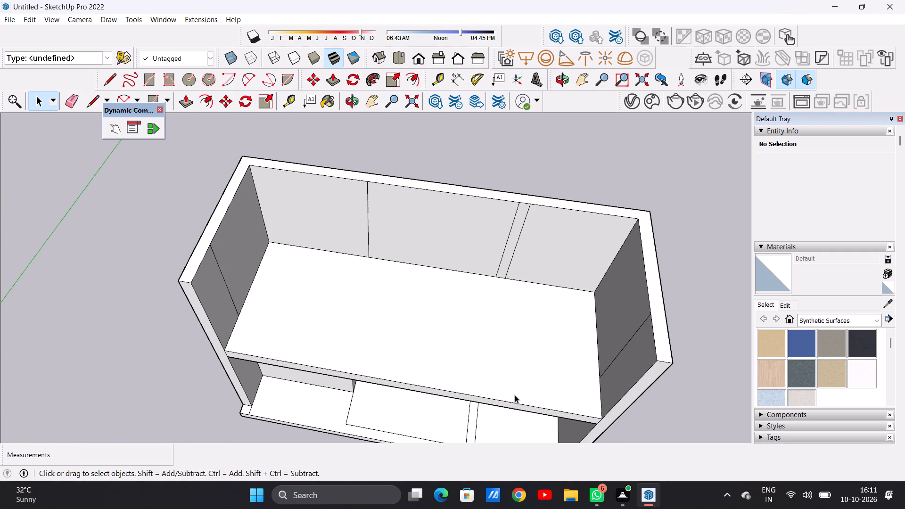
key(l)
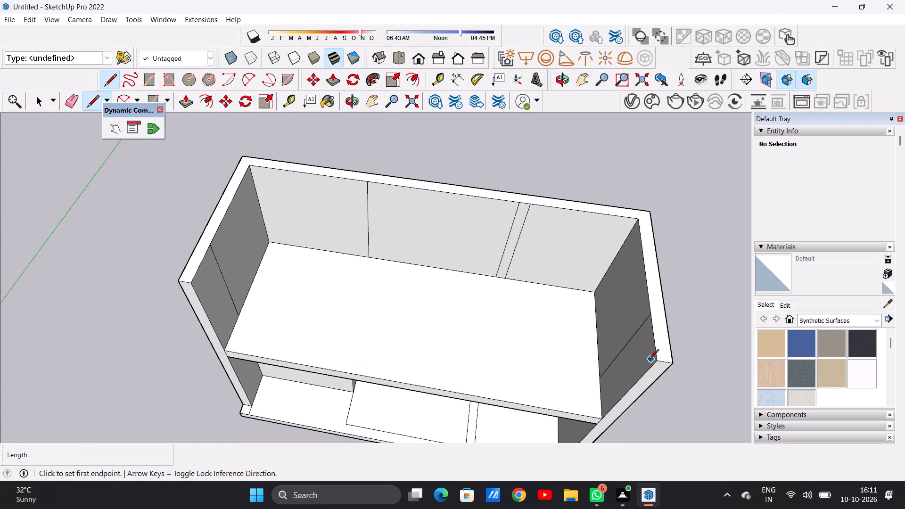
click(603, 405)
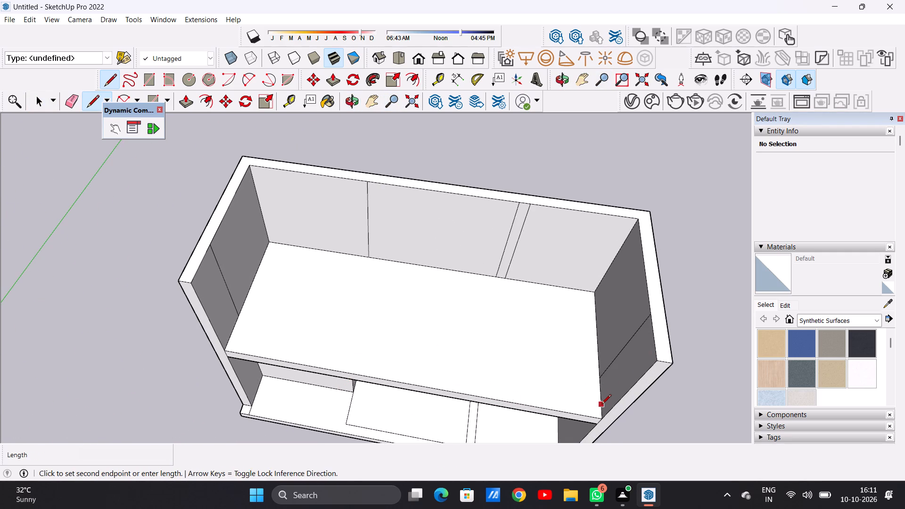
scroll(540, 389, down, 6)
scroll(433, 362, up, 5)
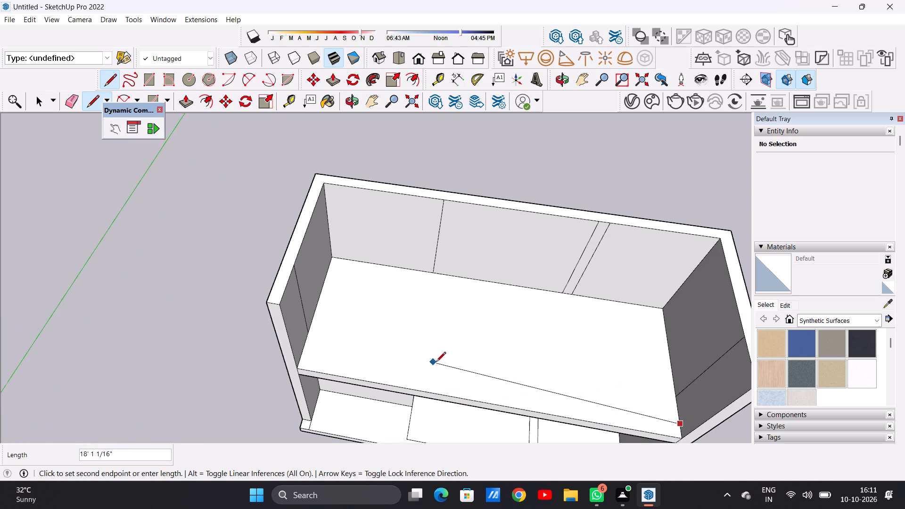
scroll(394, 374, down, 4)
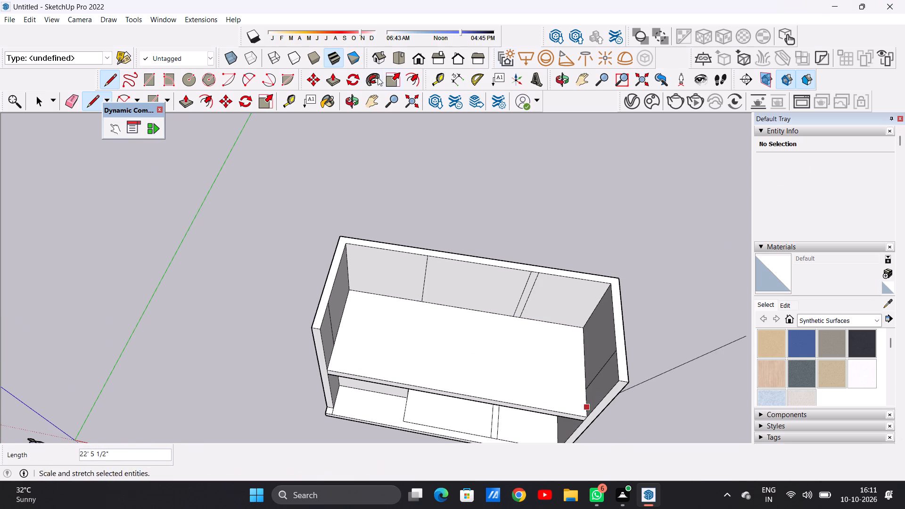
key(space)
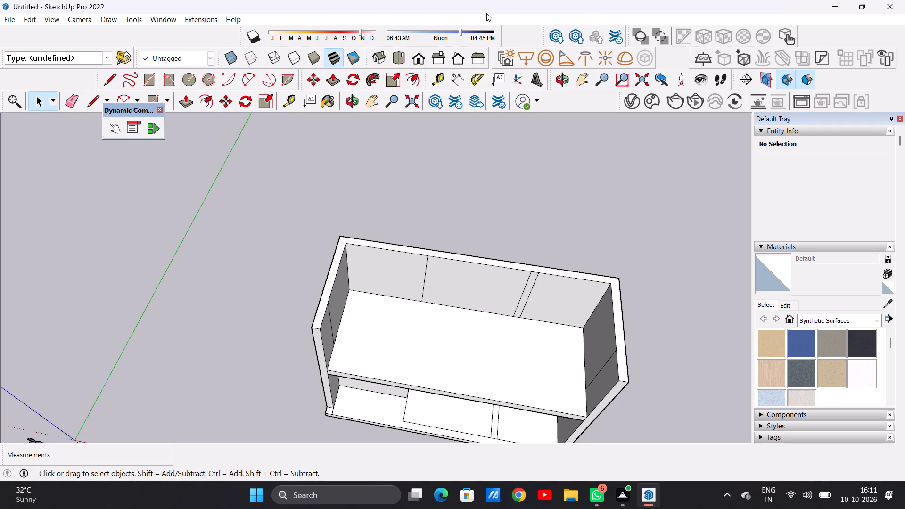
Draw a line about 28' 3 3/8" long across the slab between the side walls, parallel to and just behind its front edge.
scroll(546, 353, down, 3)
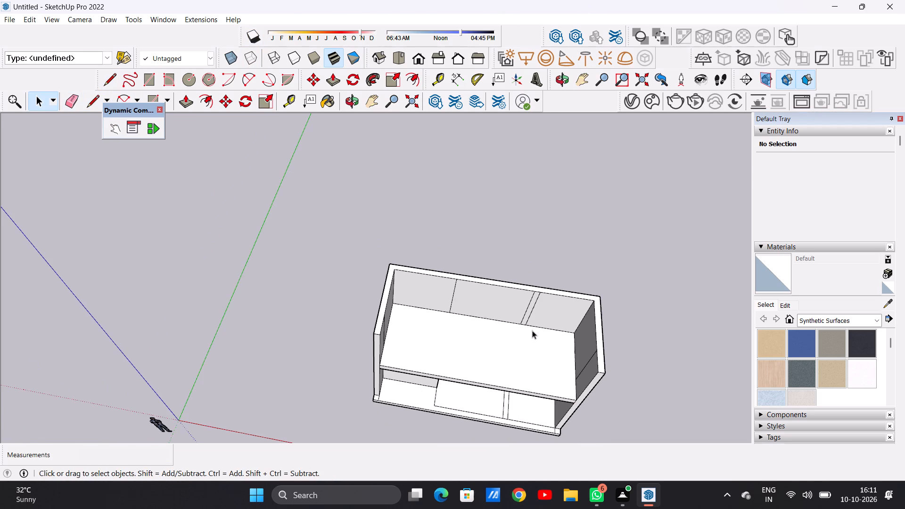
scroll(570, 424, up, 12)
key(l)
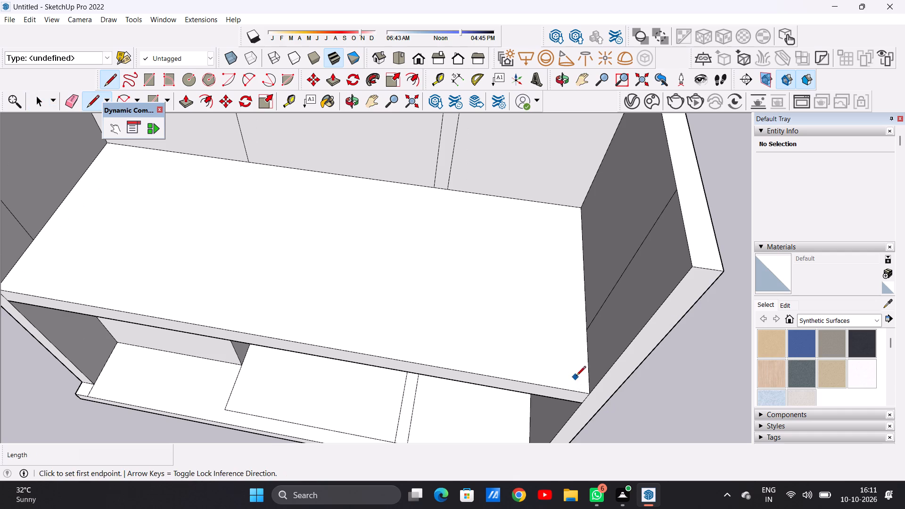
click(588, 375)
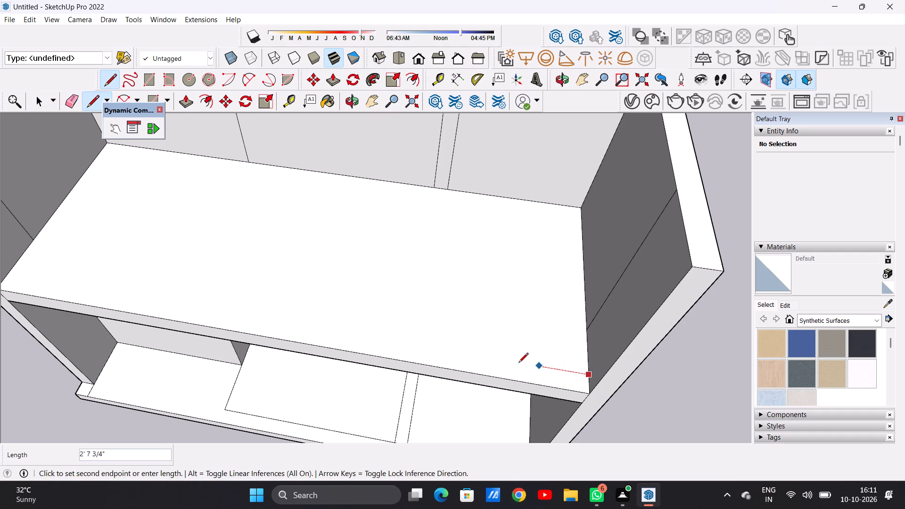
scroll(507, 353, down, 3)
scroll(242, 311, down, 2)
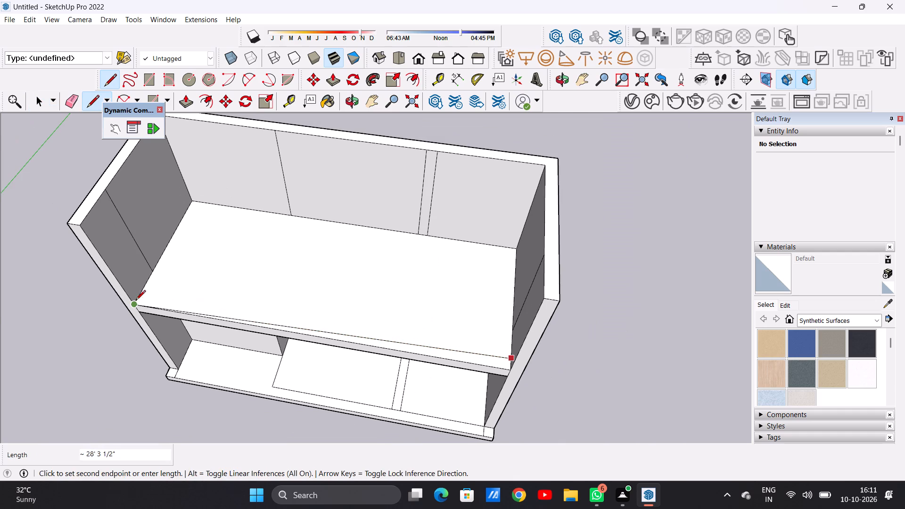
click(142, 293)
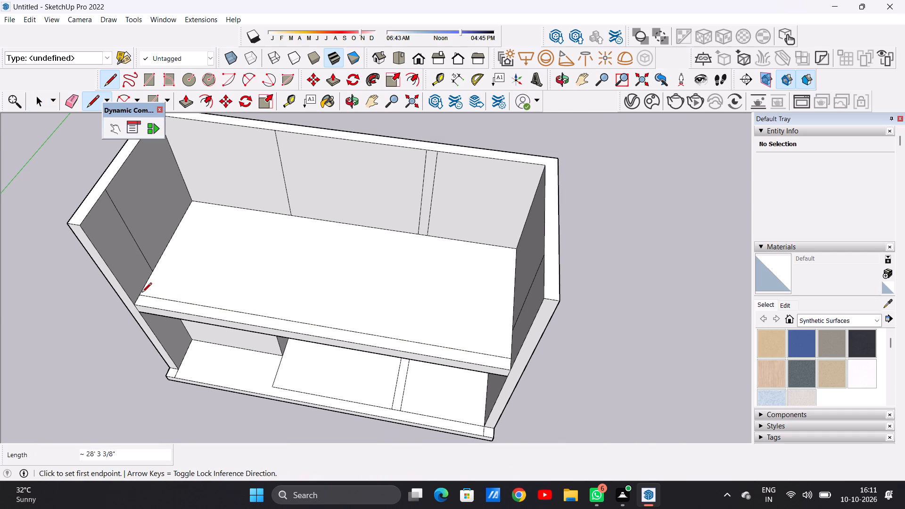
key(space)
Draw four lines about 10' 2 9/16" long from the back wall to the slab's front line, outlining two narrow partition strips.
key(l)
click(430, 238)
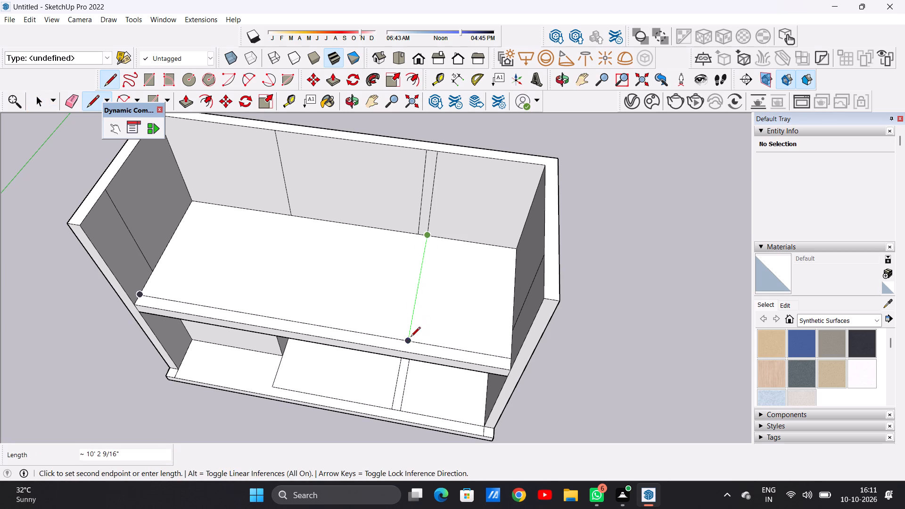
click(409, 339)
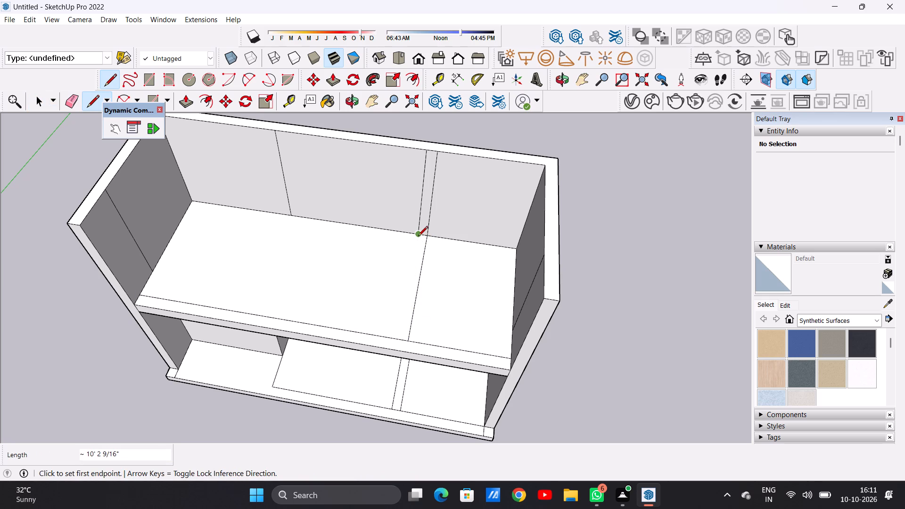
click(418, 237)
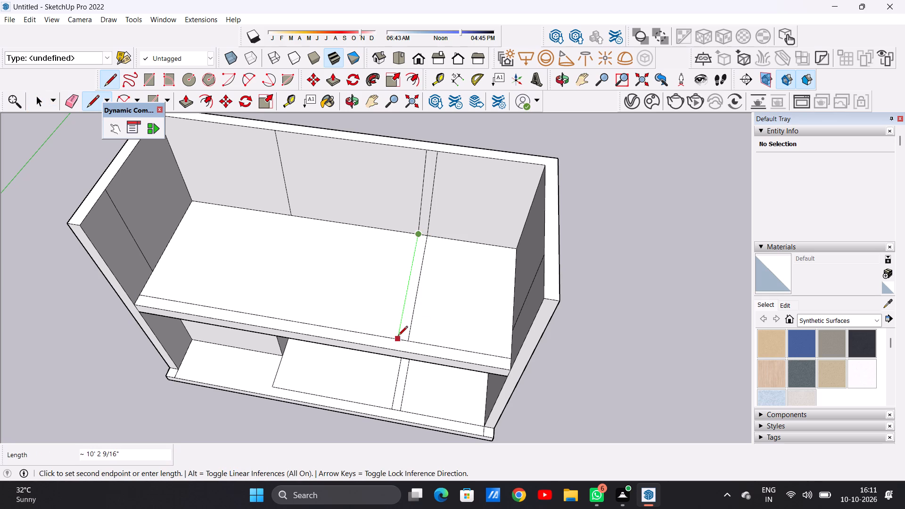
click(398, 337)
click(291, 217)
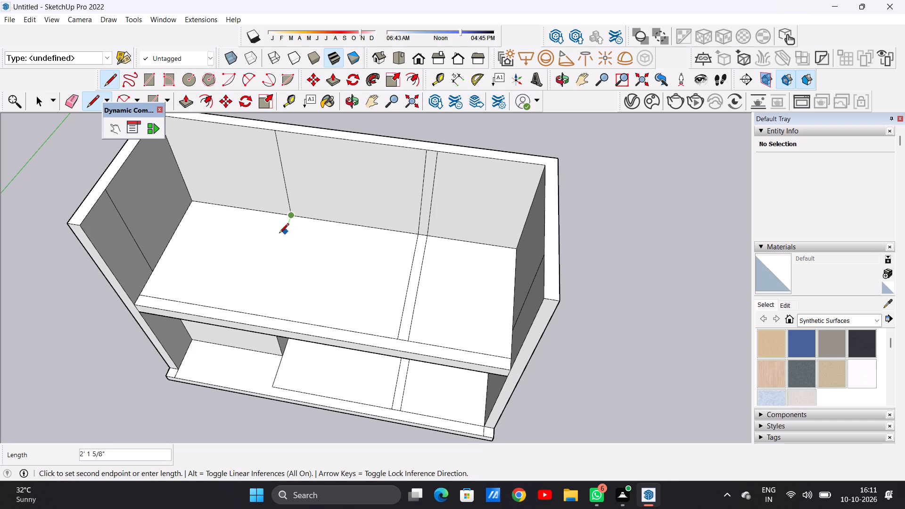
click(255, 312)
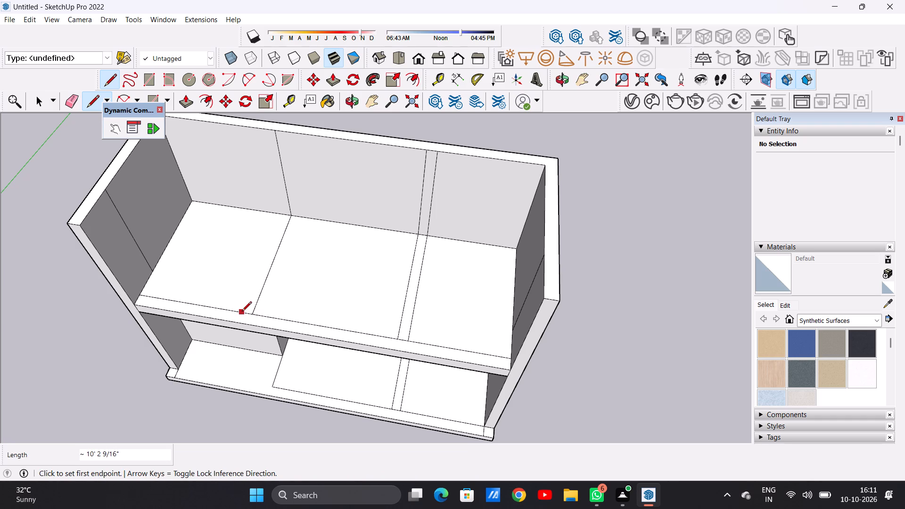
click(242, 312)
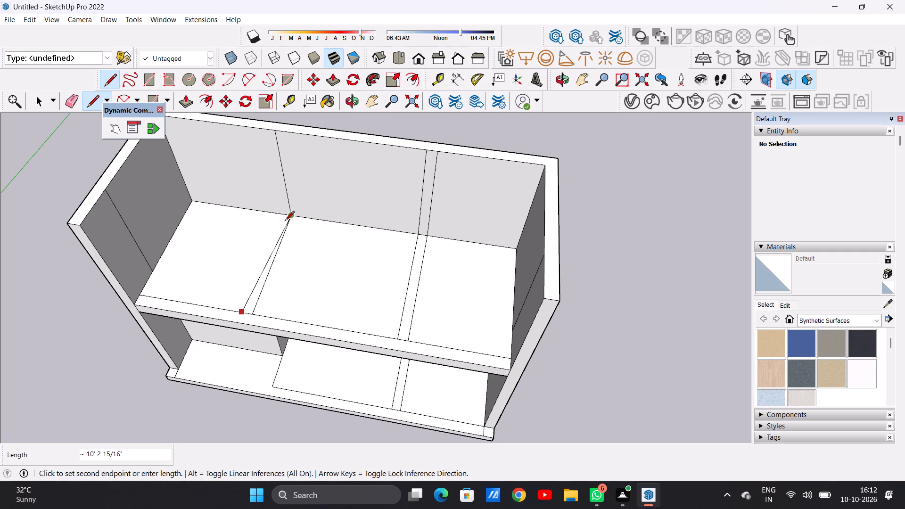
click(281, 215)
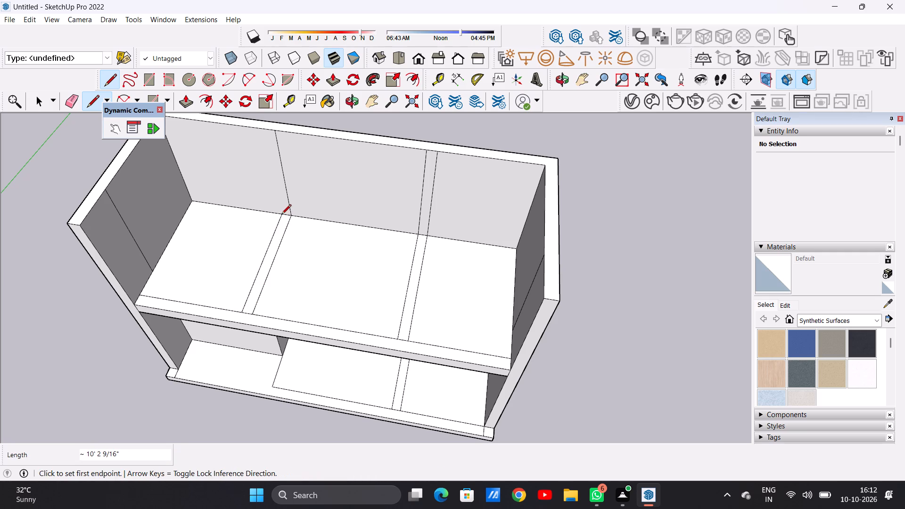
key(space)
Push/pull the left partition strip up 9' to the top of the upper storey's back wall.
scroll(428, 288, down, 9)
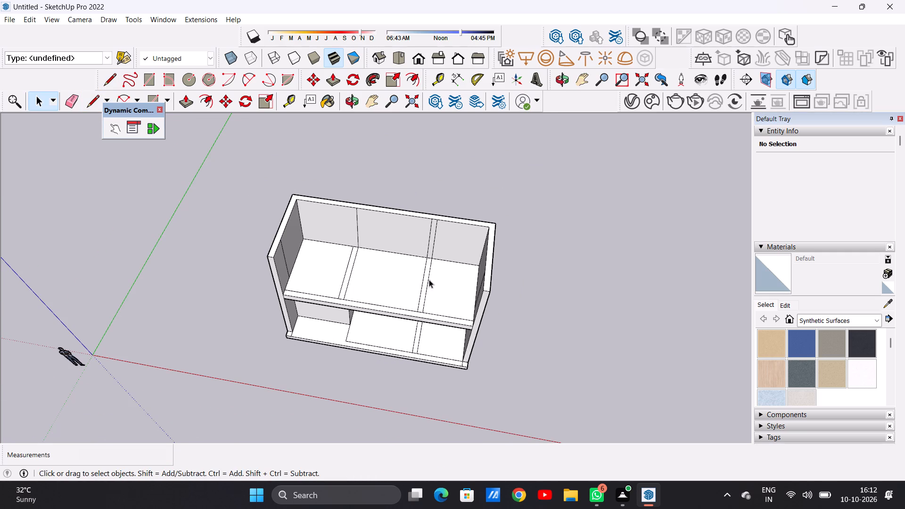
middle_drag(424, 288, 501, 245)
middle_drag(461, 265, 299, 244)
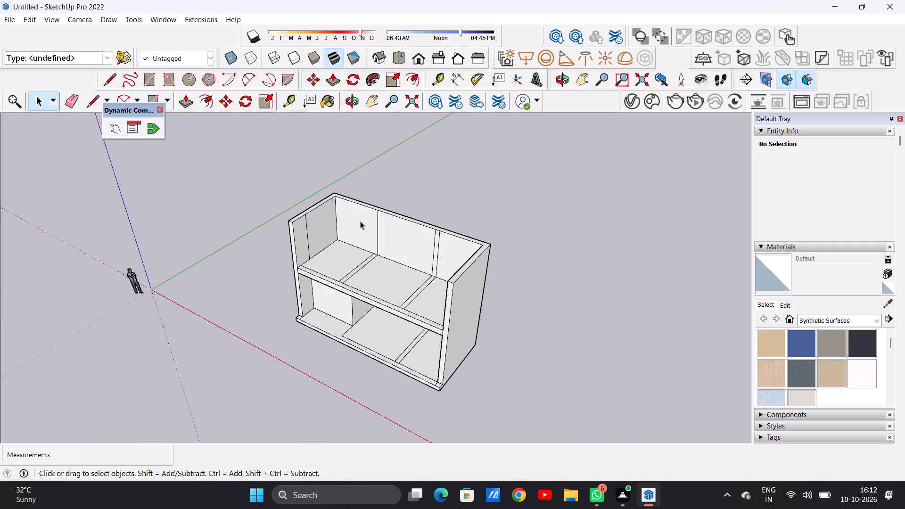
scroll(362, 221, up, 6)
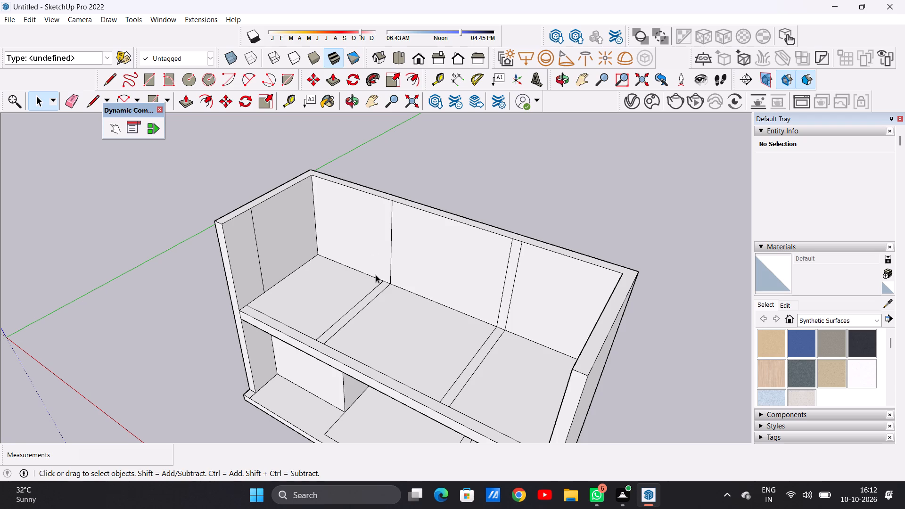
key(p)
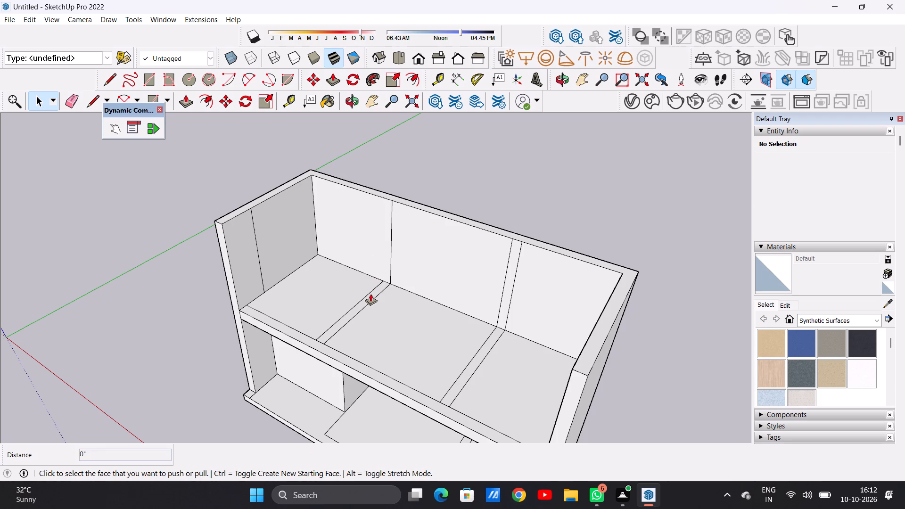
scroll(370, 293, up, 19)
click(379, 297)
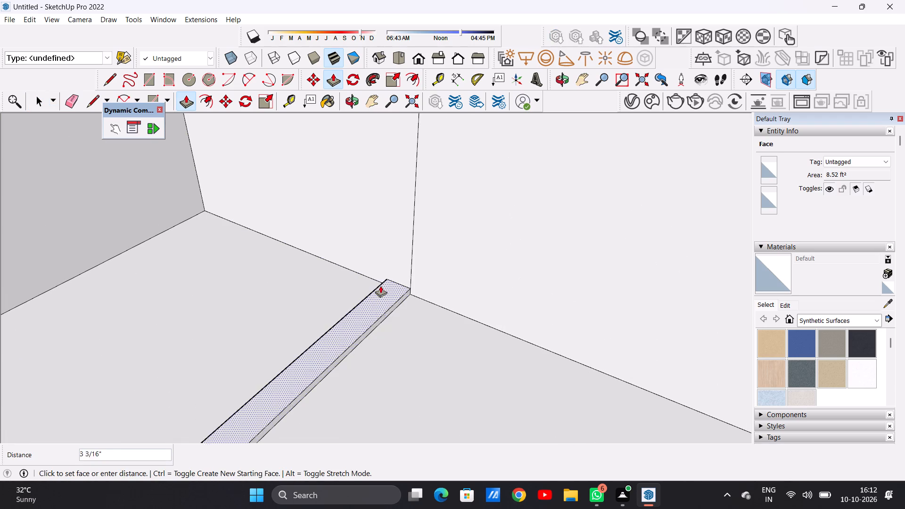
scroll(384, 265, down, 17)
scroll(386, 226, up, 6)
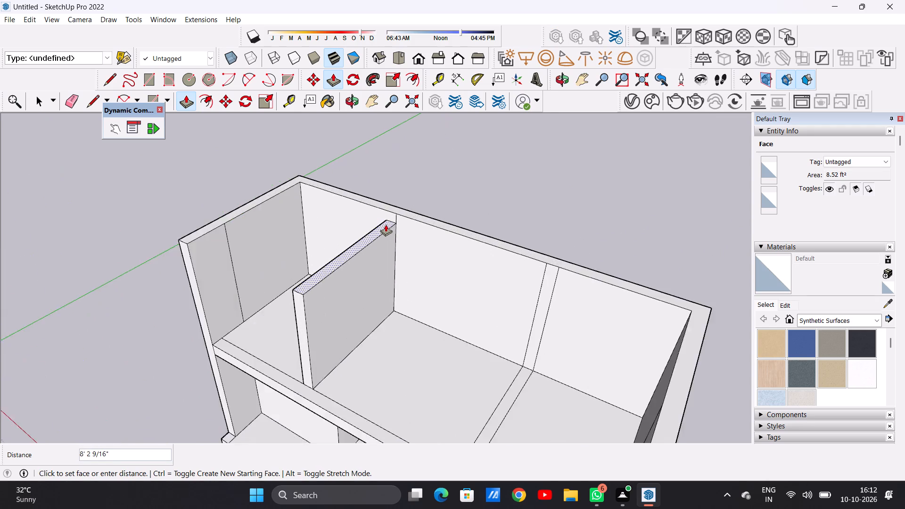
scroll(386, 224, up, 6)
click(405, 201)
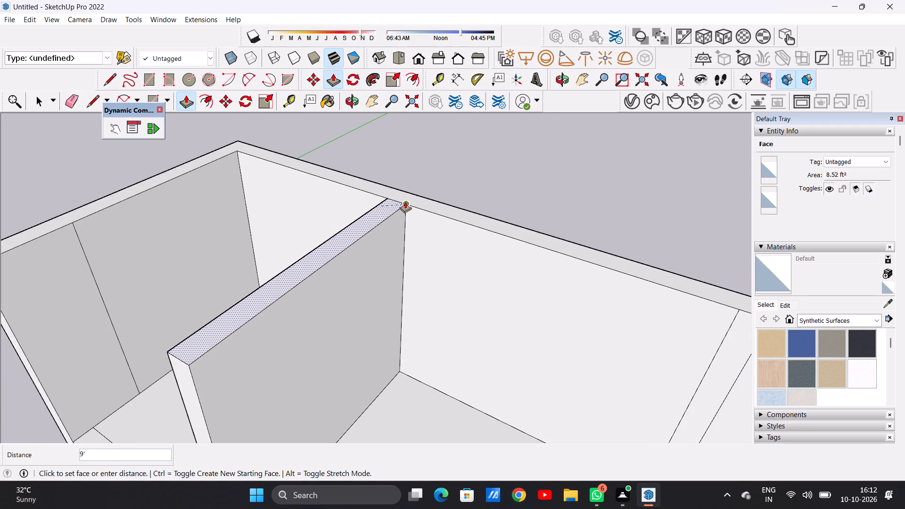
Push/pull the right partition strip up 9' to the top of the upper storey's back wall.
scroll(343, 263, down, 11)
scroll(469, 352, up, 3)
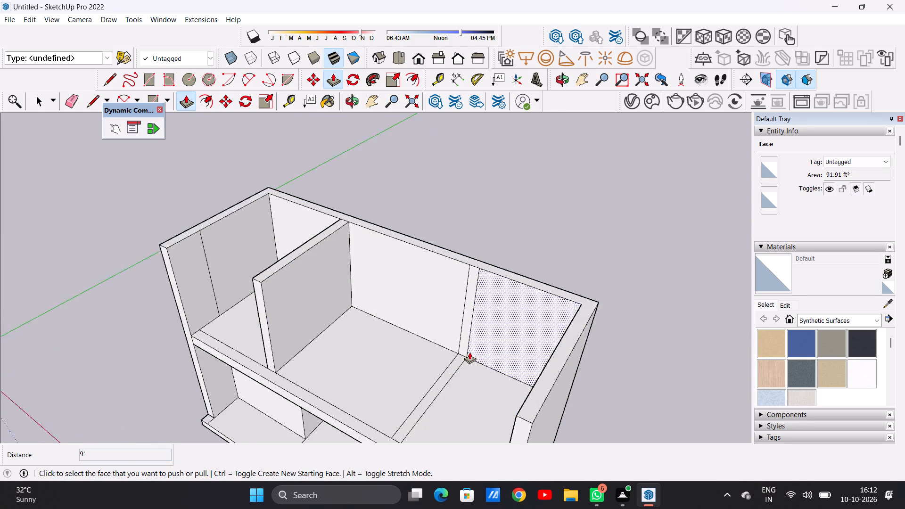
scroll(469, 352, up, 10)
click(445, 366)
scroll(440, 314, down, 8)
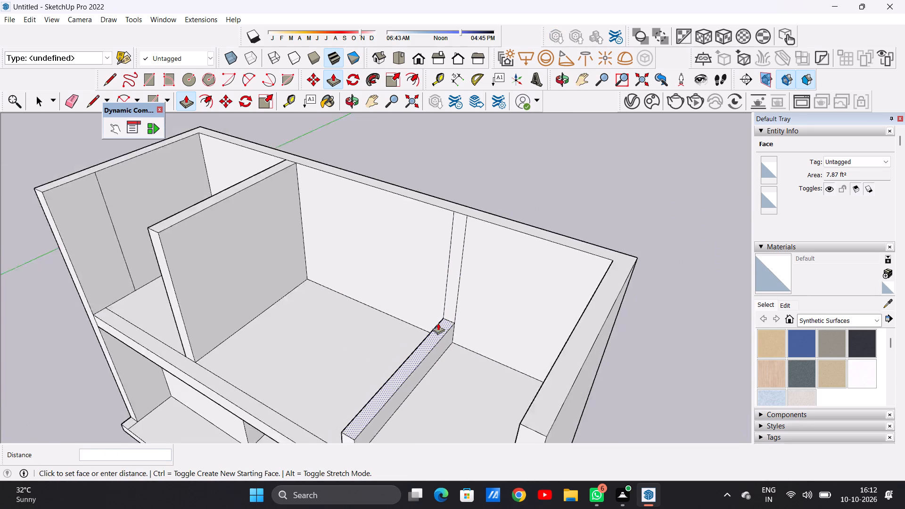
scroll(438, 323, down, 7)
scroll(451, 268, up, 12)
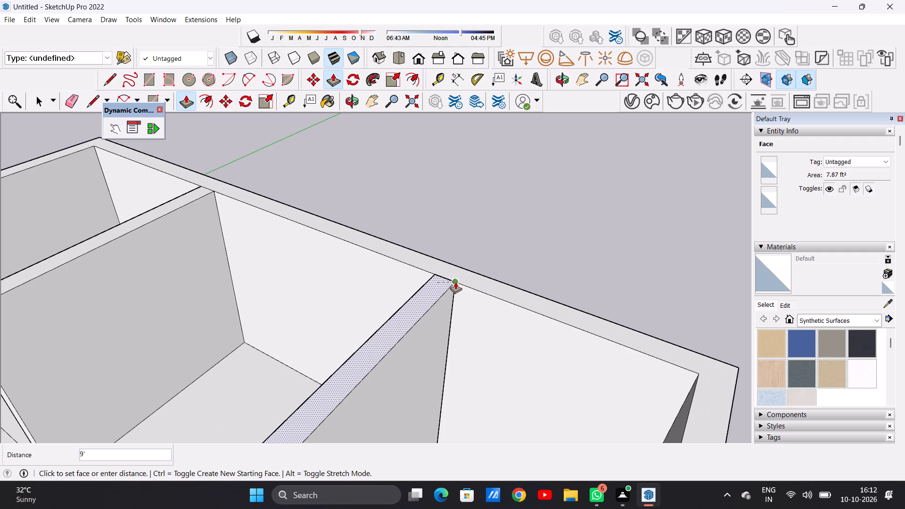
click(455, 282)
key(space)
Push/pull the back wall face of the upper storey's left bay forward about 7' 10 15/16", leaving a shallow recess.
scroll(467, 342, down, 6)
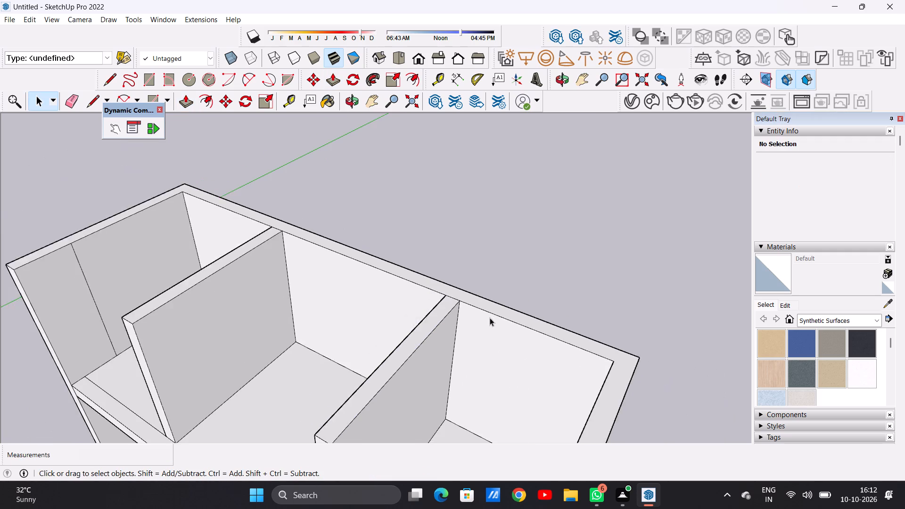
scroll(490, 318, down, 7)
middle_drag(449, 332, 527, 282)
scroll(424, 327, down, 2)
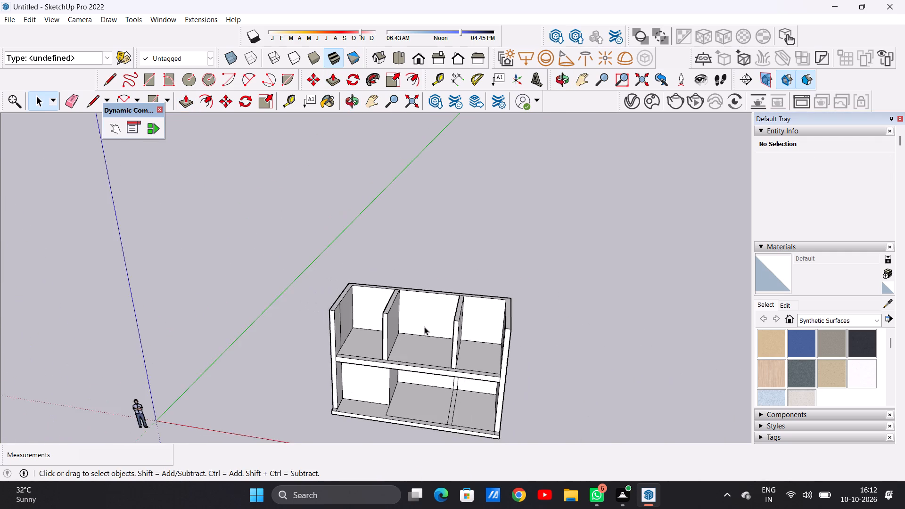
scroll(424, 327, down, 4)
middle_drag(428, 346, 406, 360)
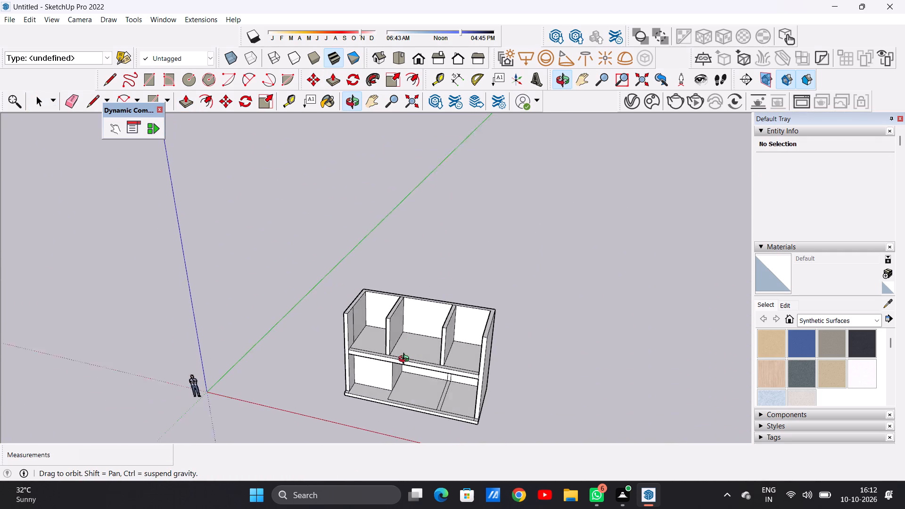
middle_drag(406, 360, 400, 378)
scroll(382, 308, up, 6)
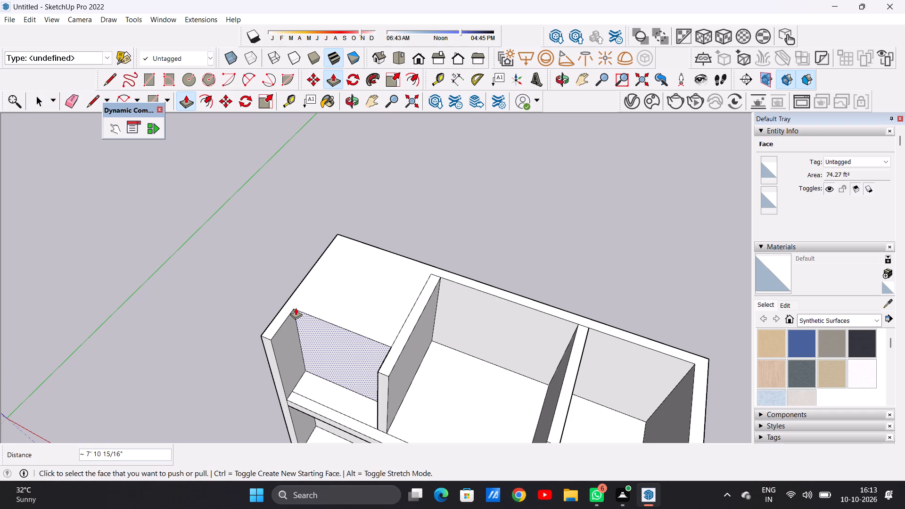
key(space)
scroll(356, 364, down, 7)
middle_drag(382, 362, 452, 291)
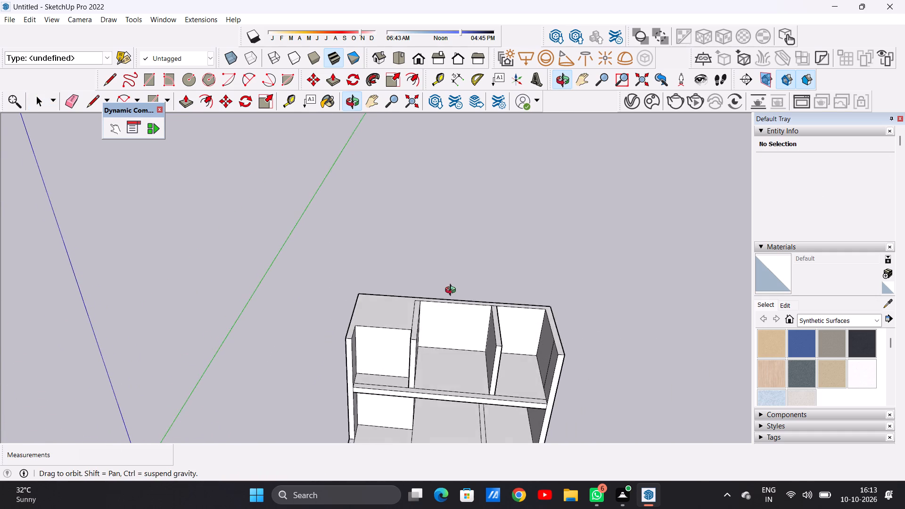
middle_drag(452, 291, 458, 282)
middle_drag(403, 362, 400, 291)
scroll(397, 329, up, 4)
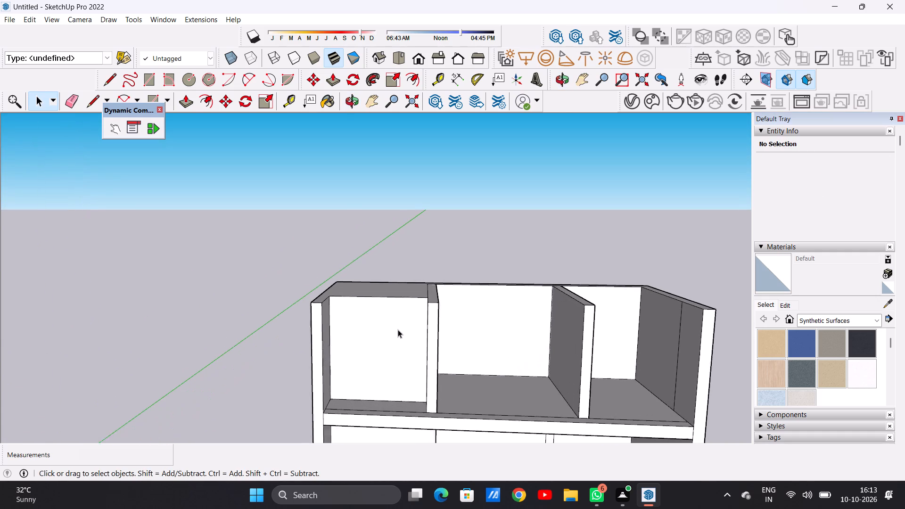
Examine the upper storey's recessed left bay from several angles and in the top and front views.
scroll(398, 329, up, 2)
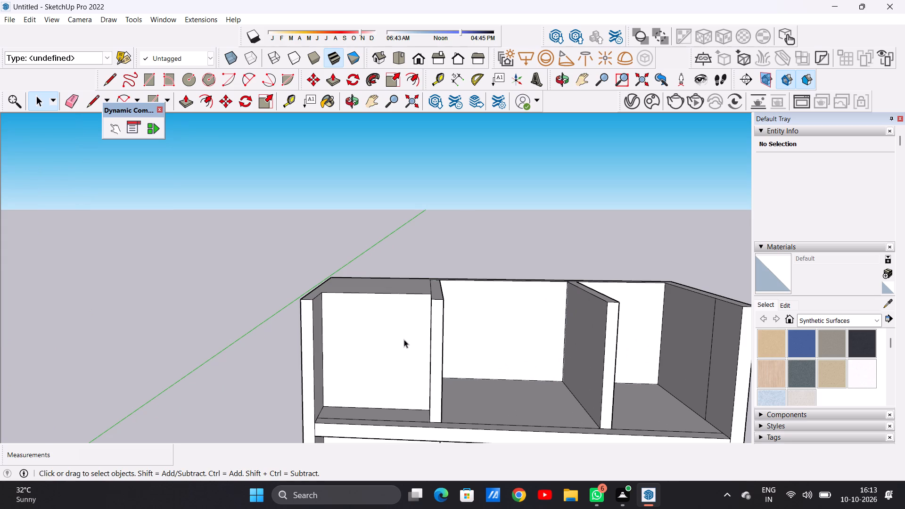
scroll(404, 339, up, 3)
scroll(399, 339, down, 20)
scroll(399, 339, down, 11)
middle_drag(429, 338, 421, 342)
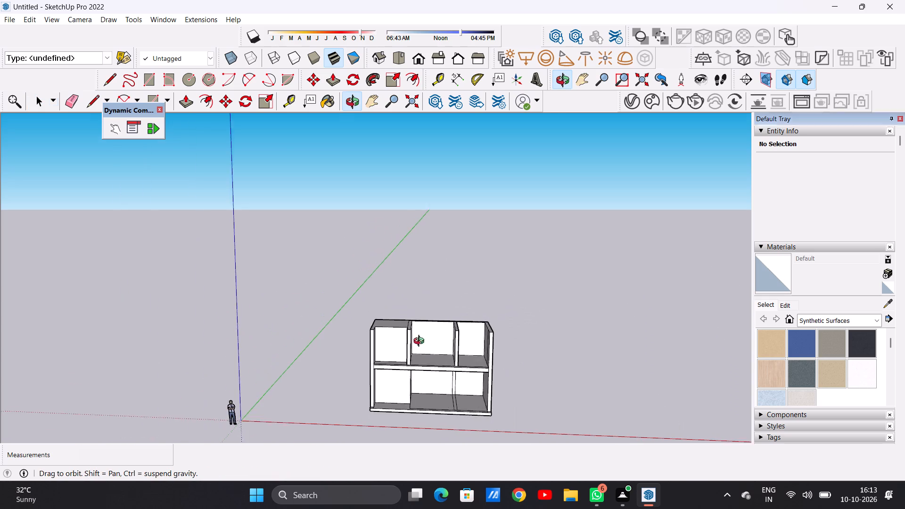
middle_drag(421, 342, 369, 403)
scroll(387, 331, up, 13)
middle_drag(392, 361, 409, 355)
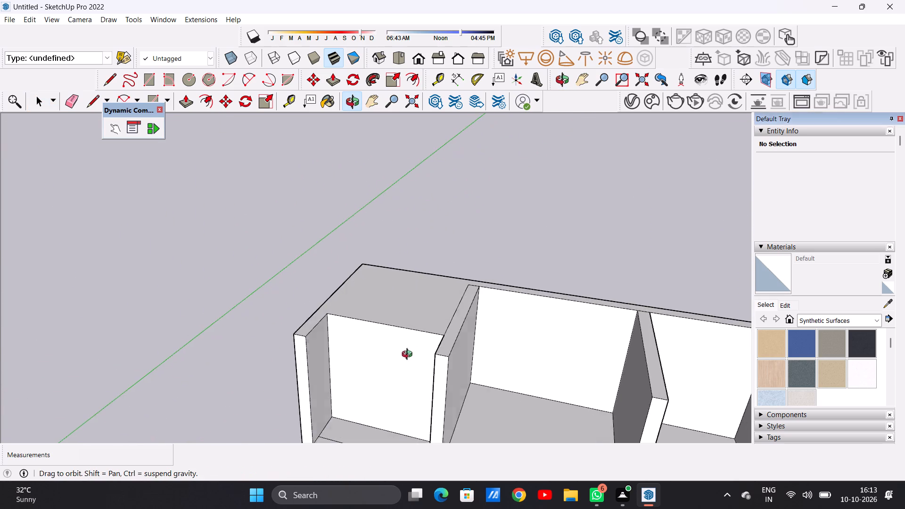
middle_drag(409, 355, 455, 307)
scroll(448, 323, up, 1)
scroll(413, 380, down, 8)
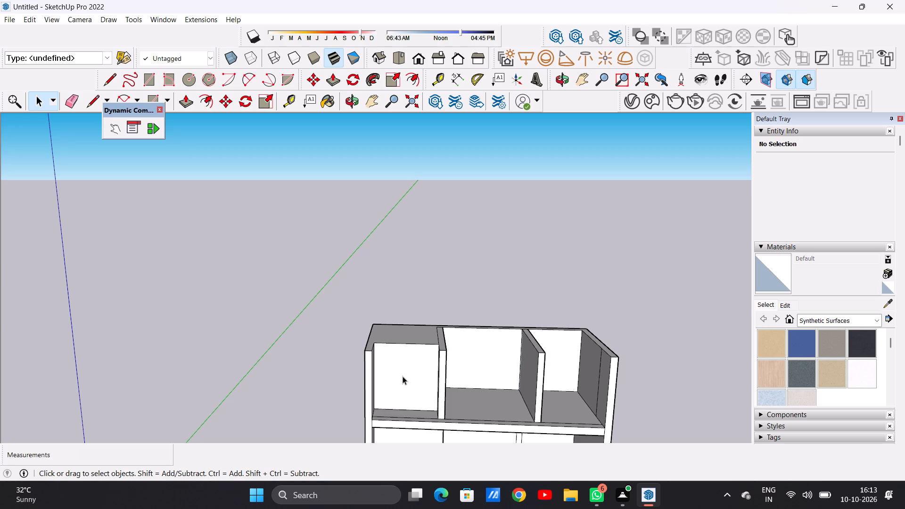
middle_drag(411, 387, 406, 356)
scroll(412, 350, down, 1)
scroll(420, 375, up, 1)
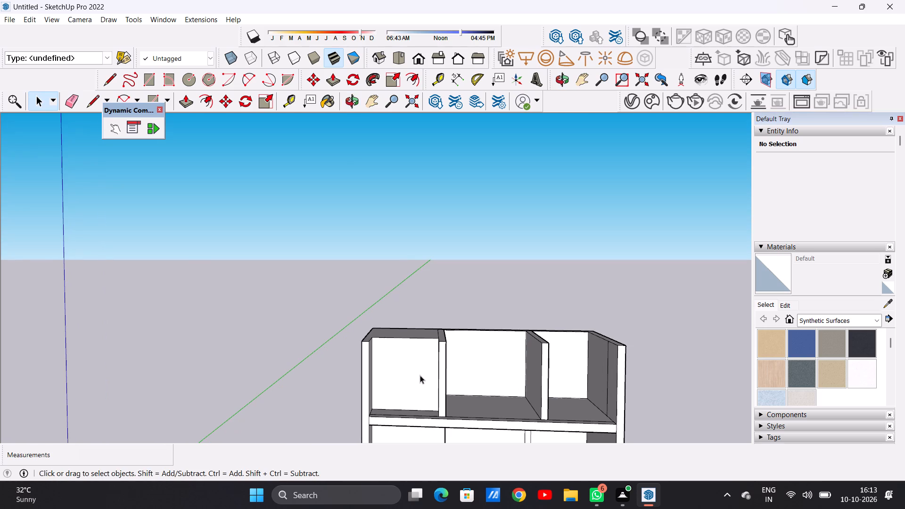
click(400, 54)
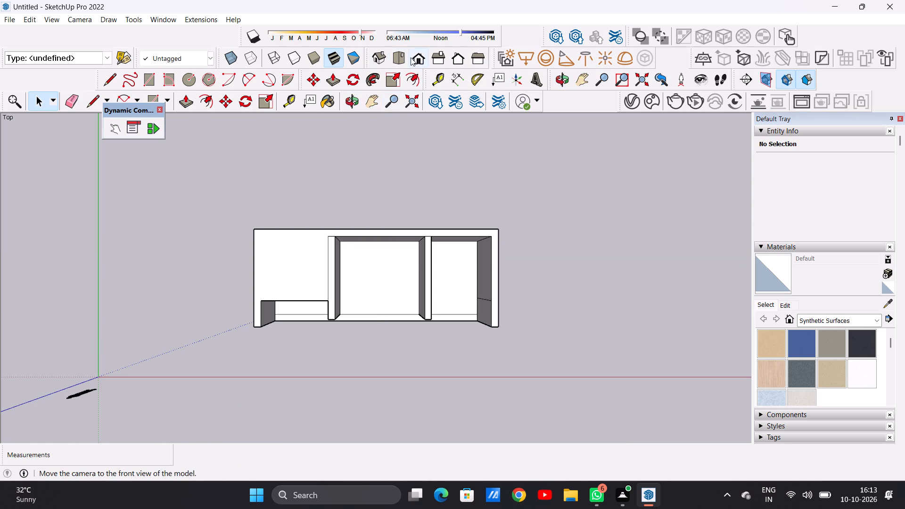
click(415, 54)
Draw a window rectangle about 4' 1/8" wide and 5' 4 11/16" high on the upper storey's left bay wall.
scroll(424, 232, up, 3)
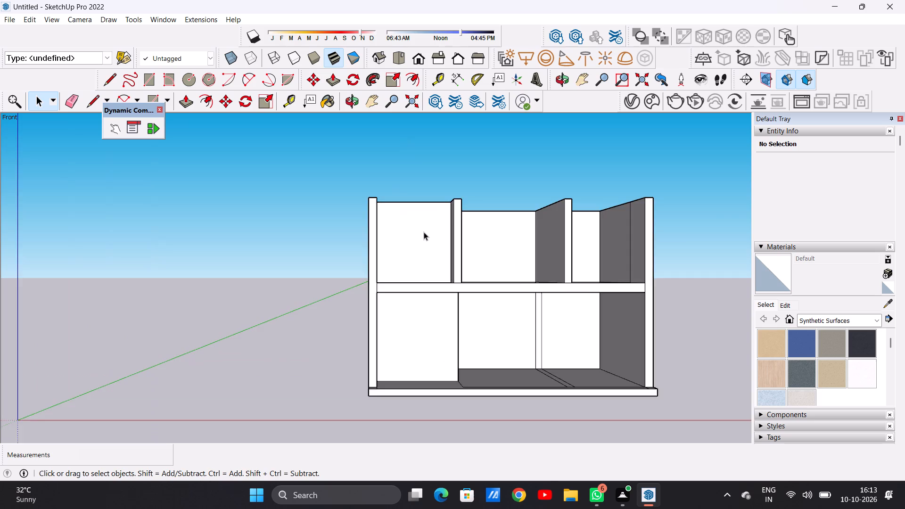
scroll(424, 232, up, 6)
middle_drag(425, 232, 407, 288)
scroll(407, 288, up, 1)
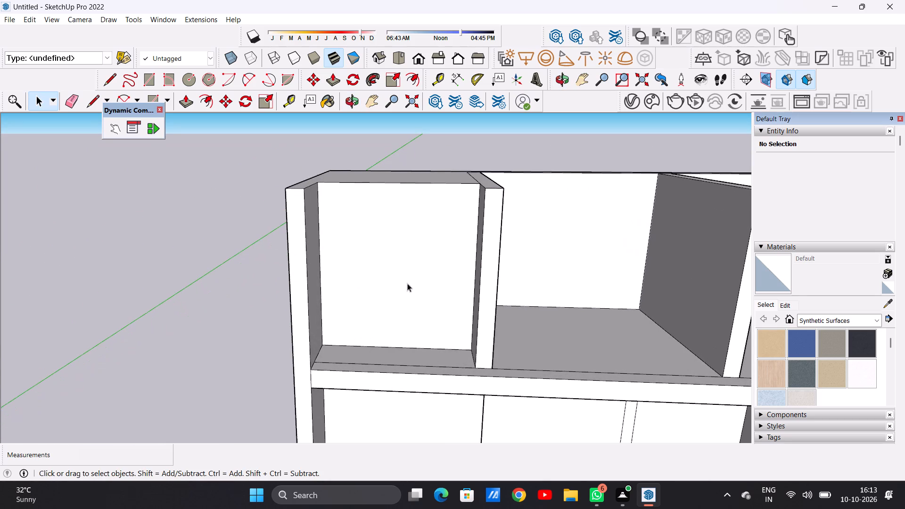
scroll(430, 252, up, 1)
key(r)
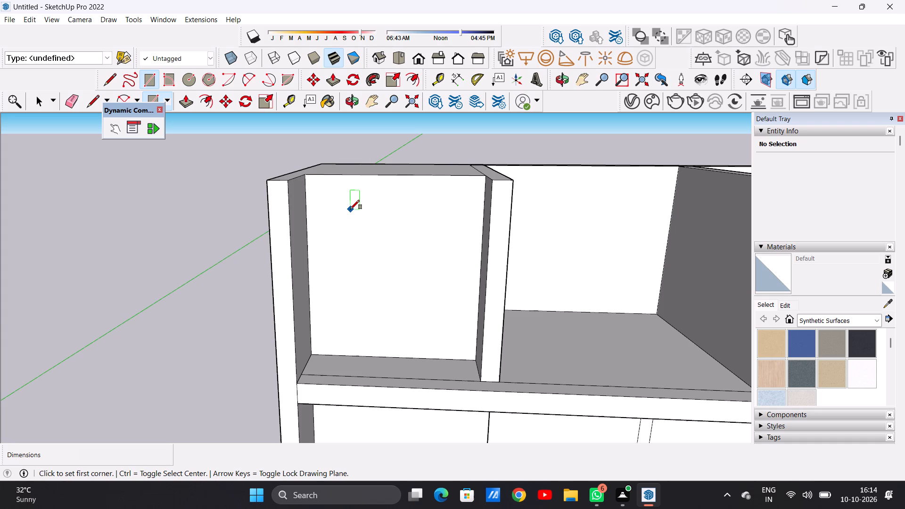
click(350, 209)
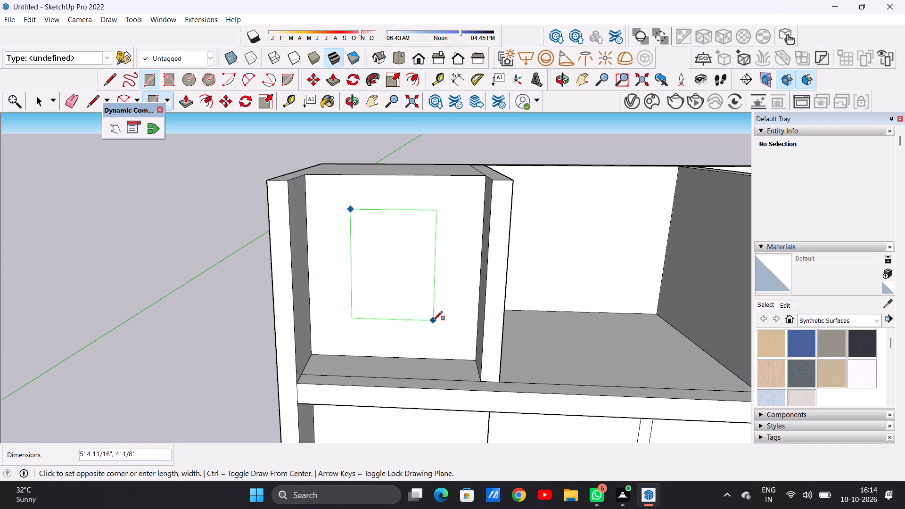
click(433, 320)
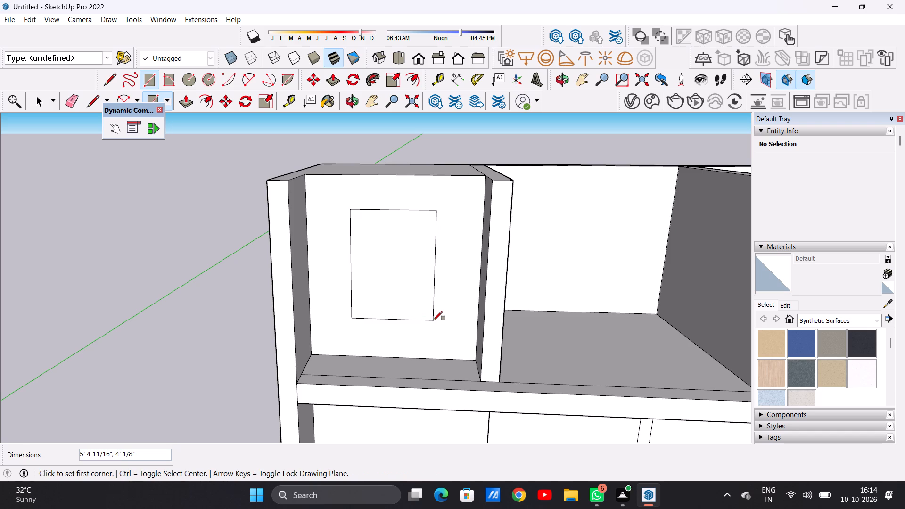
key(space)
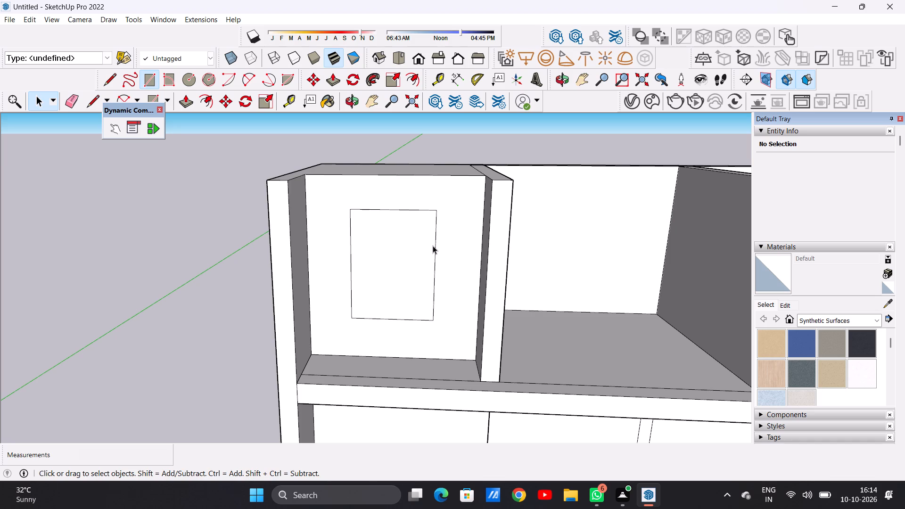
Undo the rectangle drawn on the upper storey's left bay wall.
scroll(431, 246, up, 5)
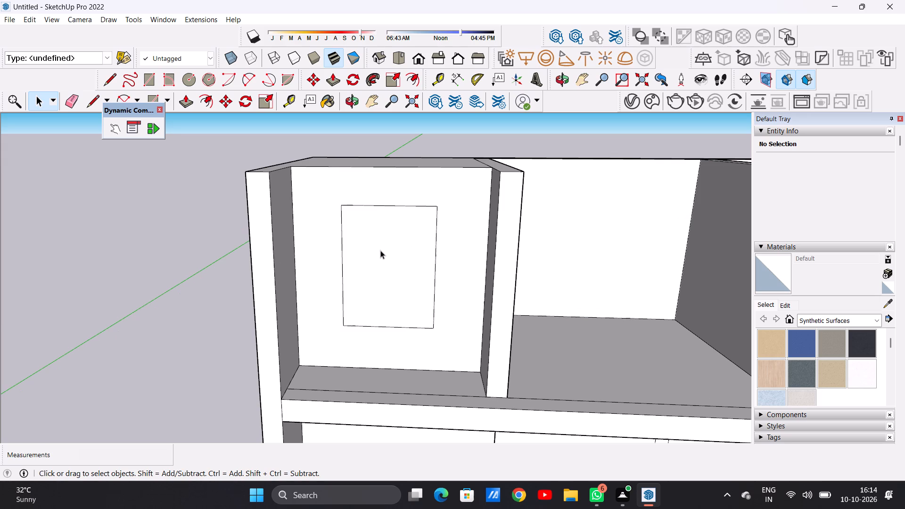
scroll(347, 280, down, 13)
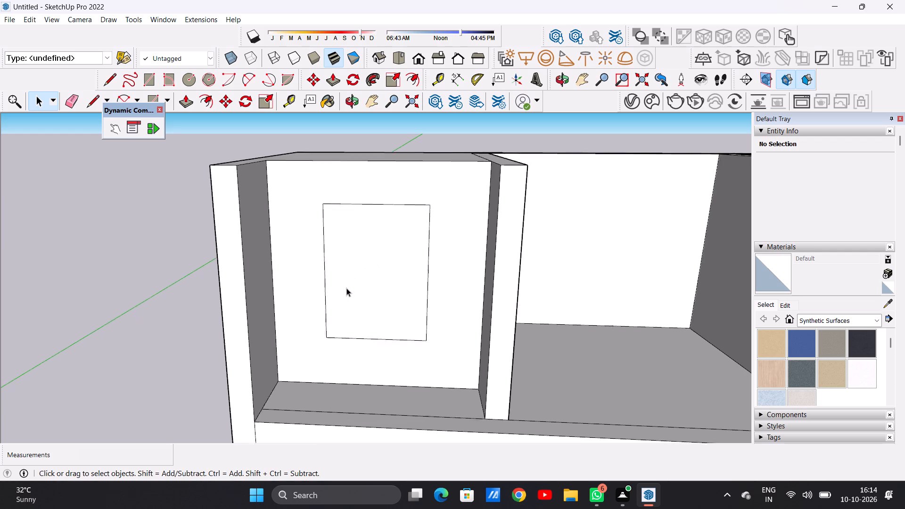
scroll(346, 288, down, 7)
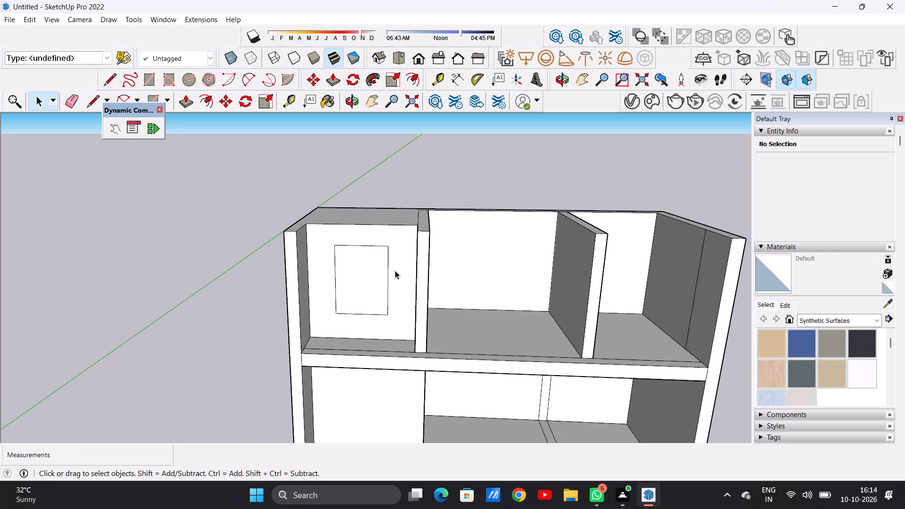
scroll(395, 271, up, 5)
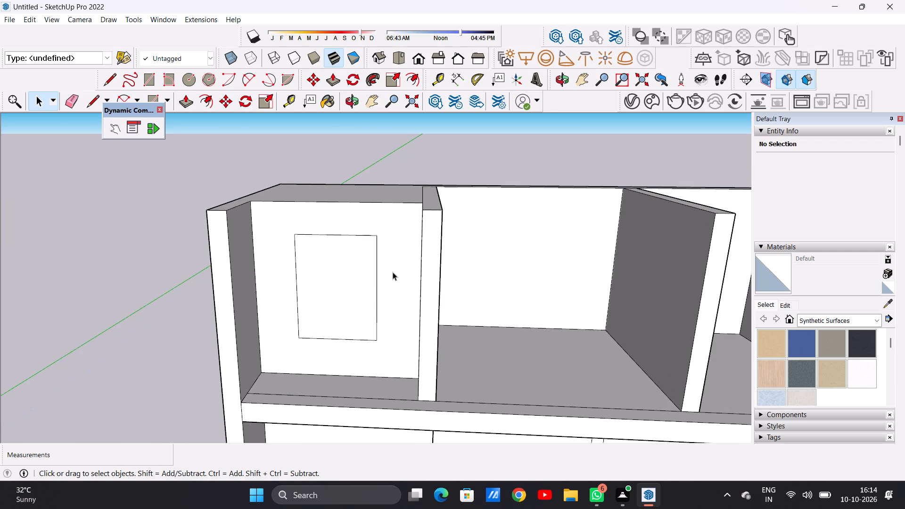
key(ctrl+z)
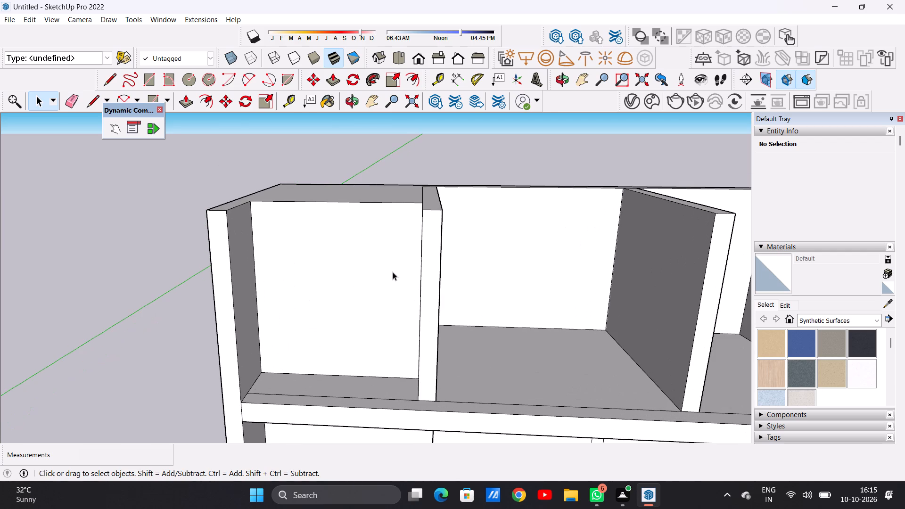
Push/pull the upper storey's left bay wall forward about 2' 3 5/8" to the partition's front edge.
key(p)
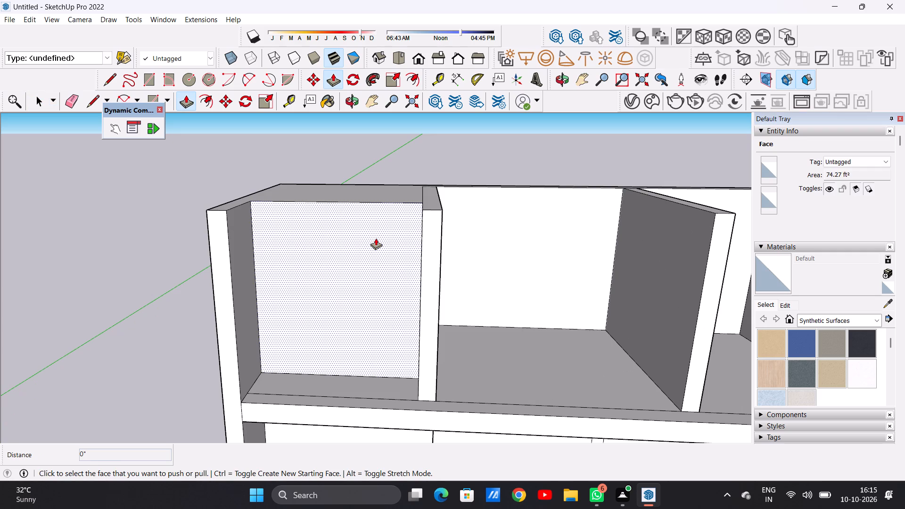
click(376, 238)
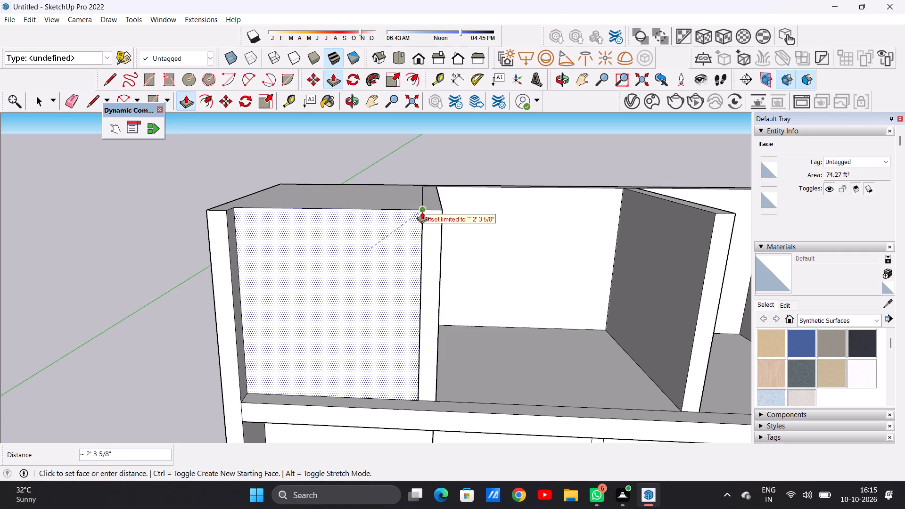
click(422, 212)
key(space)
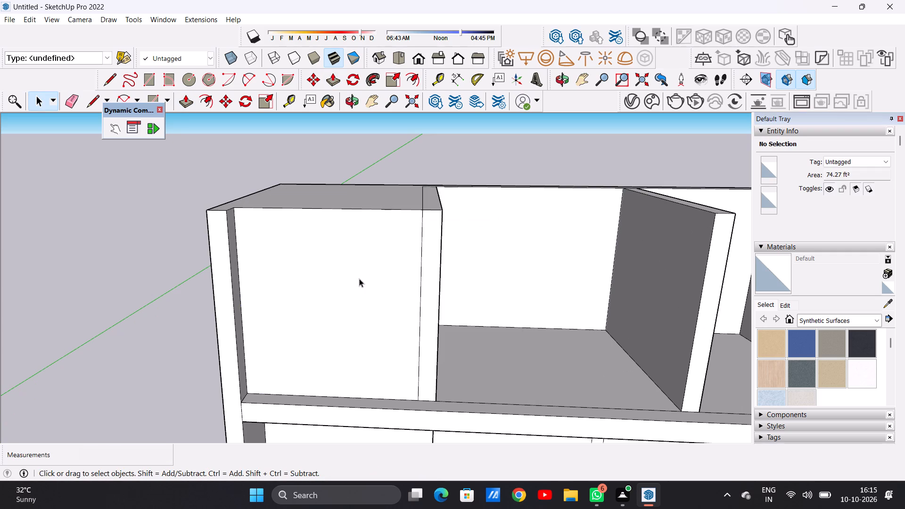
Examine the upper storey's left bay against the rest of the facade in top, front and perspective views.
scroll(362, 285, down, 2)
middle_drag(366, 318, 357, 268)
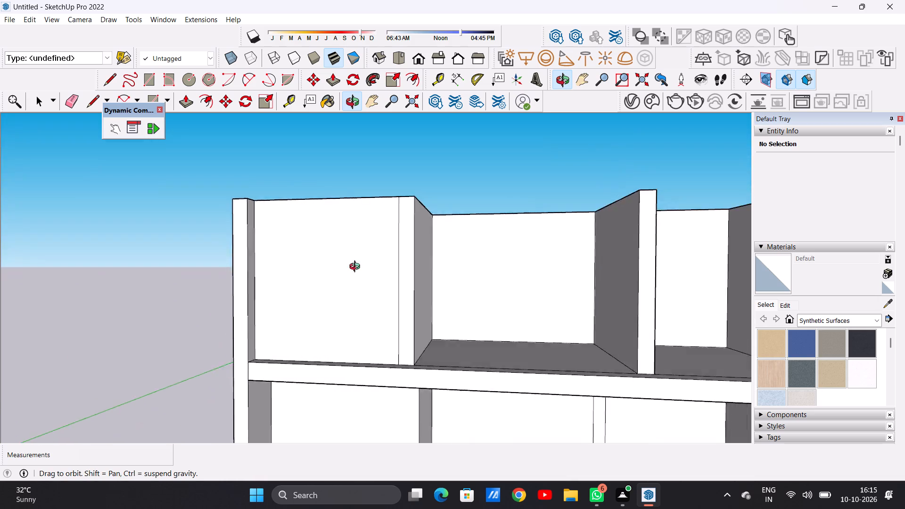
middle_drag(357, 268, 373, 273)
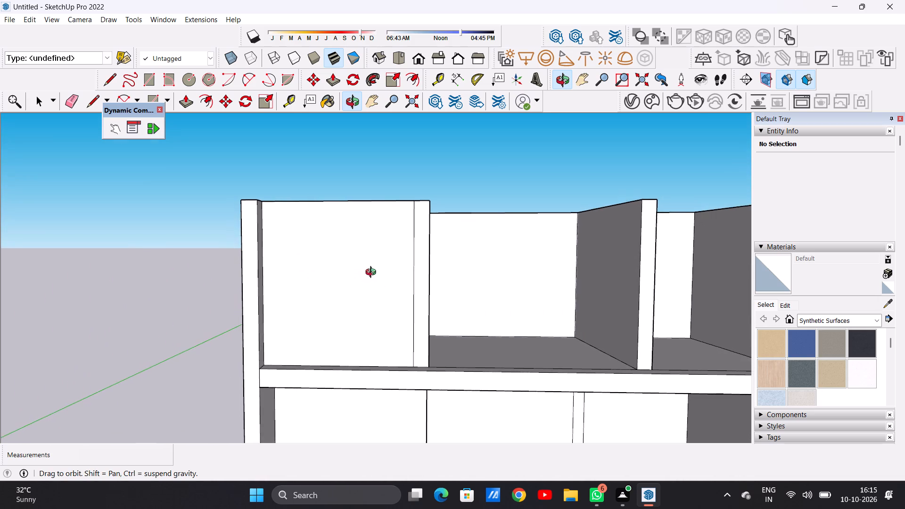
middle_drag(373, 273, 355, 270)
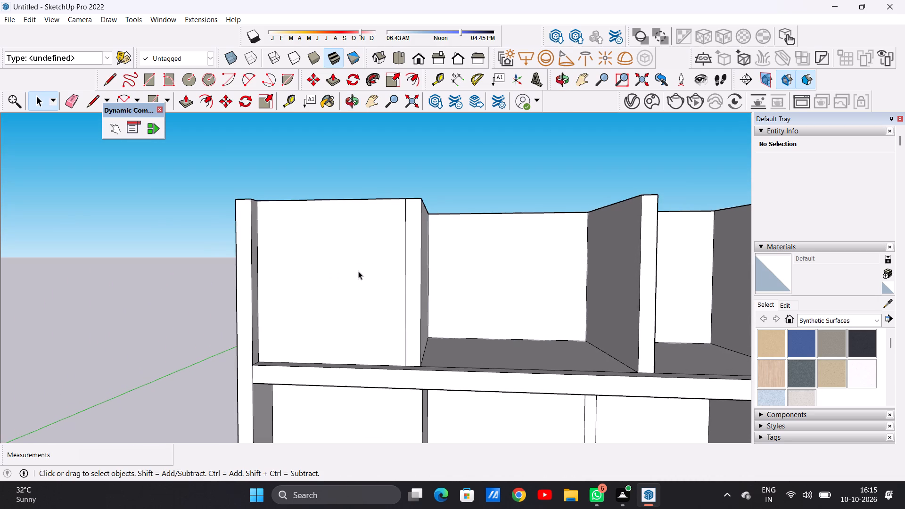
scroll(372, 280, up, 1)
click(402, 51)
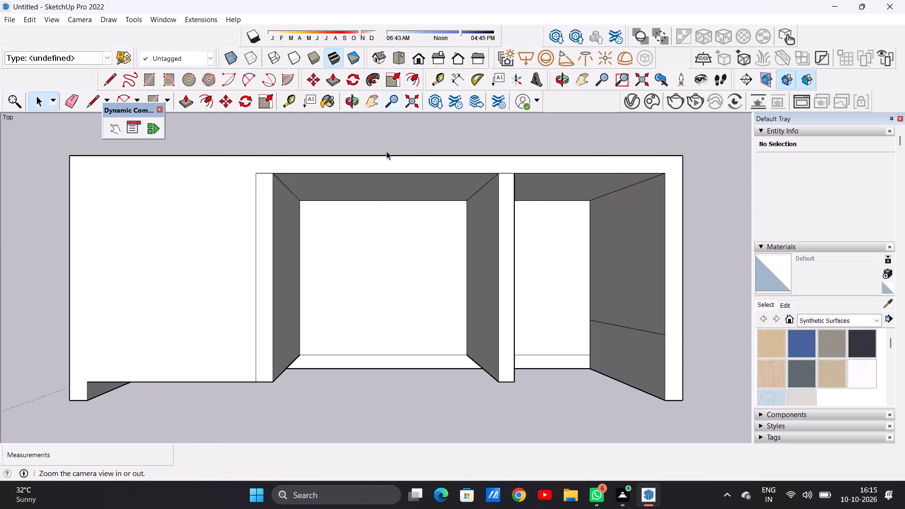
click(420, 59)
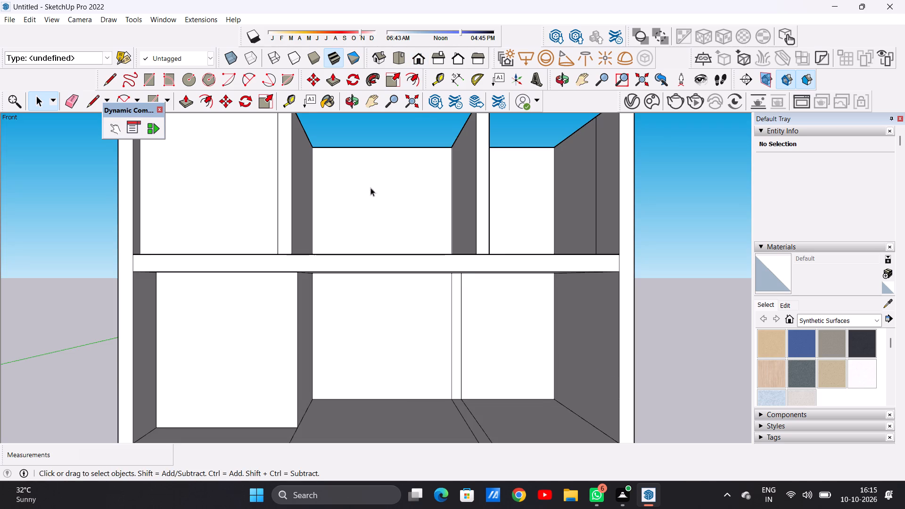
scroll(360, 249, down, 3)
scroll(360, 265, up, 1)
scroll(360, 265, down, 4)
scroll(269, 172, up, 5)
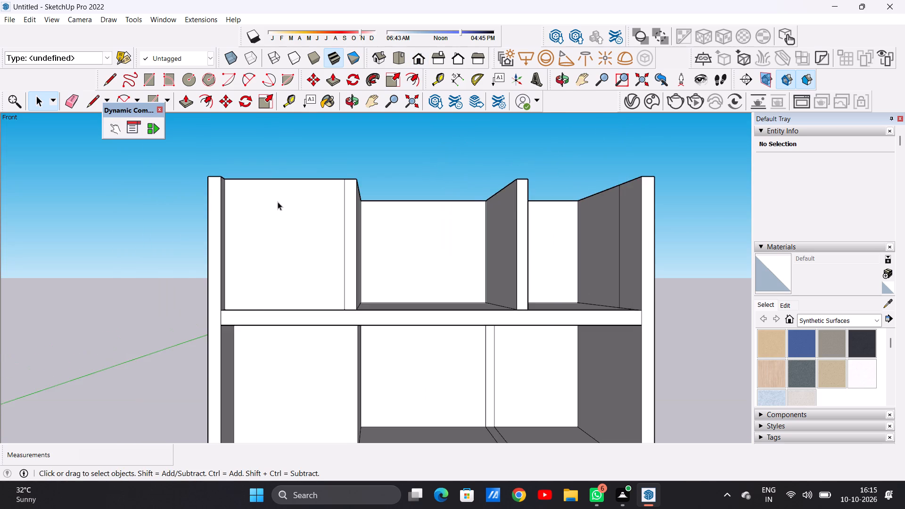
middle_drag(282, 211, 287, 249)
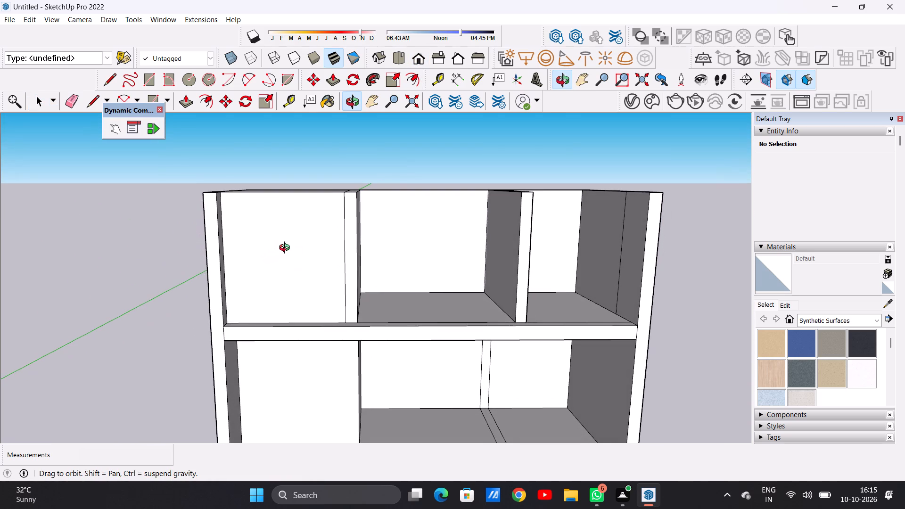
middle_drag(287, 249, 287, 242)
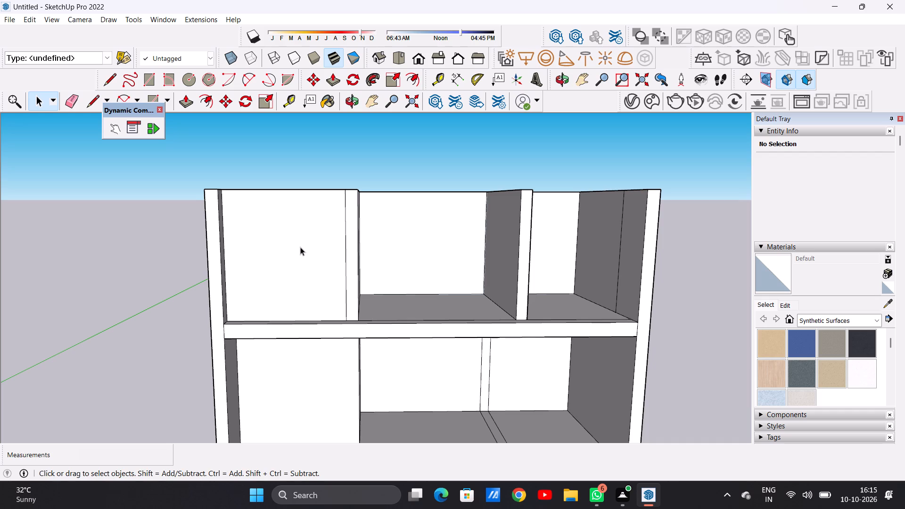
scroll(297, 261, down, 10)
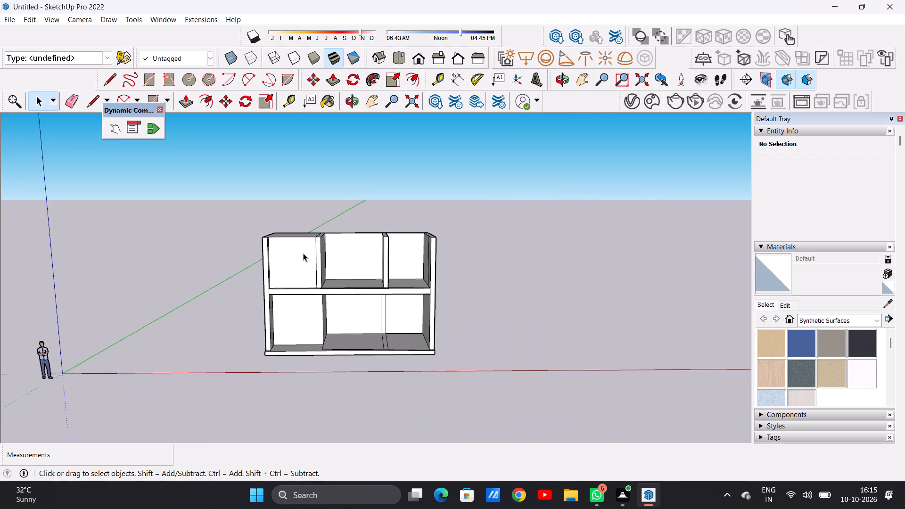
scroll(309, 233, up, 7)
middle_drag(293, 263, 294, 250)
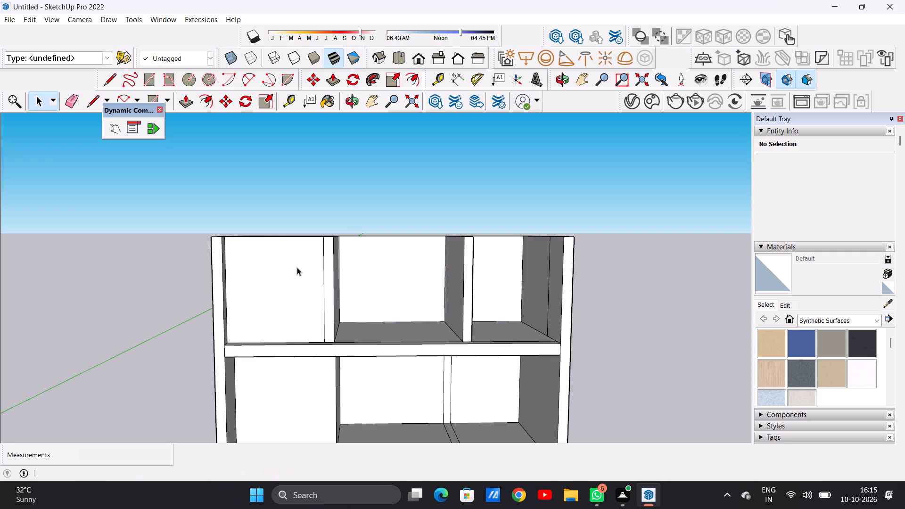
scroll(297, 279, down, 3)
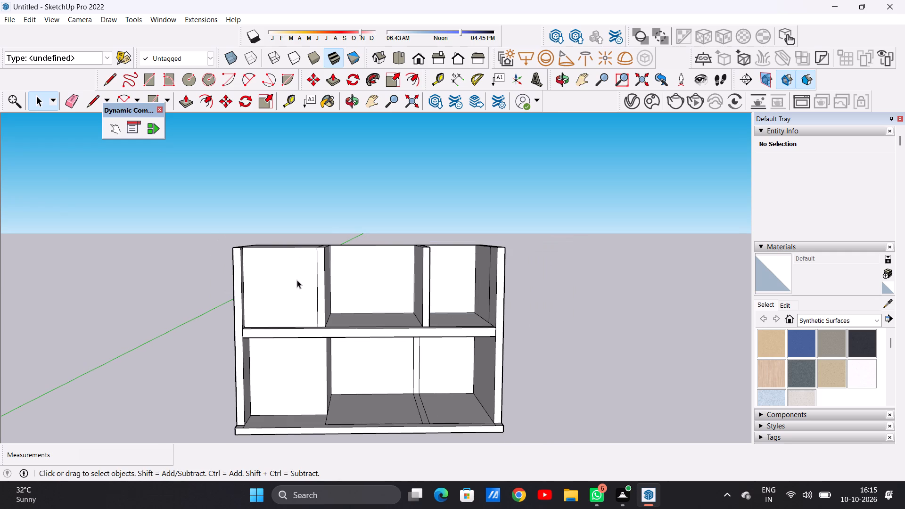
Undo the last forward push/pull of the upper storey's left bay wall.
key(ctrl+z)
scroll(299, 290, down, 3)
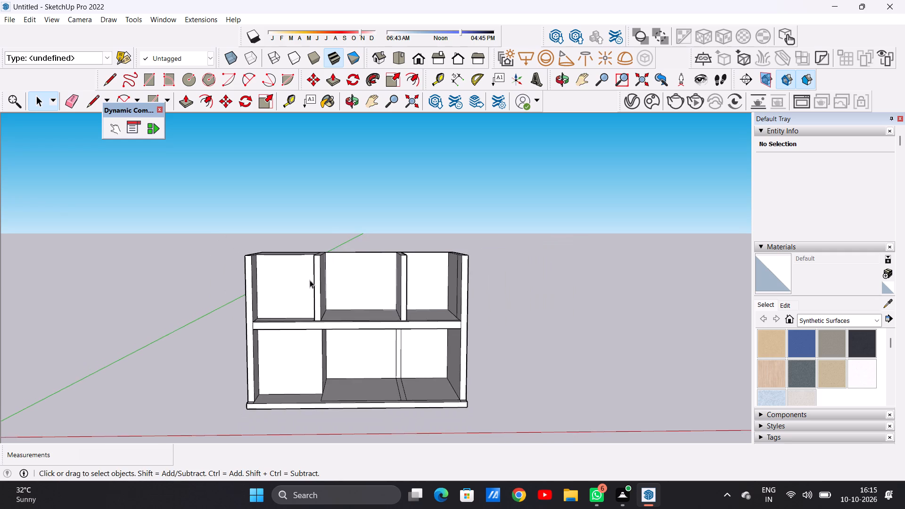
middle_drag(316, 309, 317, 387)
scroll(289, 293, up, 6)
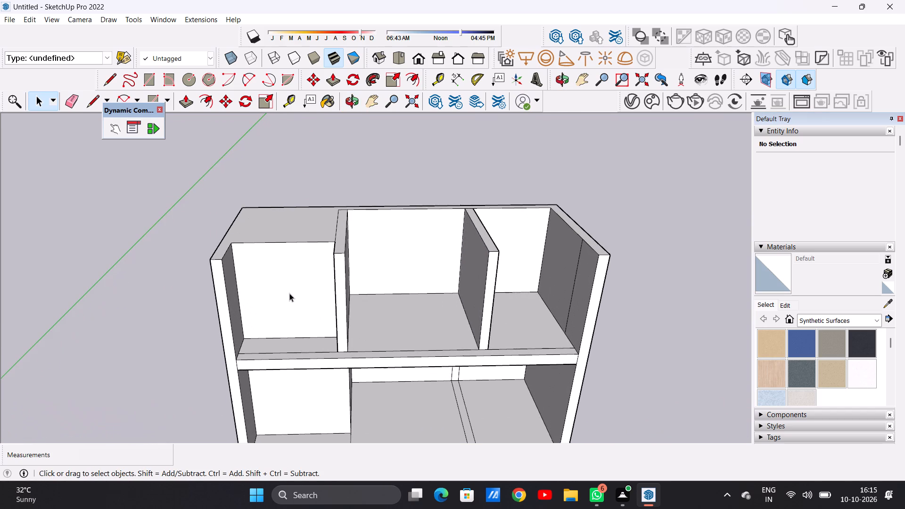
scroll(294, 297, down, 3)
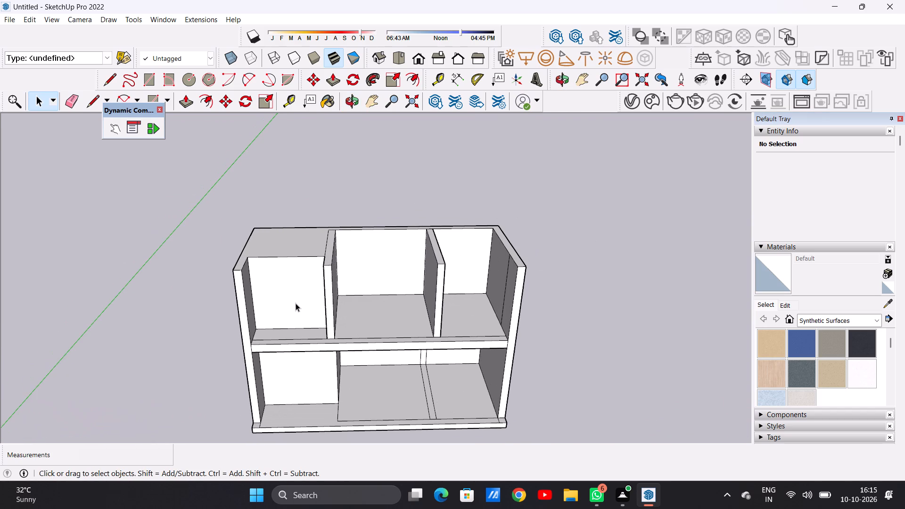
Draw a window rectangle about 5' 4" by 5' 15/16" on the upper storey's left bay wall.
middle_drag(320, 304, 305, 246)
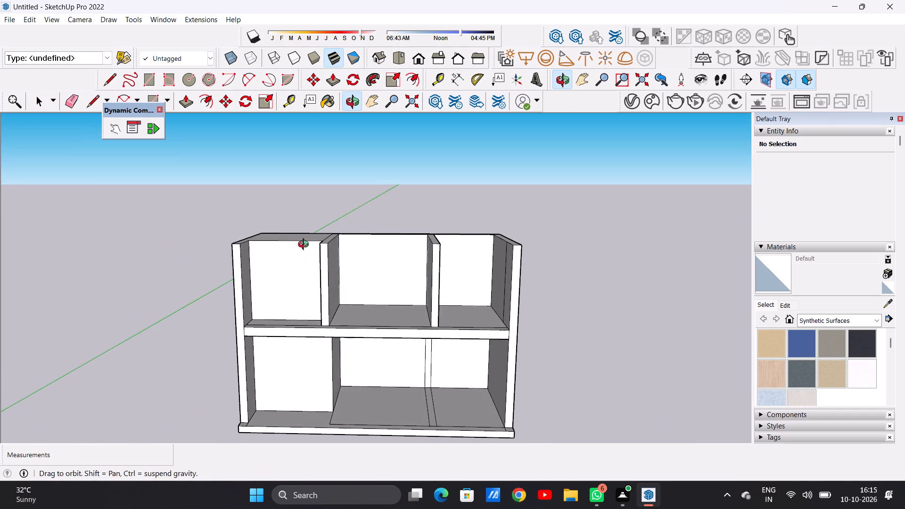
middle_drag(305, 246, 321, 312)
scroll(330, 317, down, 2)
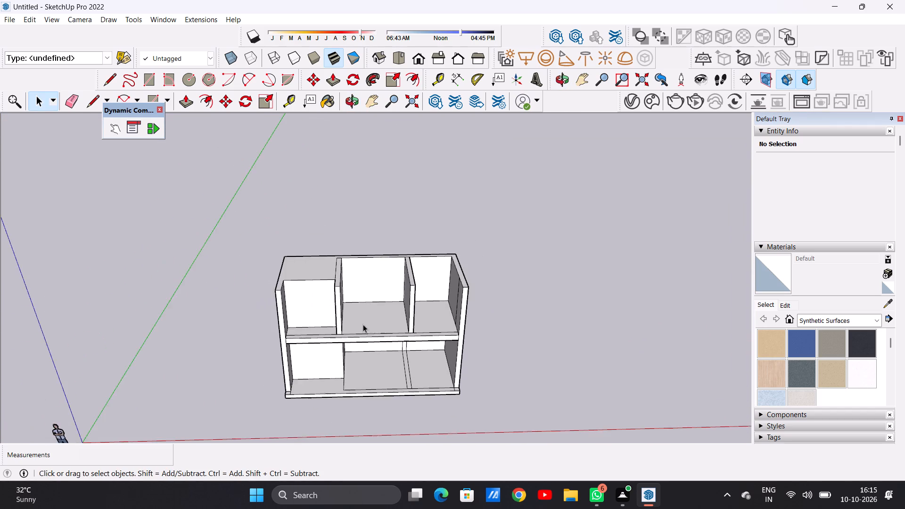
scroll(363, 324, down, 4)
middle_drag(381, 336, 383, 263)
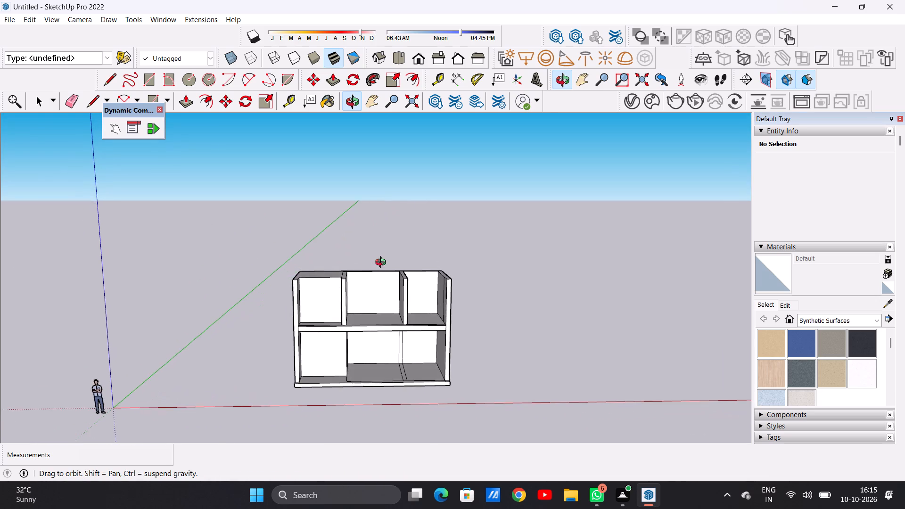
middle_drag(383, 263, 399, 259)
middle_drag(384, 320, 369, 281)
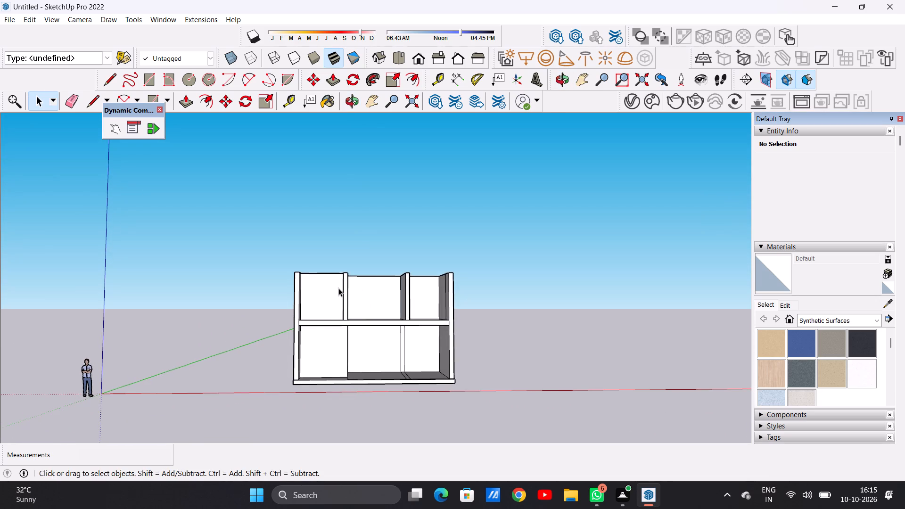
scroll(327, 283, up, 3)
scroll(327, 282, down, 2)
scroll(327, 282, up, 10)
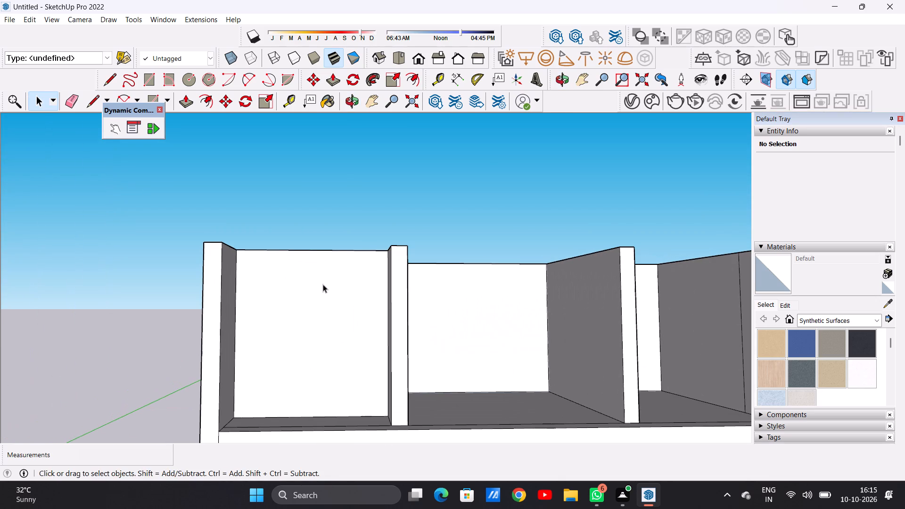
key(r)
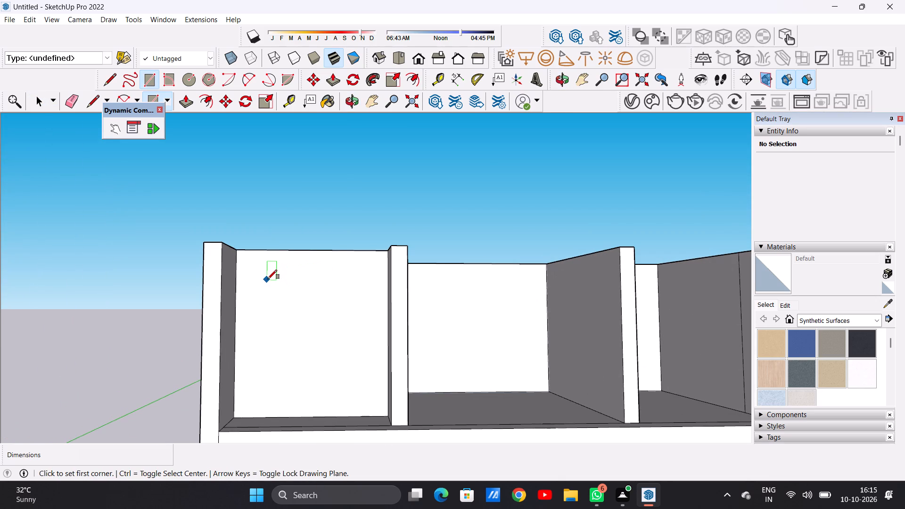
click(268, 279)
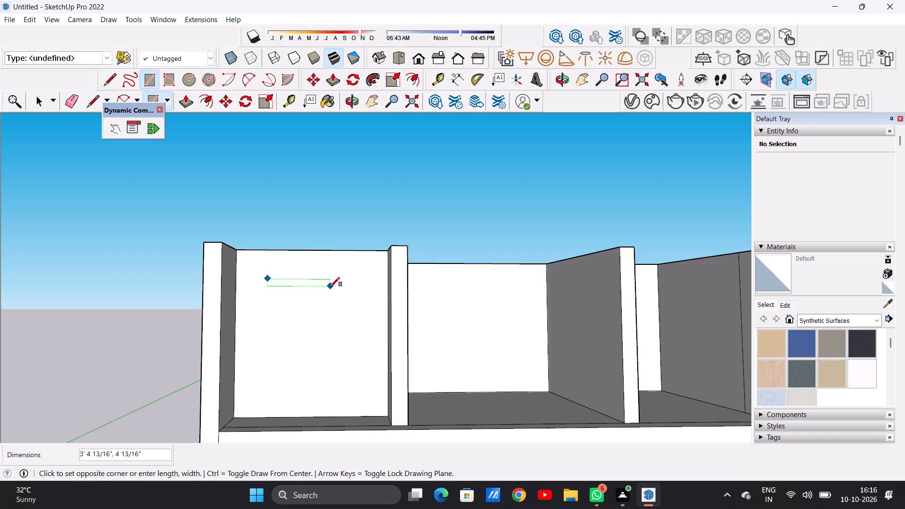
click(361, 378)
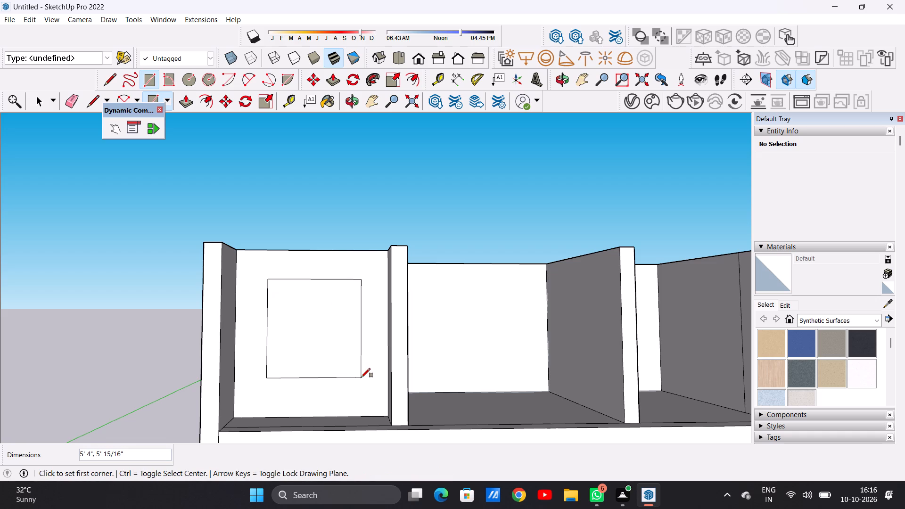
key(space)
Offset the window rectangle's edges inward by about 3 7/16" to outline a frame.
scroll(356, 370, down, 1)
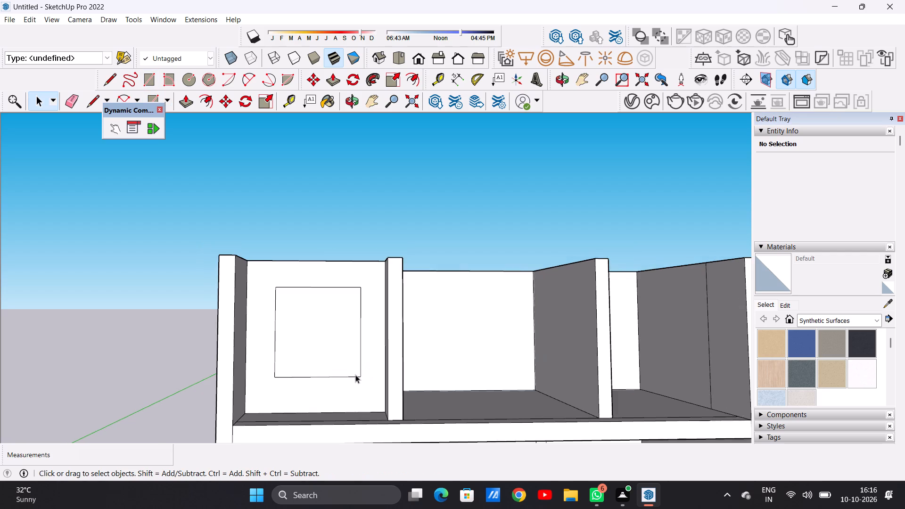
scroll(355, 375, down, 2)
middle_drag(357, 371, 334, 427)
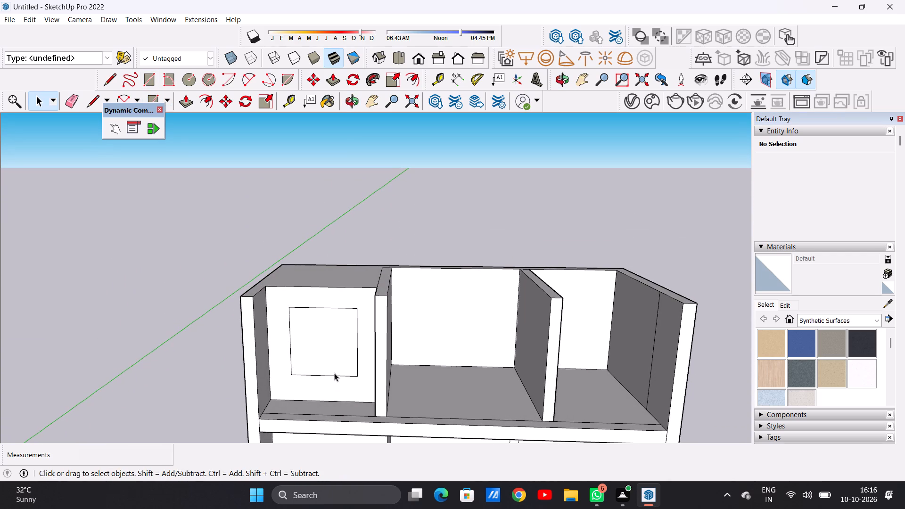
scroll(333, 313, up, 7)
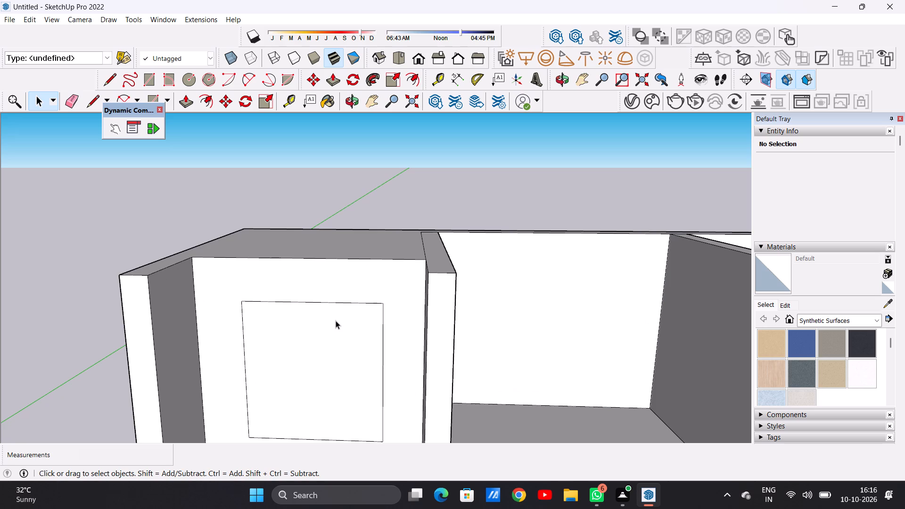
scroll(336, 320, down, 8)
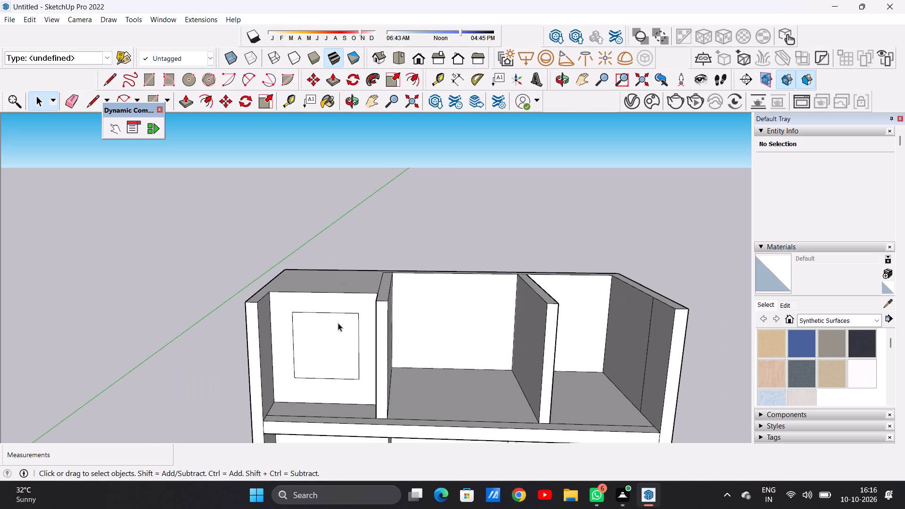
scroll(323, 353, up, 5)
middle_drag(327, 352, 314, 330)
middle_drag(330, 330, 360, 313)
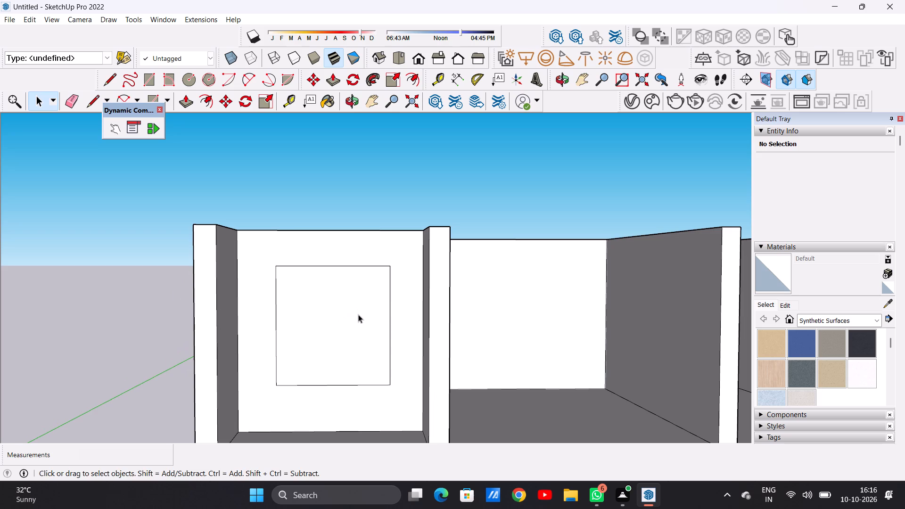
key(o)
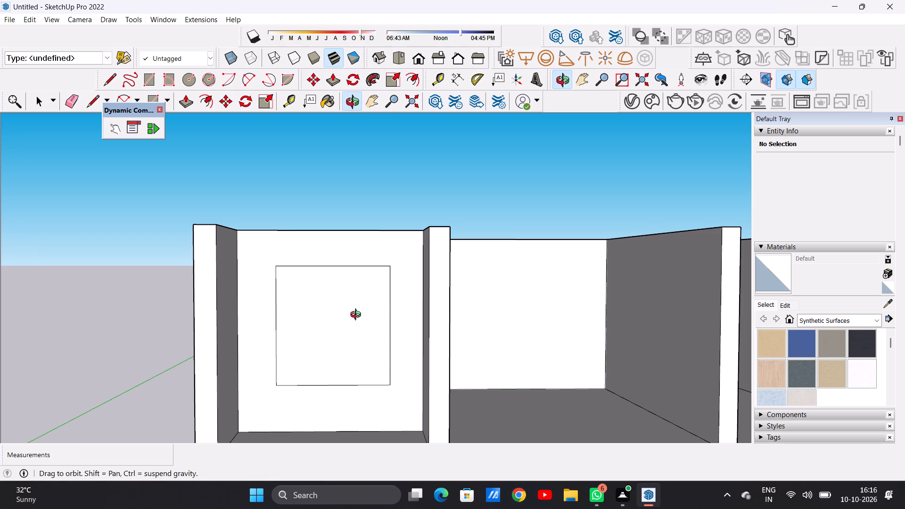
key(f)
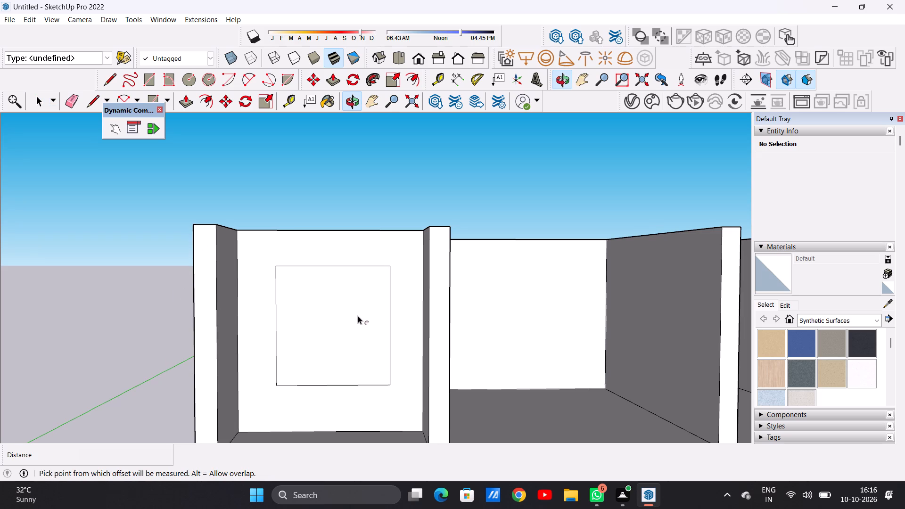
click(328, 285)
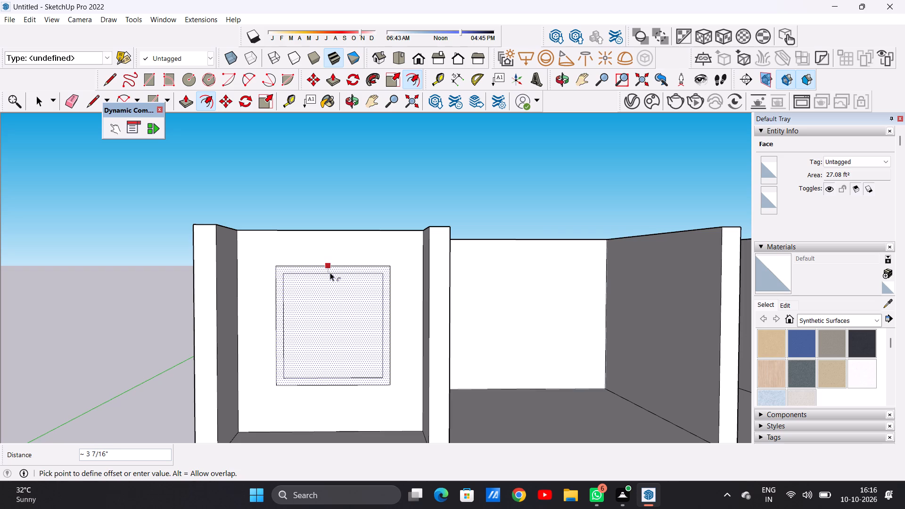
click(330, 272)
key(space)
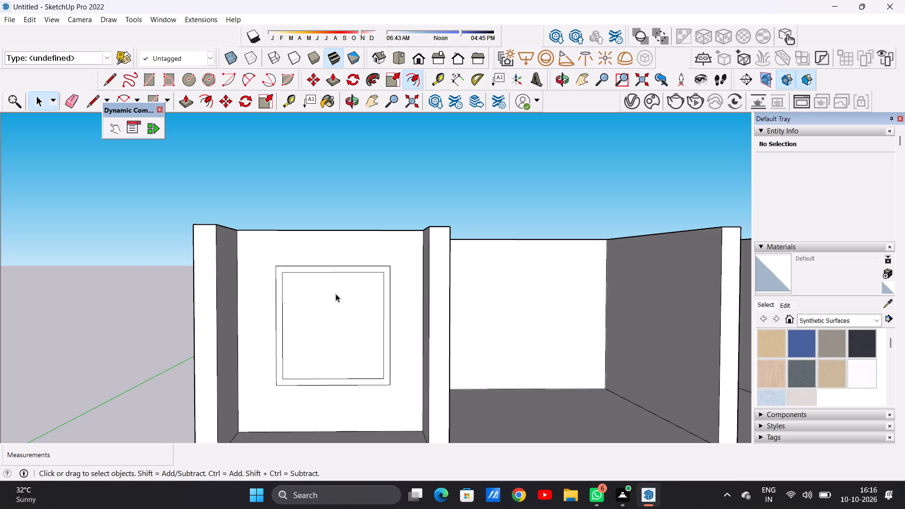
Divide the inner window panel with a vertical centre line and a horizontal line across its lower part, about 4' 6 1/16" long.
scroll(337, 305, down, 4)
scroll(337, 305, up, 2)
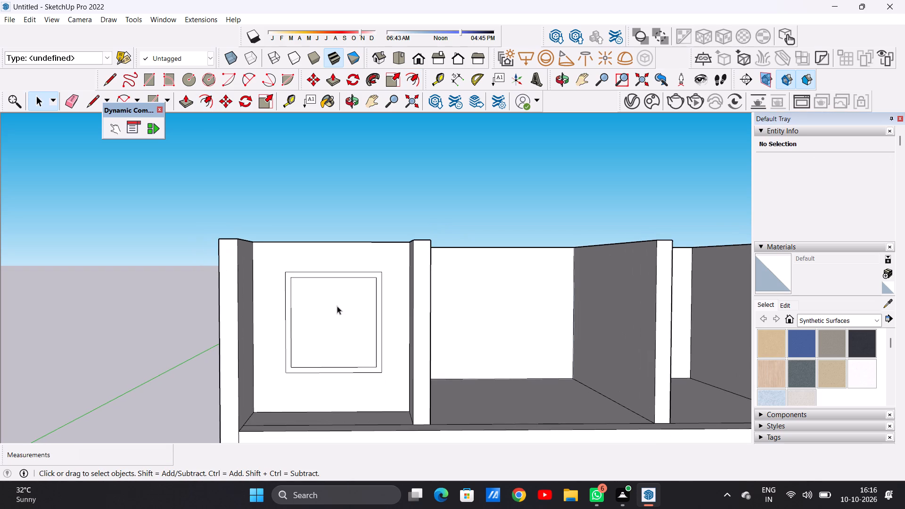
key(l)
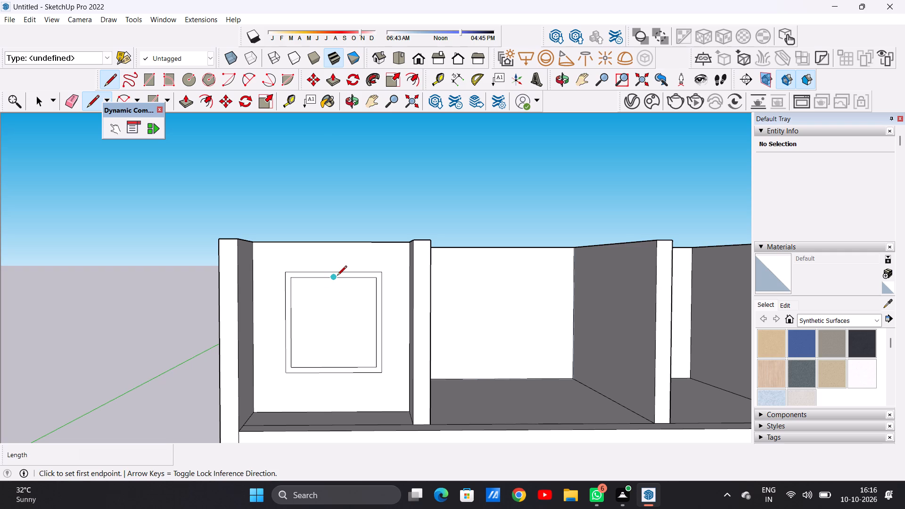
click(333, 278)
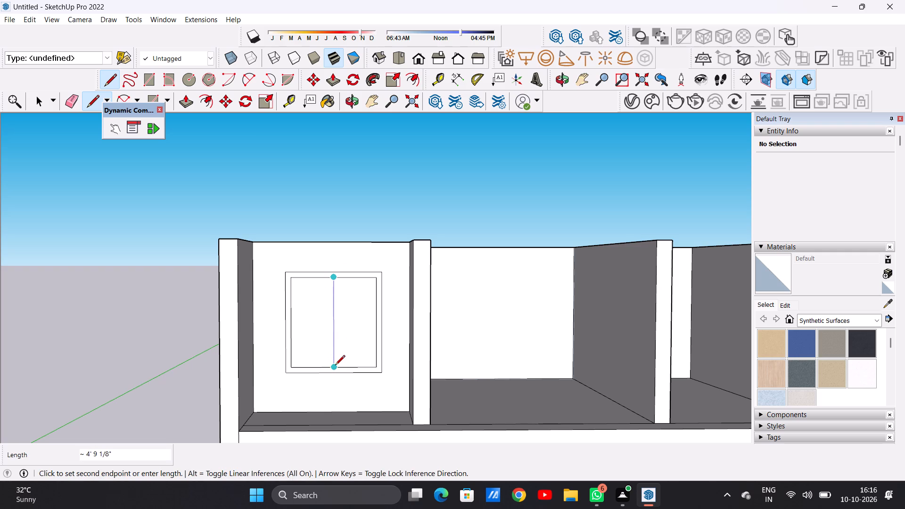
click(335, 366)
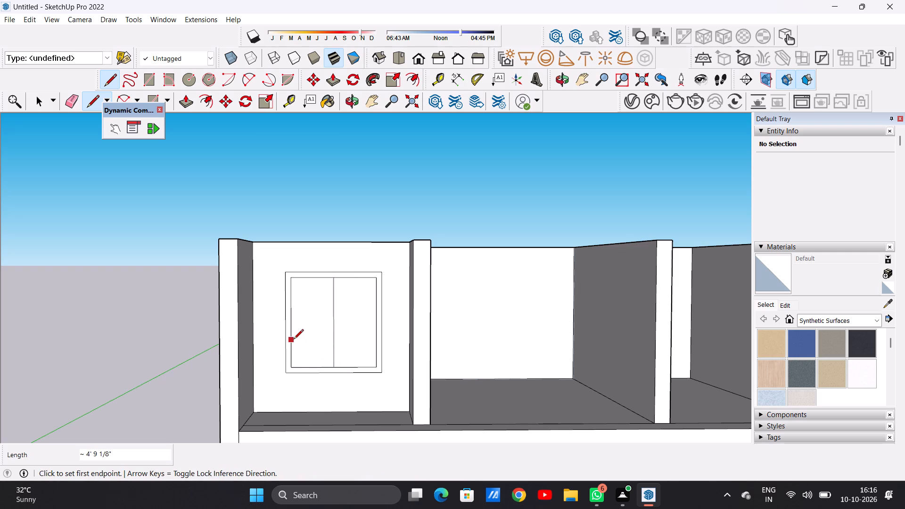
click(294, 340)
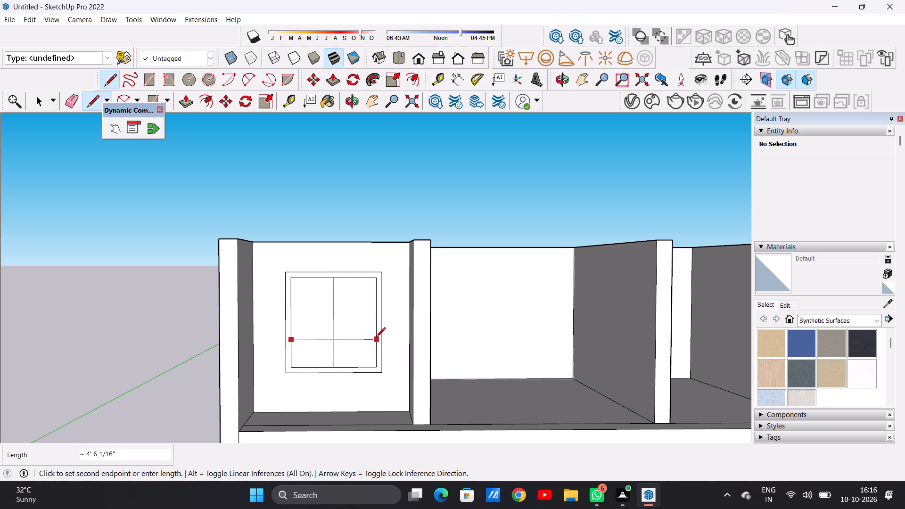
click(376, 338)
key(space)
Examine the upper storey's divided window and the neighbouring bays against the whole facade.
scroll(328, 388, down, 5)
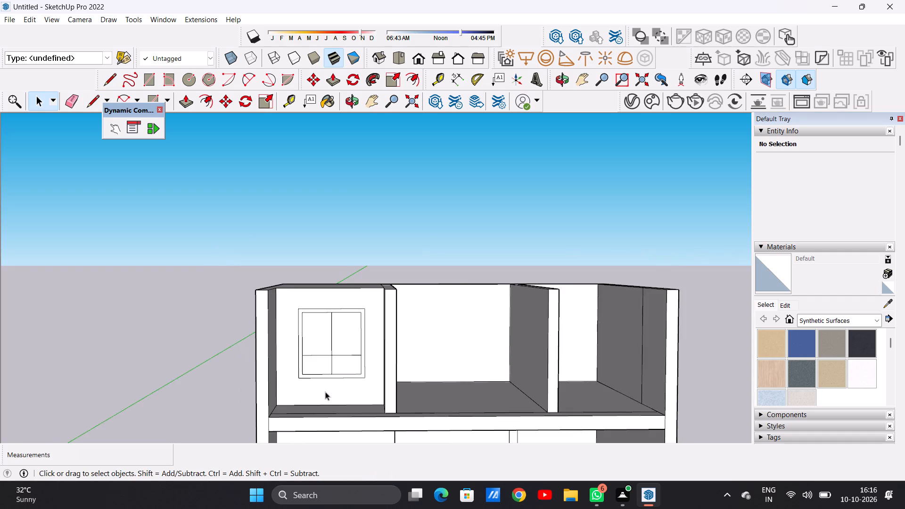
scroll(318, 387, down, 13)
scroll(384, 354, up, 4)
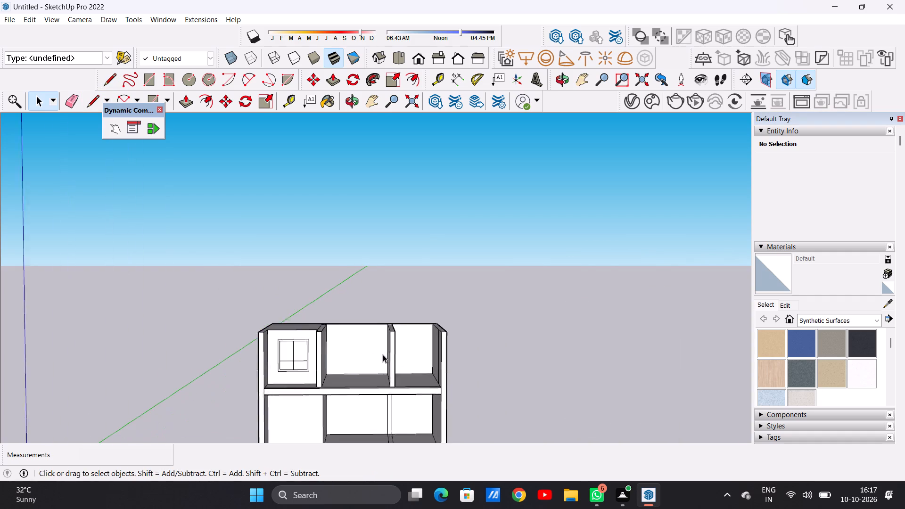
scroll(383, 354, up, 2)
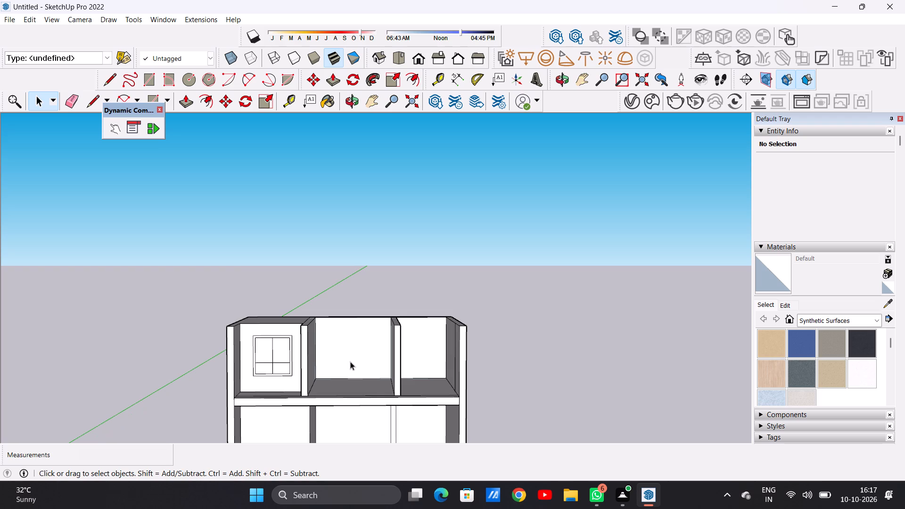
scroll(357, 357, down, 20)
scroll(357, 357, down, 6)
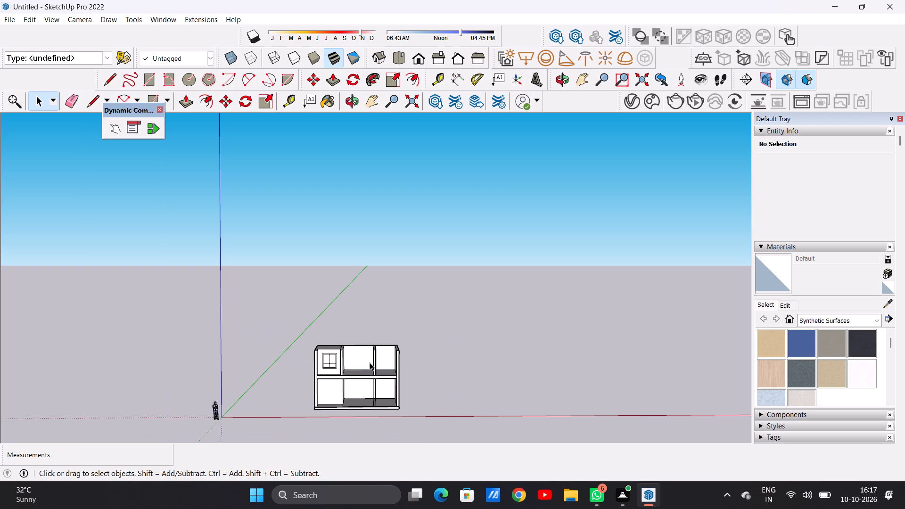
scroll(370, 362, down, 1)
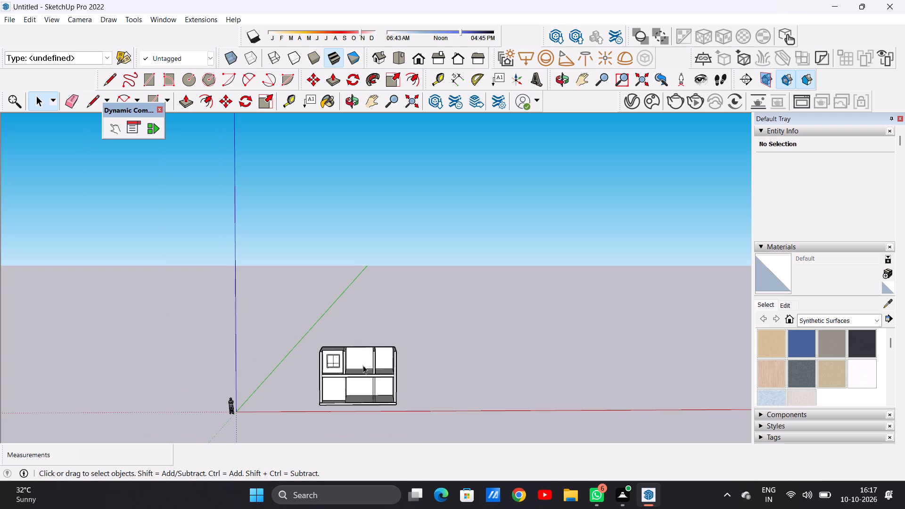
scroll(362, 364, up, 13)
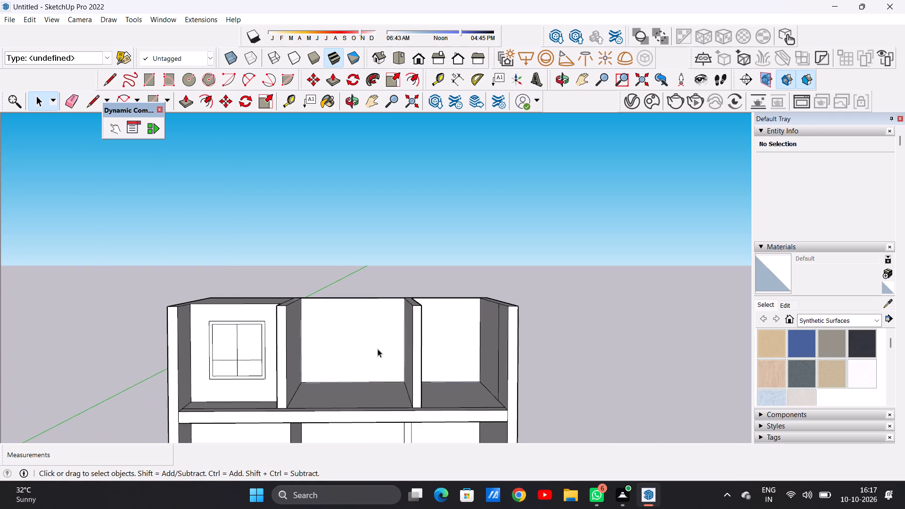
scroll(363, 335, down, 6)
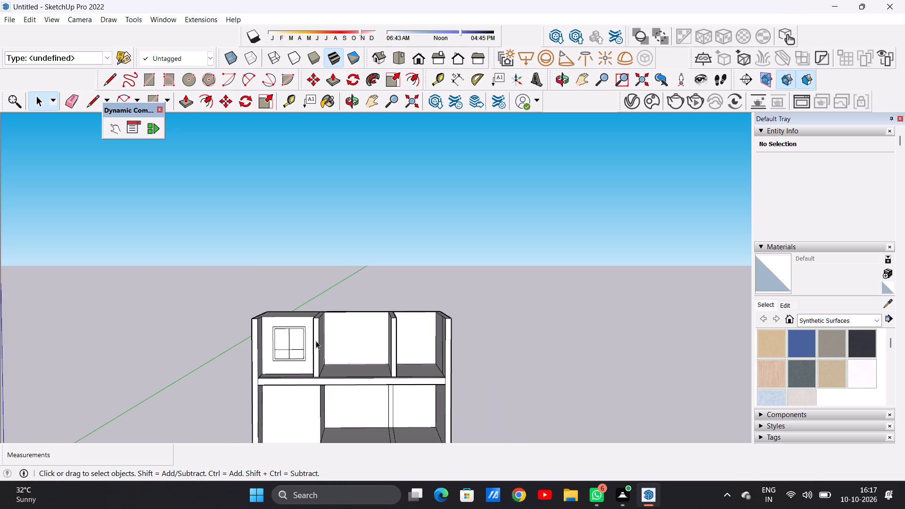
Push/pull the side face of the partition beside the window about 11 5/8" toward the window.
middle_drag(317, 342, 406, 339)
scroll(335, 342, up, 6)
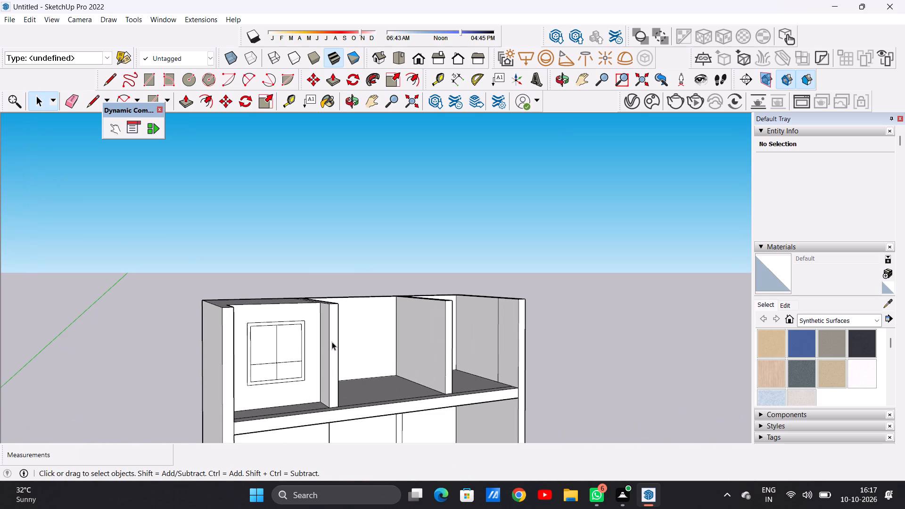
key(p)
scroll(321, 329, up, 5)
click(327, 319)
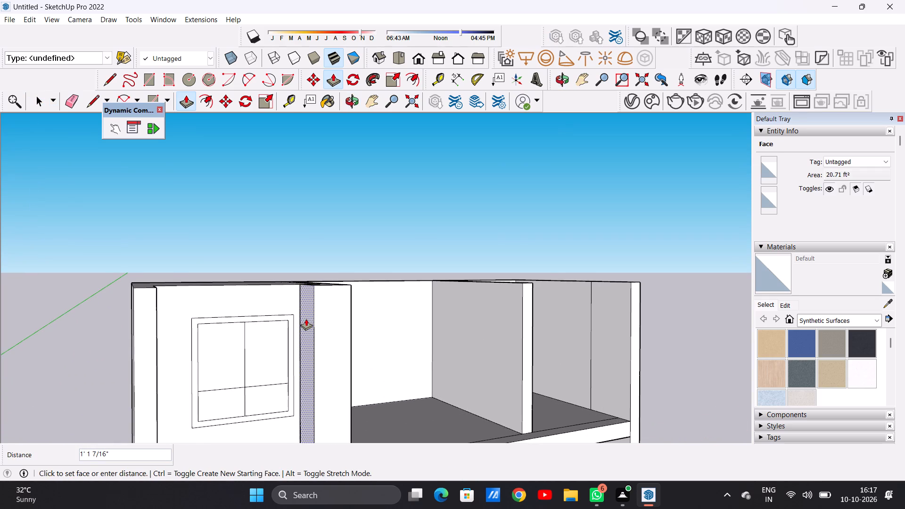
click(309, 317)
scroll(316, 330, down, 7)
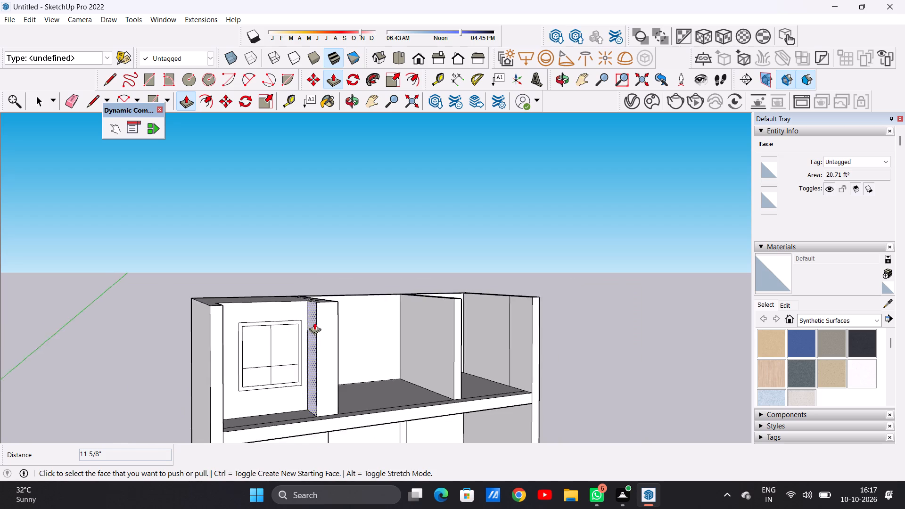
Push/pull the inner face of the left bay's outer side wall about 1' 5 3/8" toward the window.
middle_drag(322, 324, 264, 359)
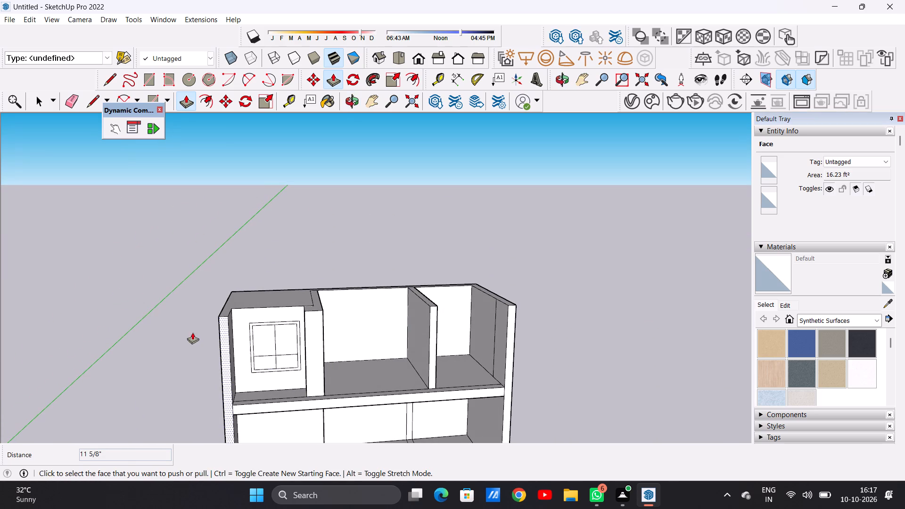
scroll(238, 320, up, 10)
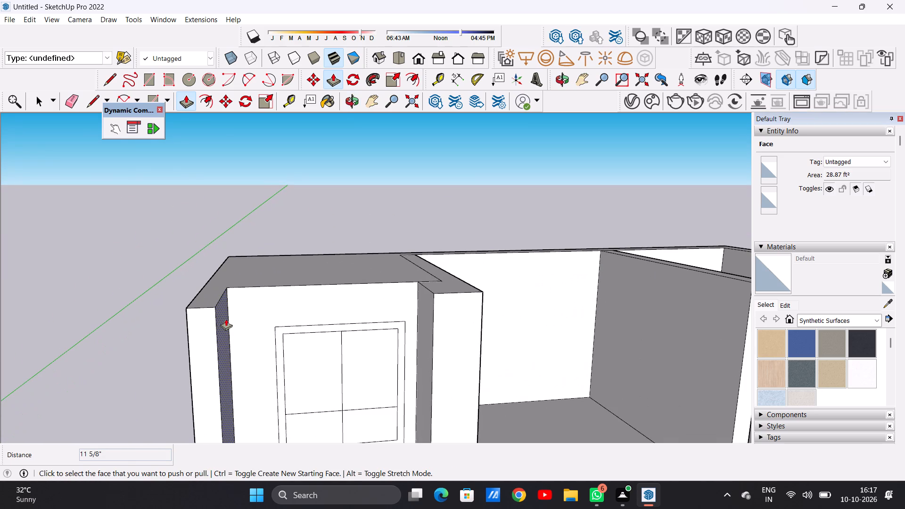
click(226, 319)
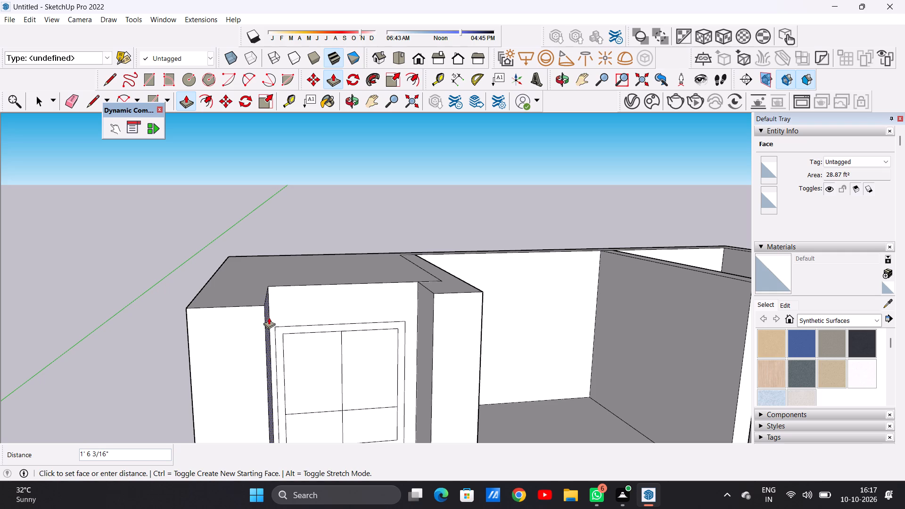
click(267, 317)
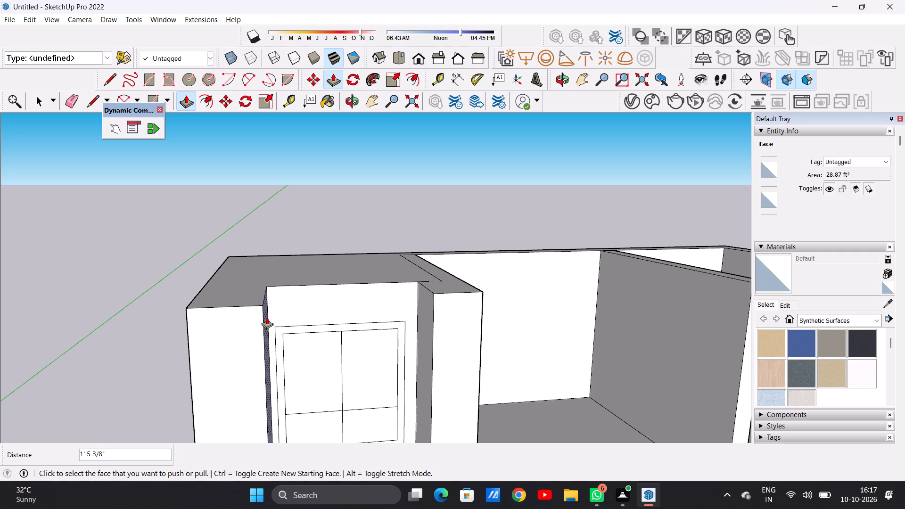
key(space)
Examine the upper storey's window bay and its side walls against the neighbouring bays.
scroll(296, 340, down, 11)
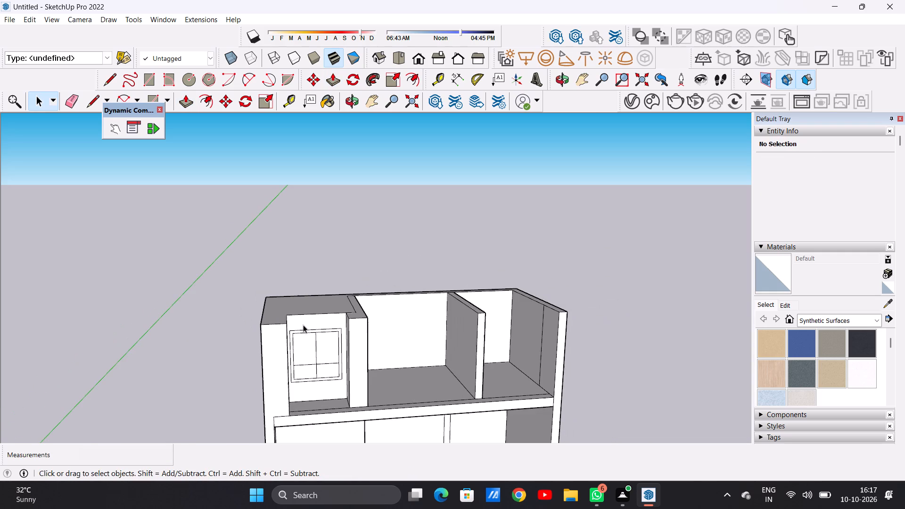
scroll(307, 345, down, 3)
middle_drag(319, 373, 287, 323)
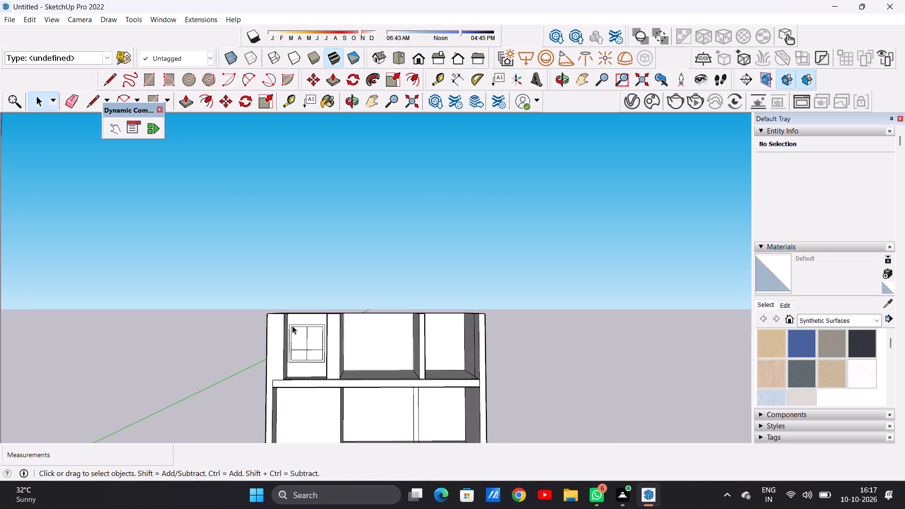
scroll(320, 317, up, 7)
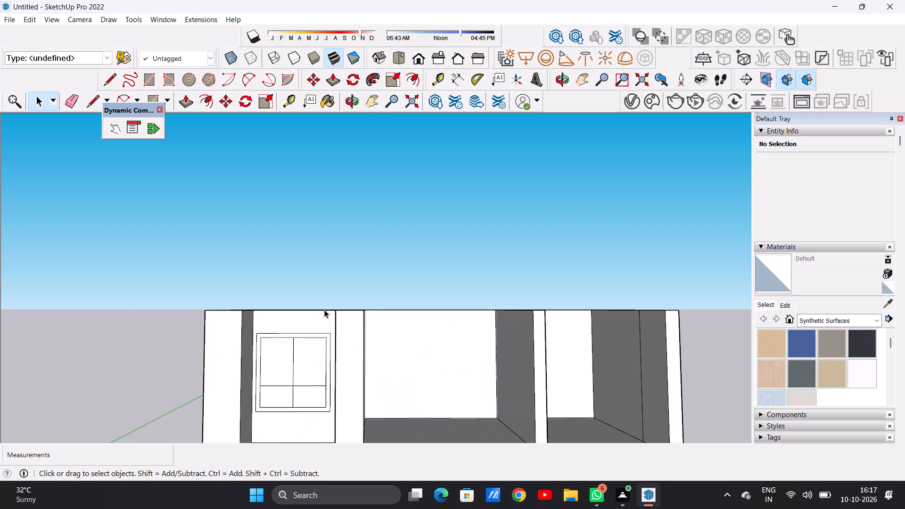
scroll(332, 332, down, 6)
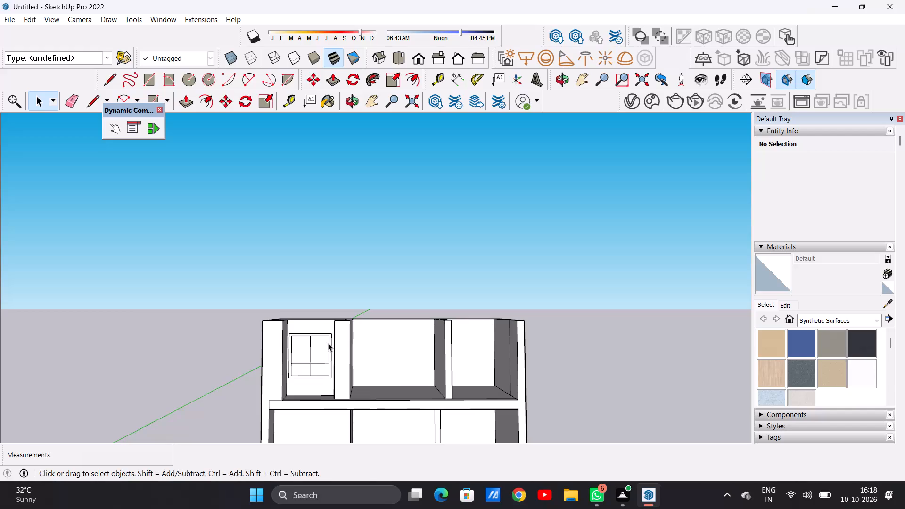
scroll(328, 344, down, 13)
scroll(327, 343, up, 6)
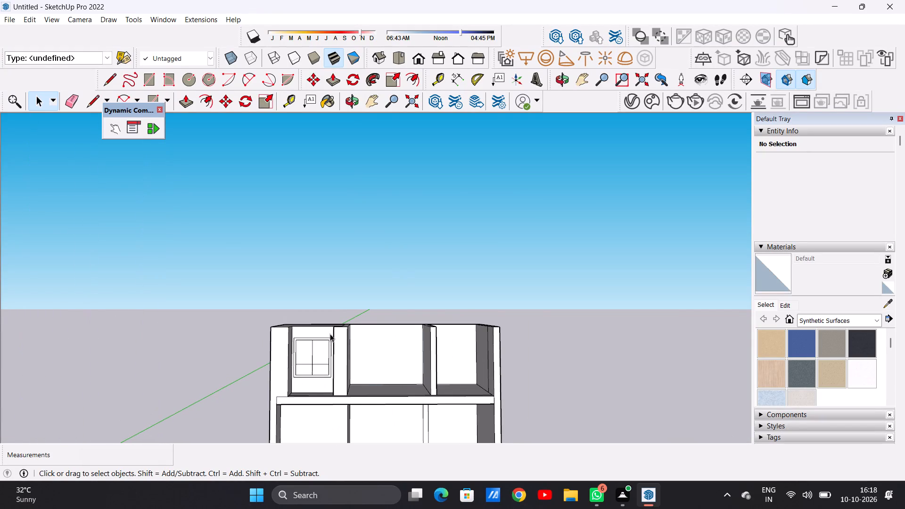
scroll(327, 339, down, 3)
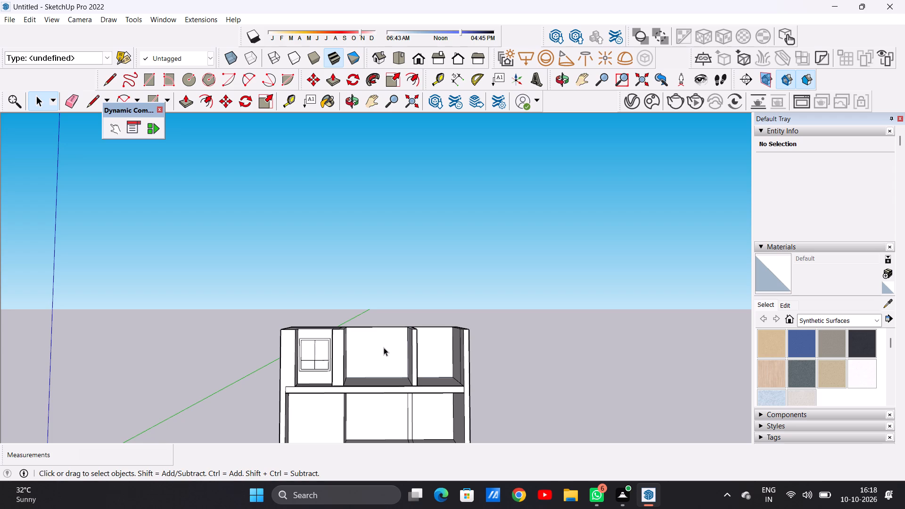
middle_drag(384, 347, 373, 404)
middle_drag(366, 371, 361, 414)
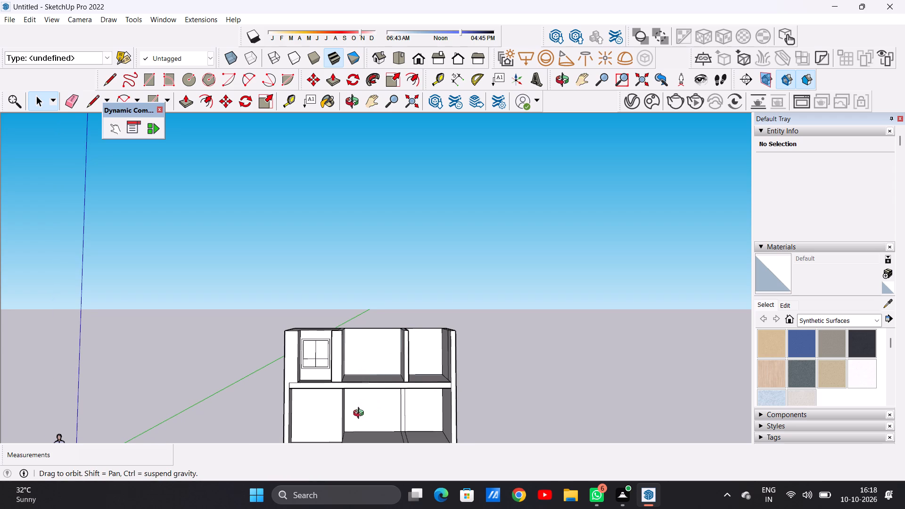
middle_drag(361, 414, 358, 420)
scroll(326, 361, up, 7)
scroll(327, 371, down, 1)
scroll(327, 371, up, 5)
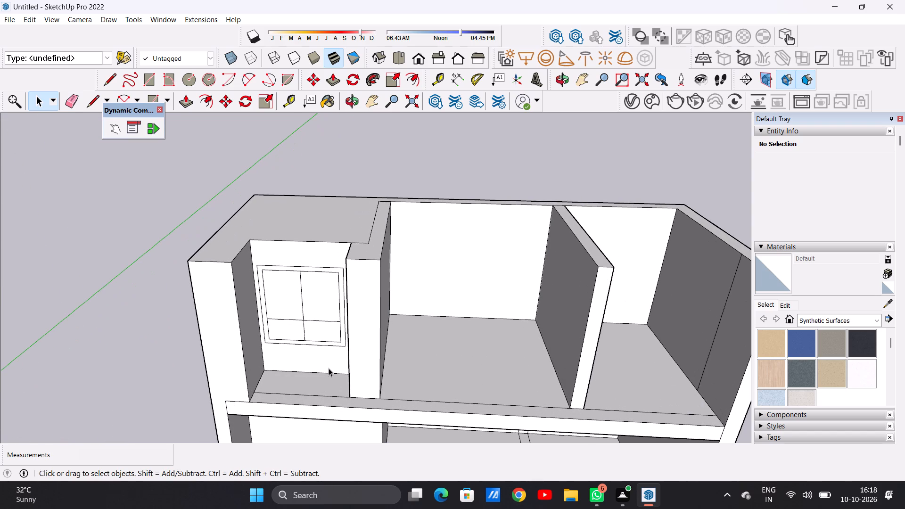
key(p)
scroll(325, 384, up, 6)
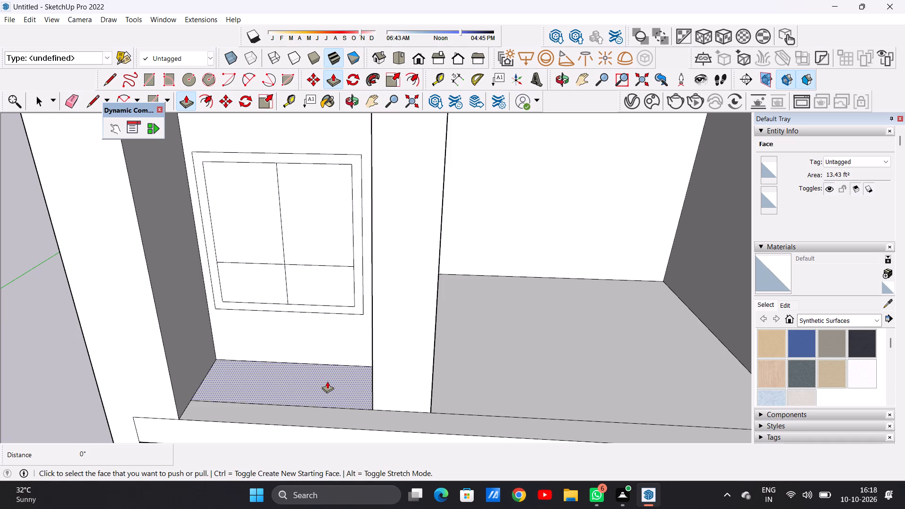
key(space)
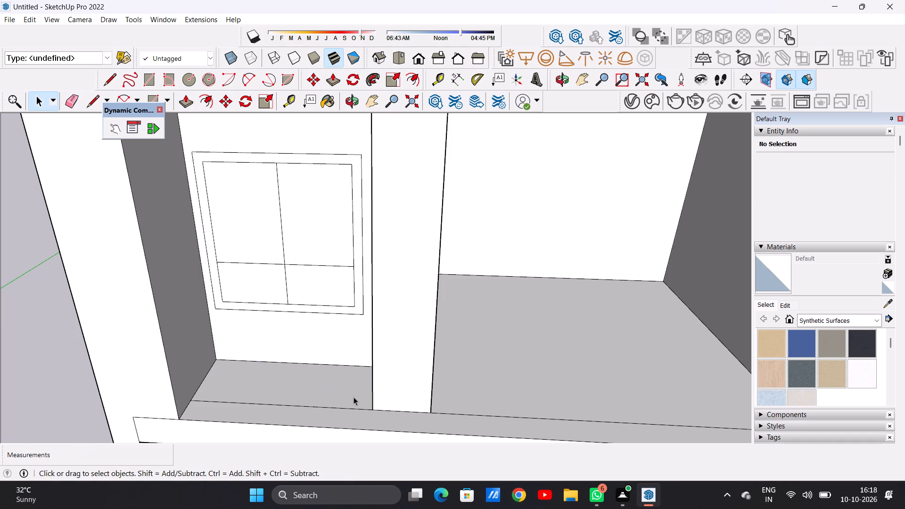
Examine the upper storey's middle and right bays against the whole two-storey facade.
scroll(358, 400, down, 12)
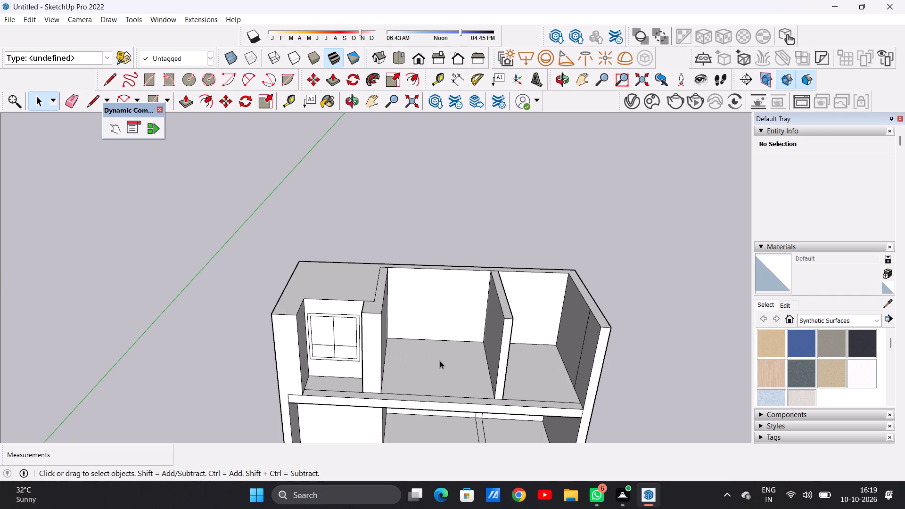
middle_drag(440, 361, 456, 305)
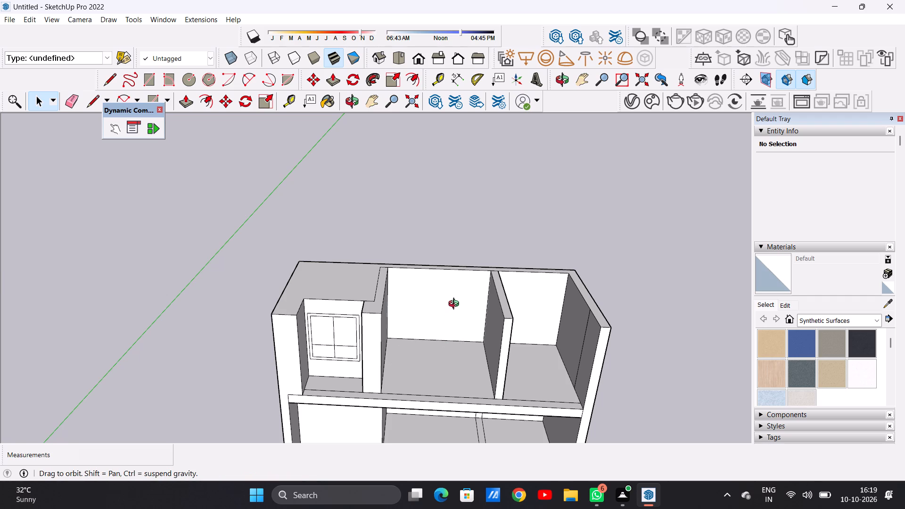
middle_drag(456, 305, 459, 295)
middle_drag(465, 378, 471, 387)
middle_drag(471, 387, 440, 394)
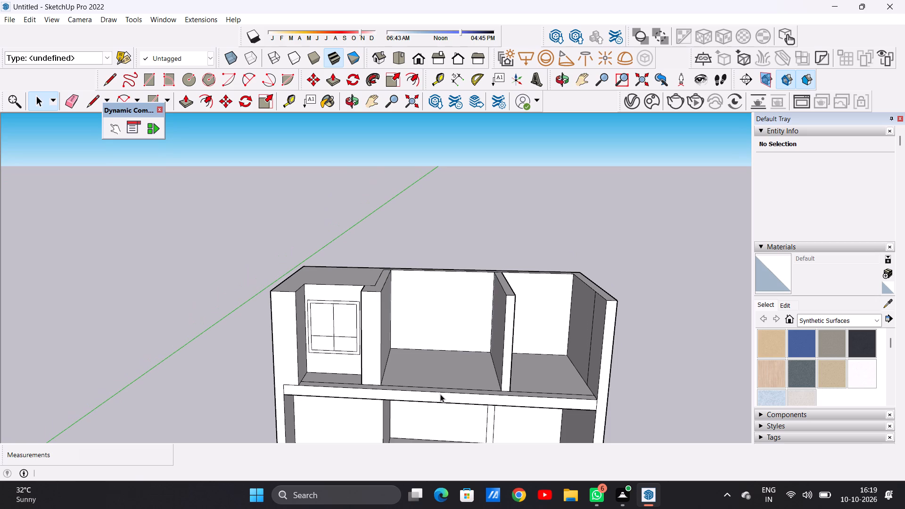
scroll(415, 355, down, 4)
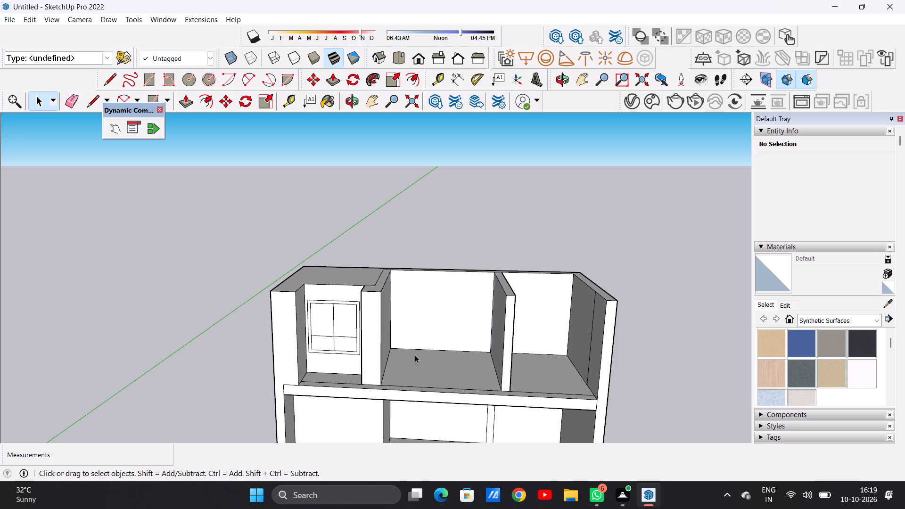
scroll(415, 355, down, 10)
scroll(417, 343, up, 1)
scroll(417, 343, down, 15)
scroll(420, 348, up, 5)
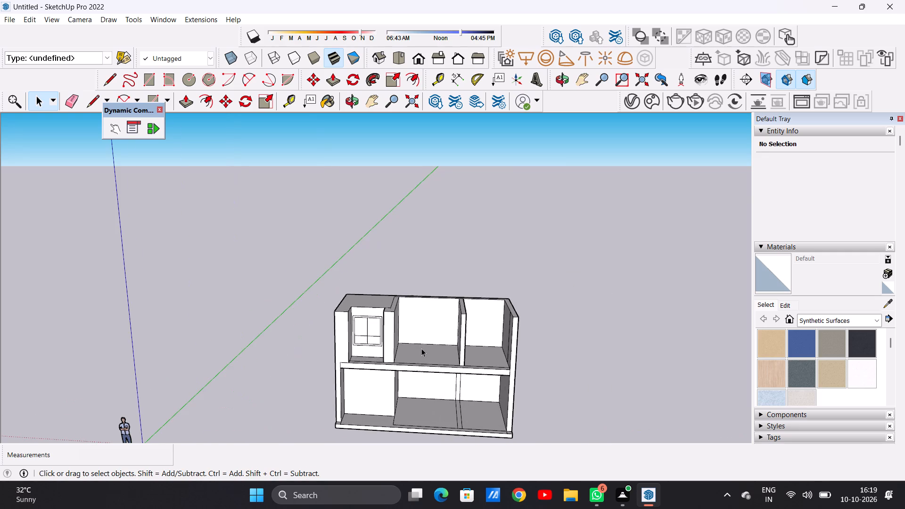
middle_drag(423, 353, 423, 331)
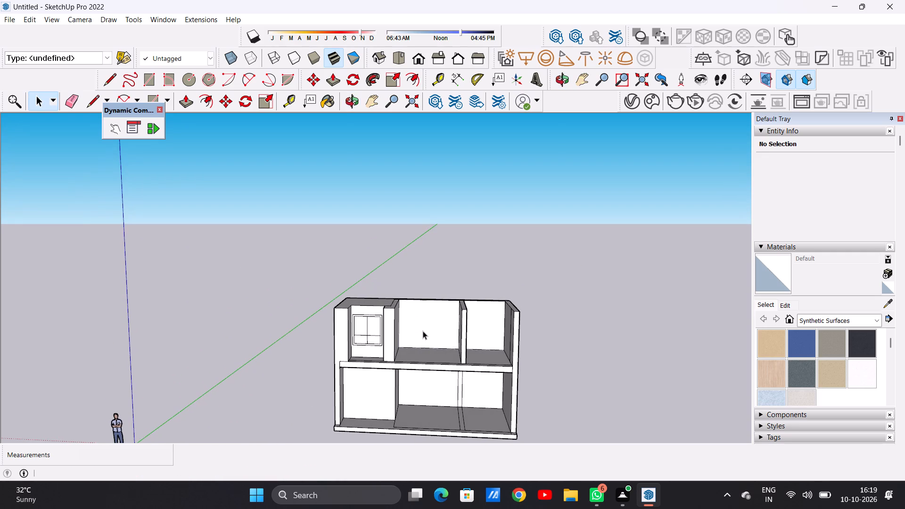
middle_drag(423, 331, 432, 323)
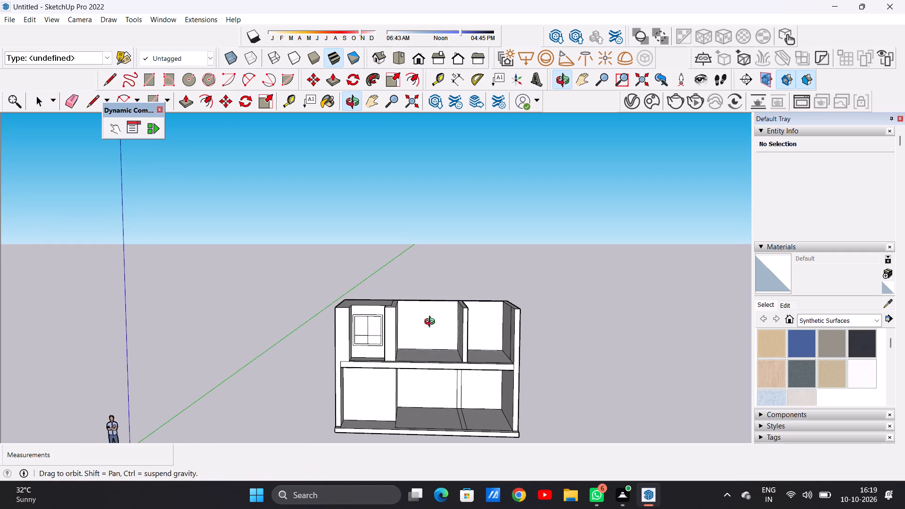
middle_drag(432, 323, 431, 325)
scroll(461, 337, up, 5)
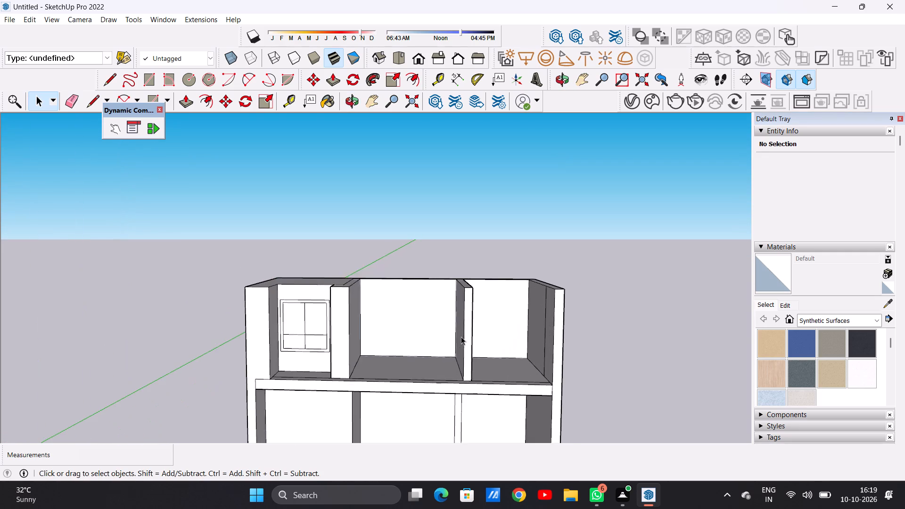
scroll(461, 337, up, 1)
scroll(450, 343, down, 3)
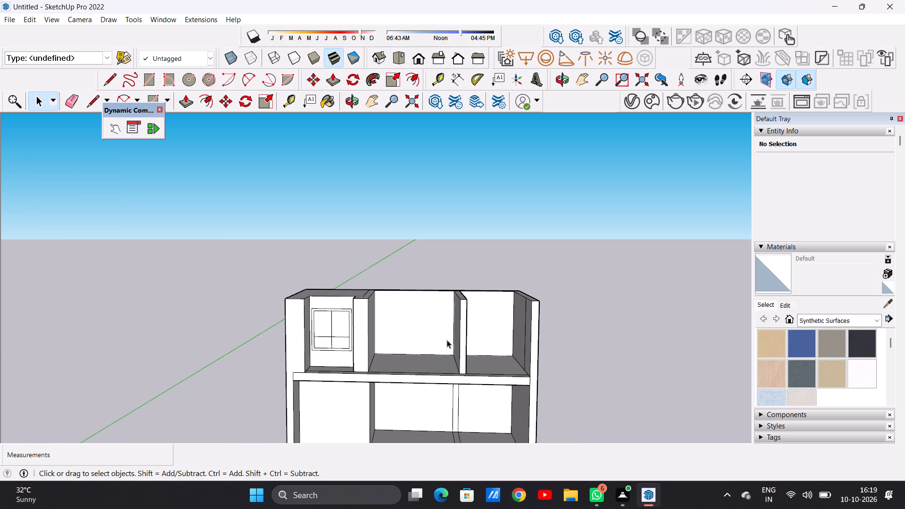
Push/pull the back wall of the upper storey's middle bay forward about 7' 10 15/16" toward the facade.
middle_drag(438, 327, 382, 362)
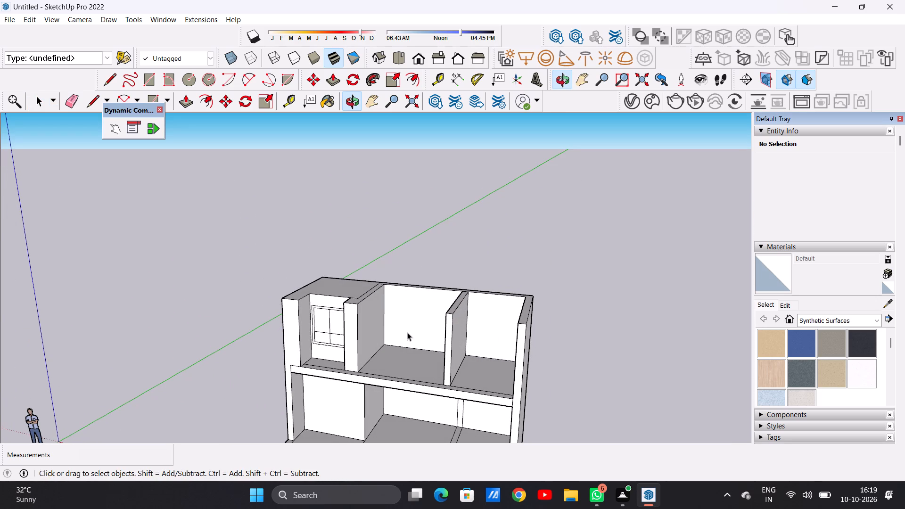
key(p)
click(414, 298)
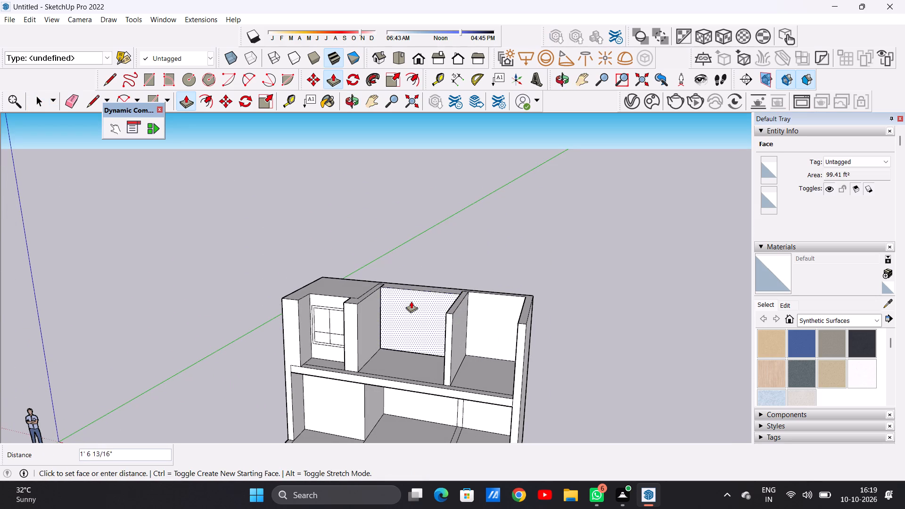
middle_drag(414, 309, 425, 373)
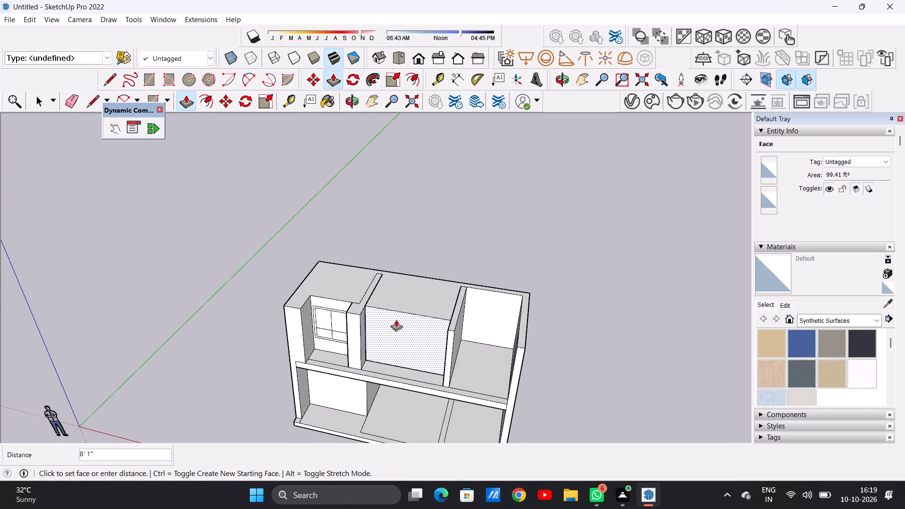
scroll(396, 318, up, 3)
middle_drag(390, 298, 391, 314)
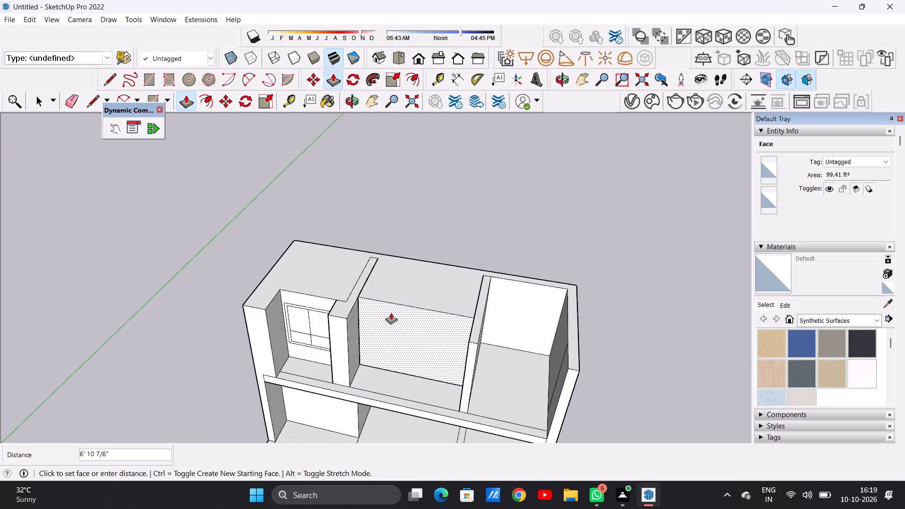
click(348, 296)
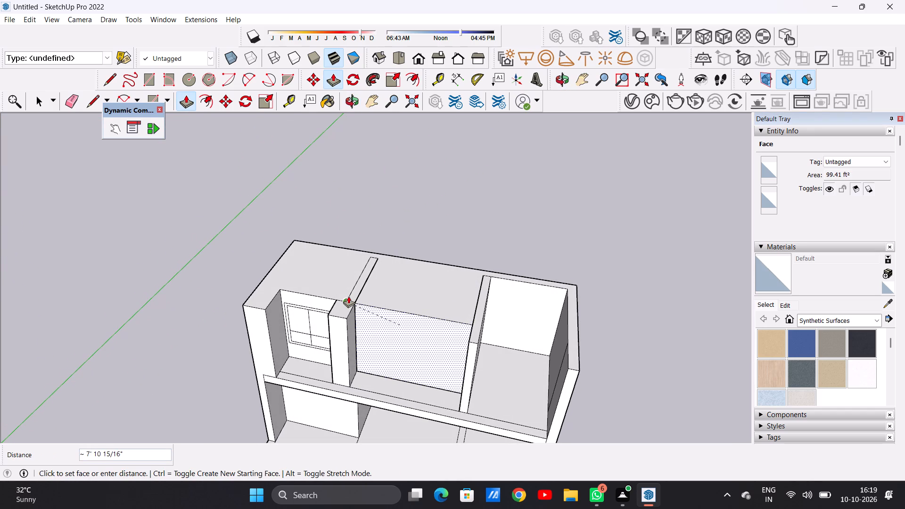
key(space)
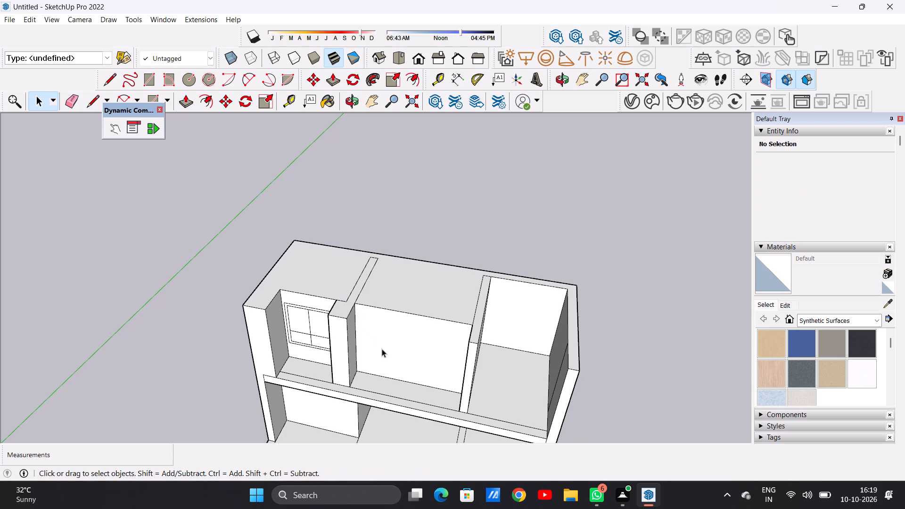
Examine the upper storey's middle bay wall from the front, alongside the window bay and the right bay.
scroll(368, 355, down, 2)
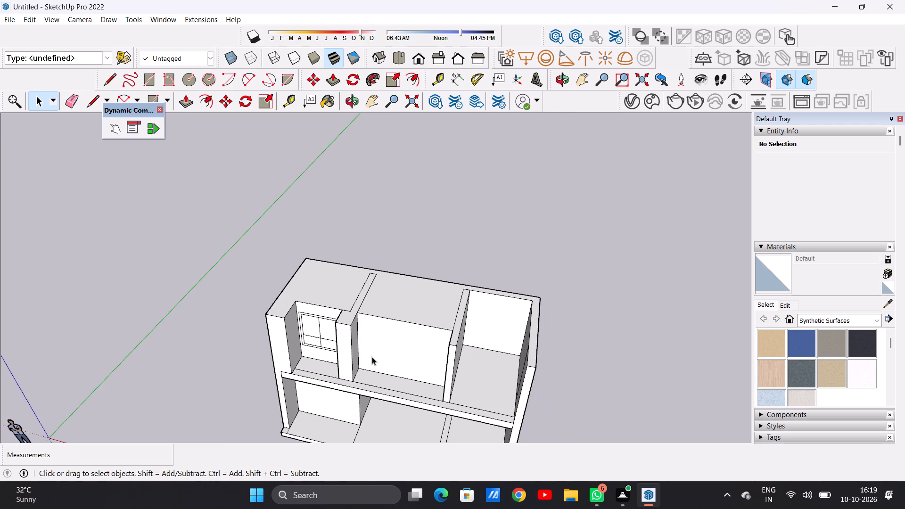
middle_drag(379, 361, 420, 280)
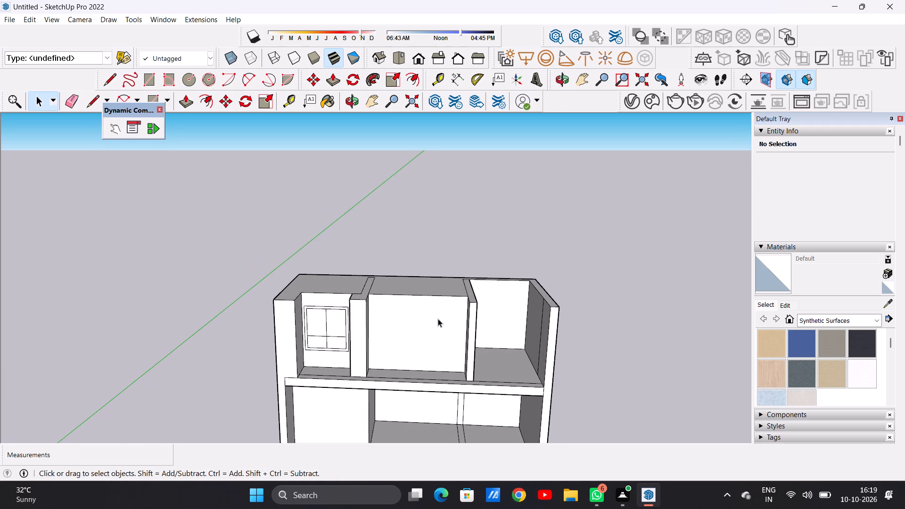
scroll(440, 322, up, 5)
middle_drag(438, 329, 438, 302)
scroll(436, 309, up, 1)
scroll(429, 356, down, 10)
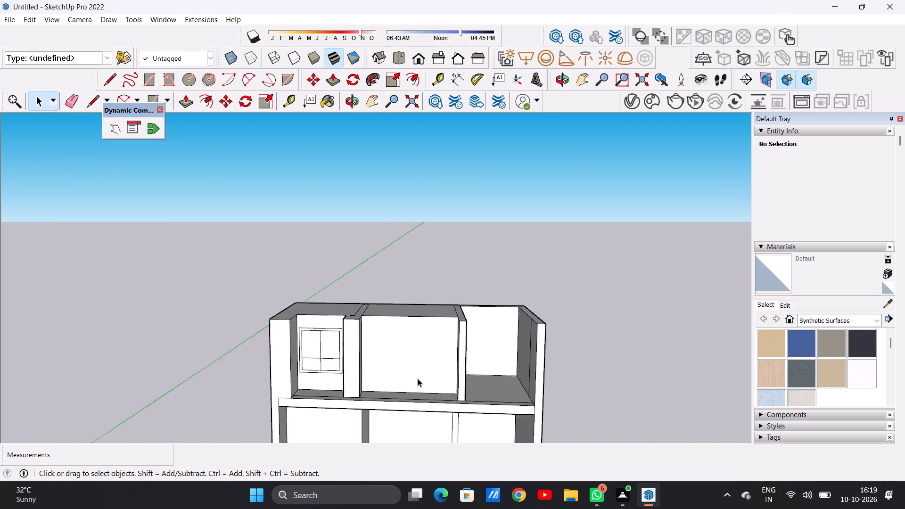
scroll(418, 378, down, 5)
scroll(432, 358, up, 7)
middle_drag(411, 372, 412, 344)
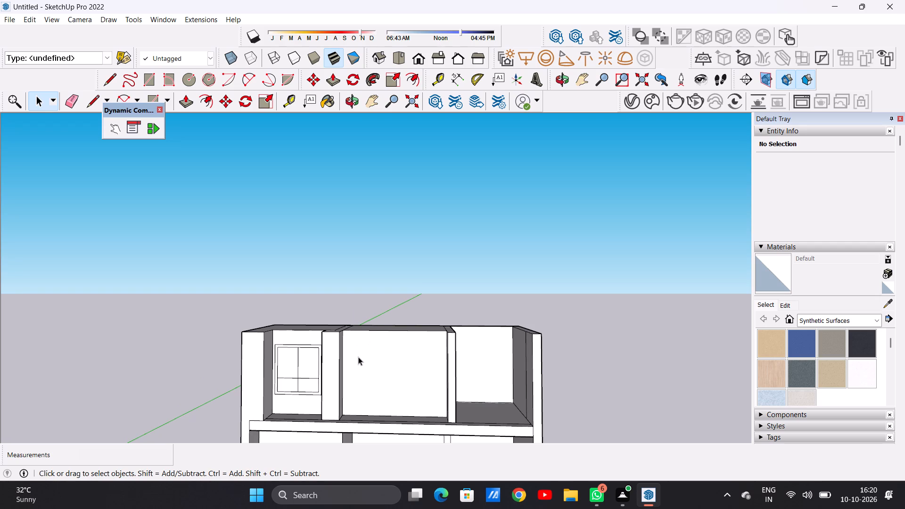
scroll(401, 363, down, 4)
scroll(405, 373, up, 6)
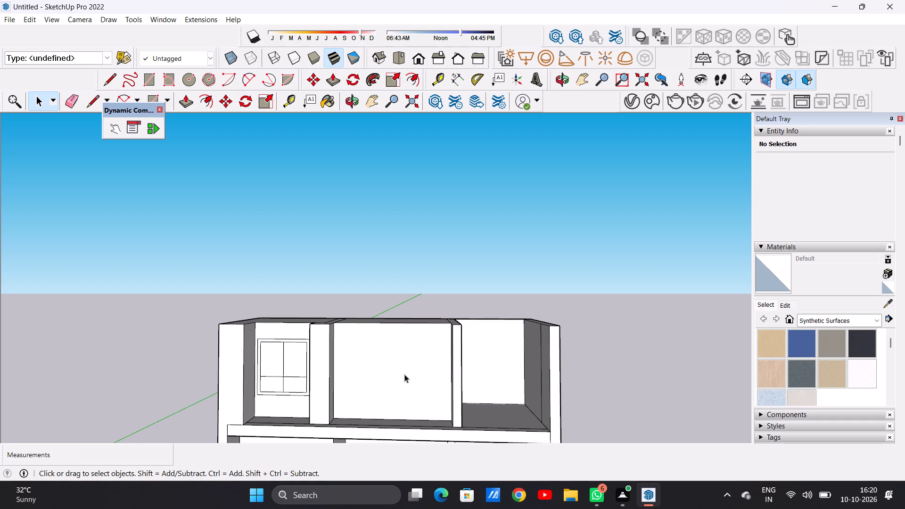
Draw a window rectangle about 7' 4" by 4' 11" on the back wall of the upper storey's middle bay.
scroll(370, 368, down, 7)
scroll(369, 369, up, 1)
scroll(369, 369, down, 12)
scroll(388, 364, up, 6)
middle_drag(374, 371, 373, 356)
scroll(378, 399, down, 7)
scroll(387, 420, up, 7)
key(r)
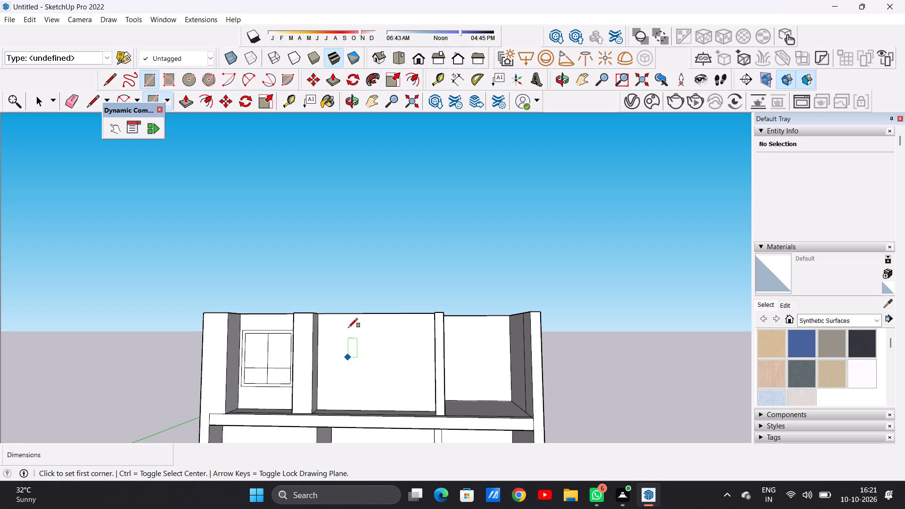
middle_drag(364, 354, 365, 388)
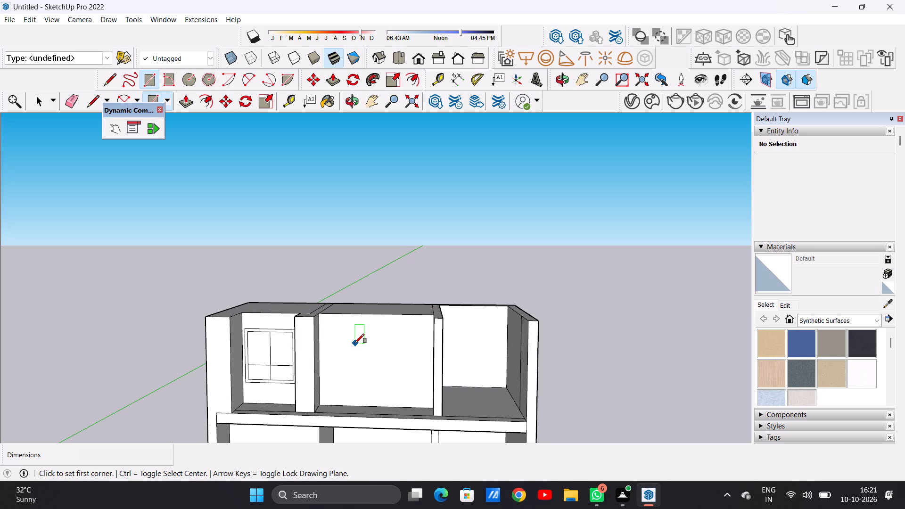
middle_drag(370, 362, 377, 340)
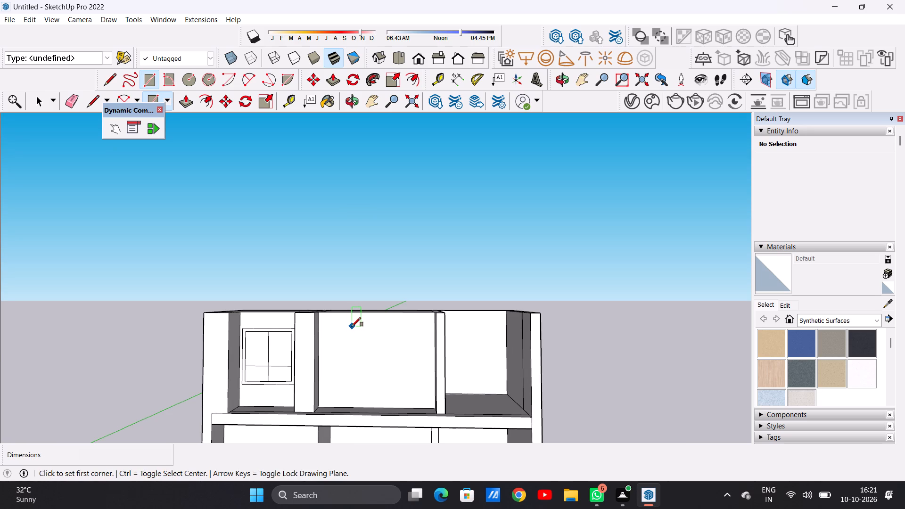
click(353, 330)
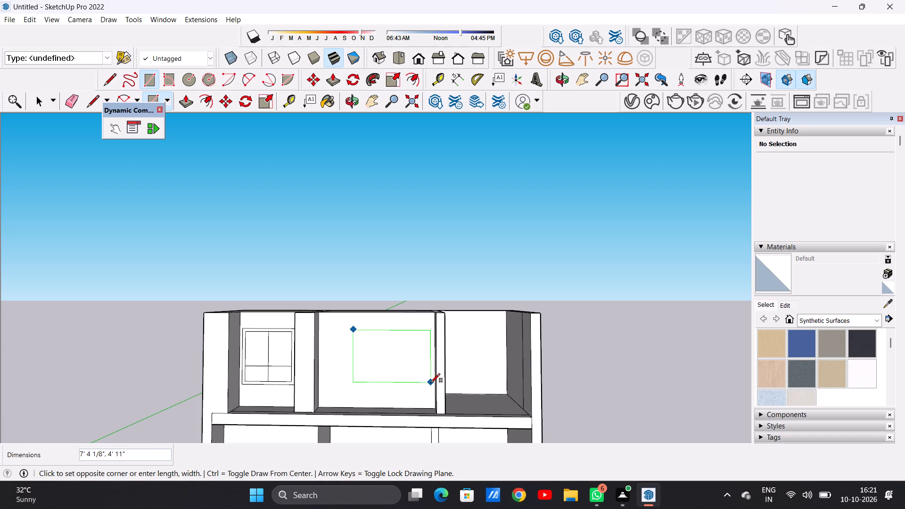
click(431, 383)
key(space)
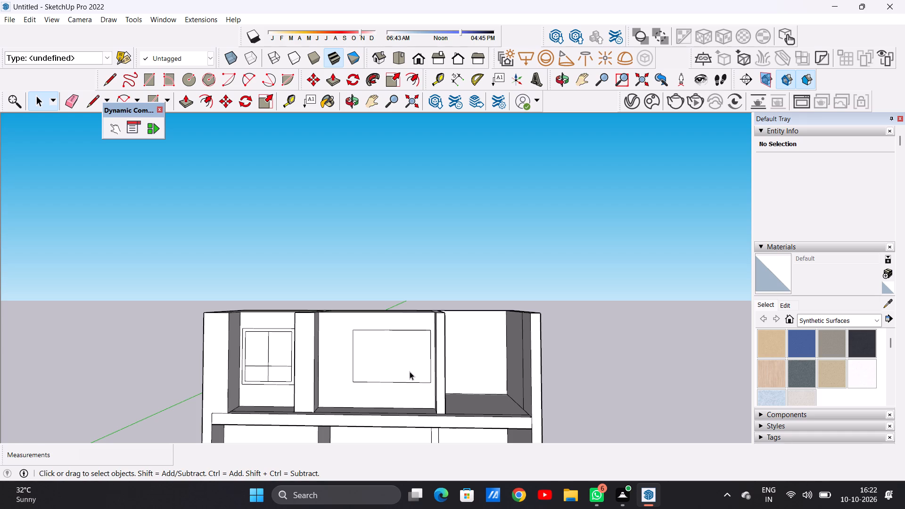
click(410, 371)
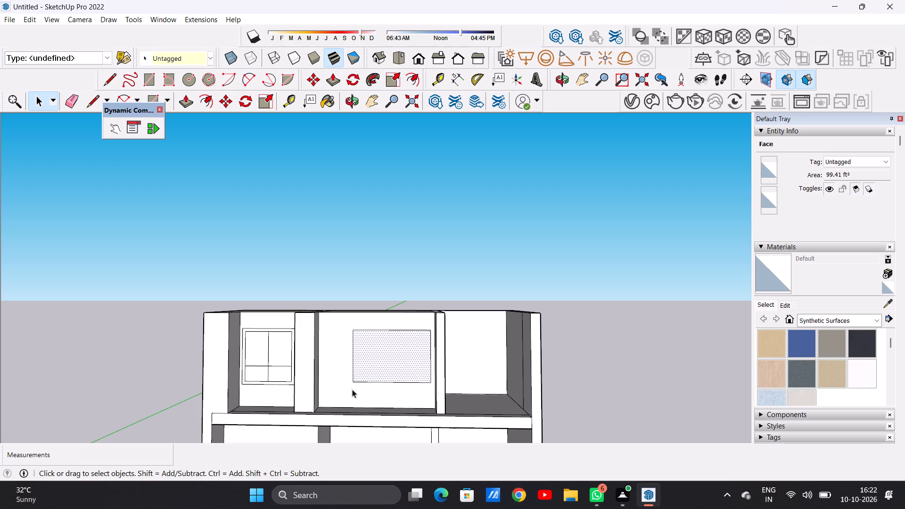
click(393, 256)
click(449, 247)
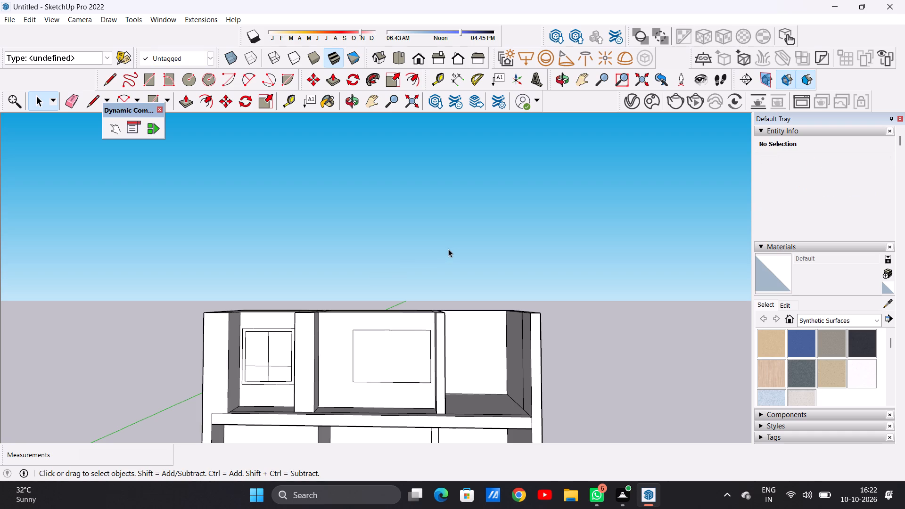
Offset the middle bay's window rectangle inward by about 3 5/8" to form the window frame.
scroll(405, 375, up, 5)
key(o)
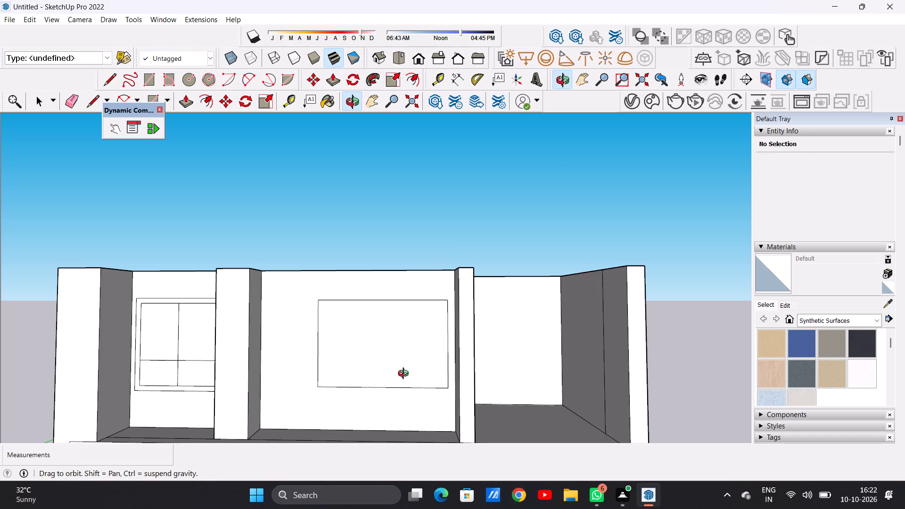
key(f)
click(334, 304)
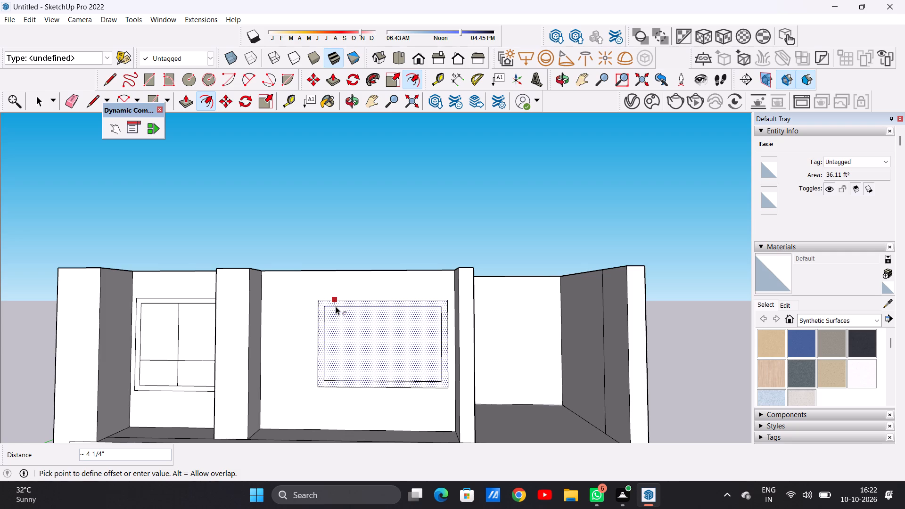
click(336, 305)
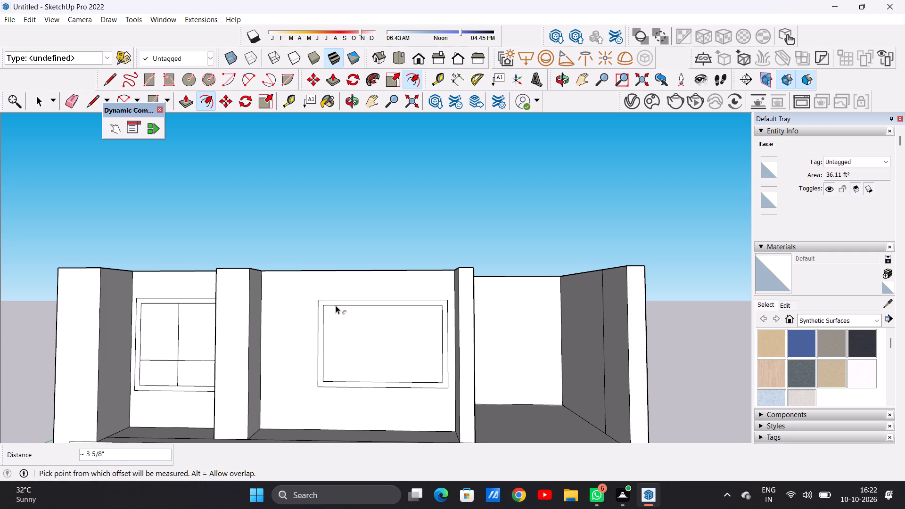
key(space)
click(394, 240)
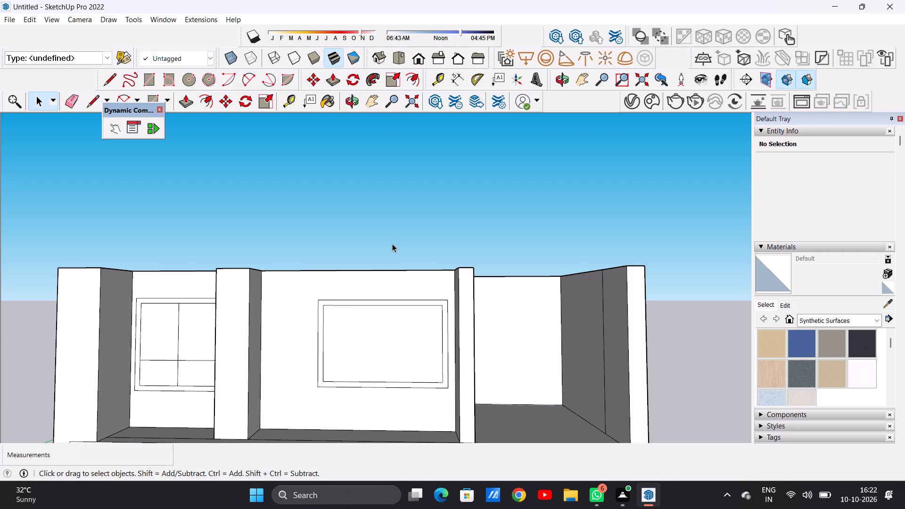
Draw a narrow central mullion inside the window frame with two vertical lines, each about 4' 3 3/4" long, starting at the midpoint.
key(l)
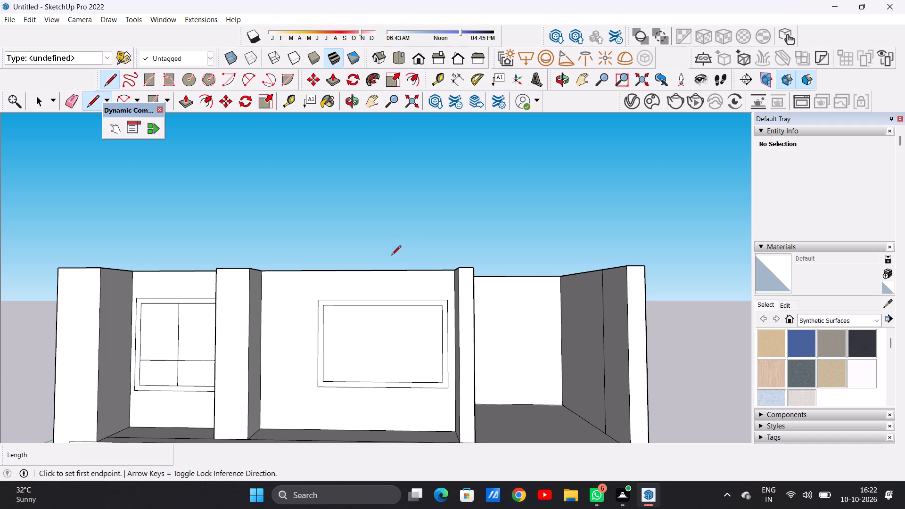
click(379, 306)
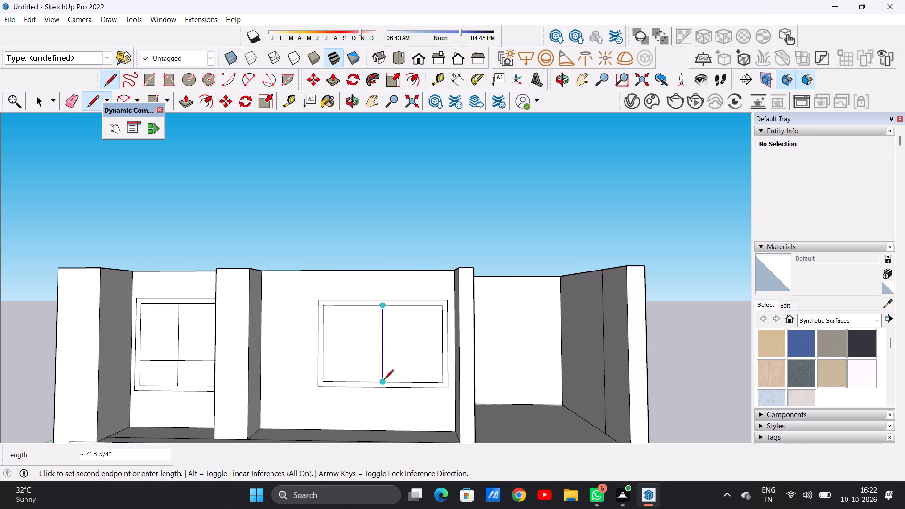
click(383, 382)
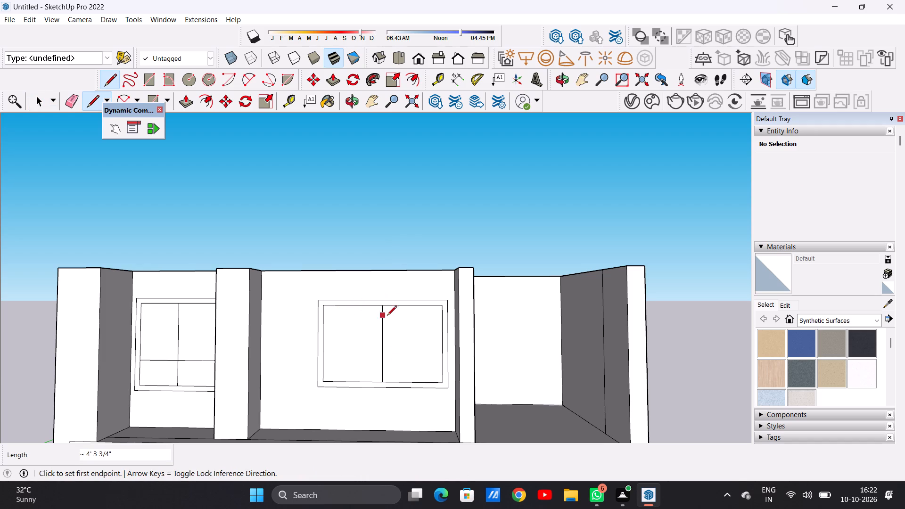
scroll(387, 385, up, 5)
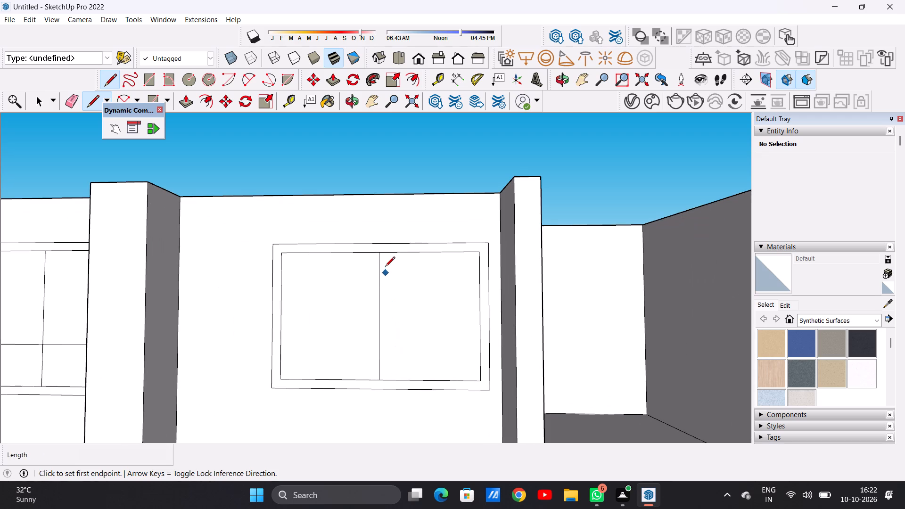
click(387, 255)
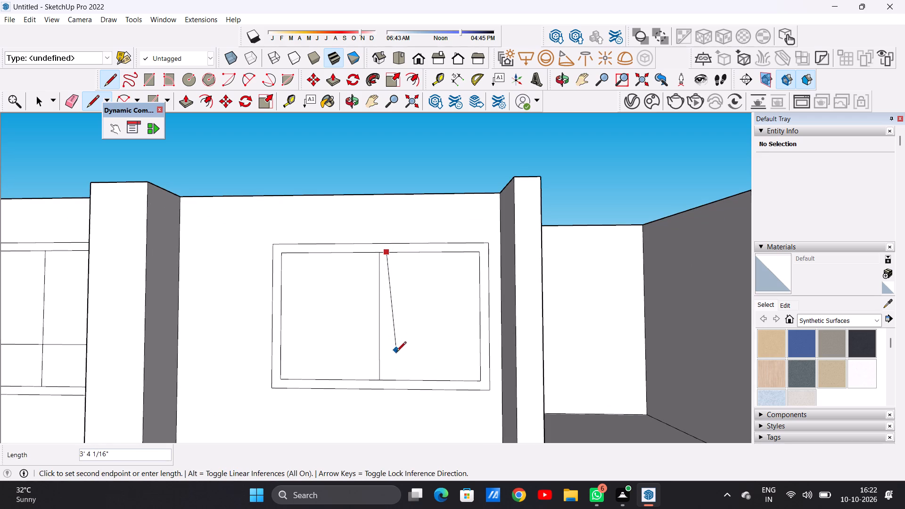
click(387, 378)
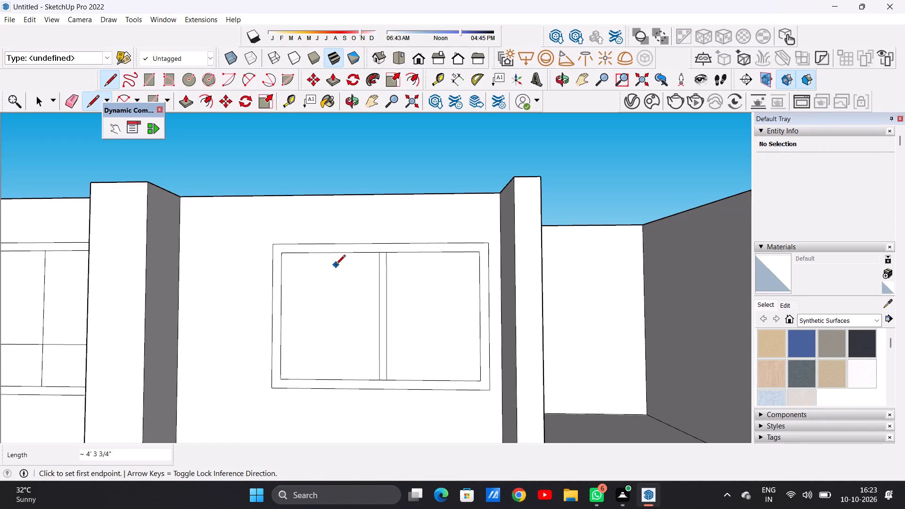
Draw a second narrow mullion midway across the window's left half with two vertical lines, each about 4' 3 3/4" long.
scroll(336, 266, up, 7)
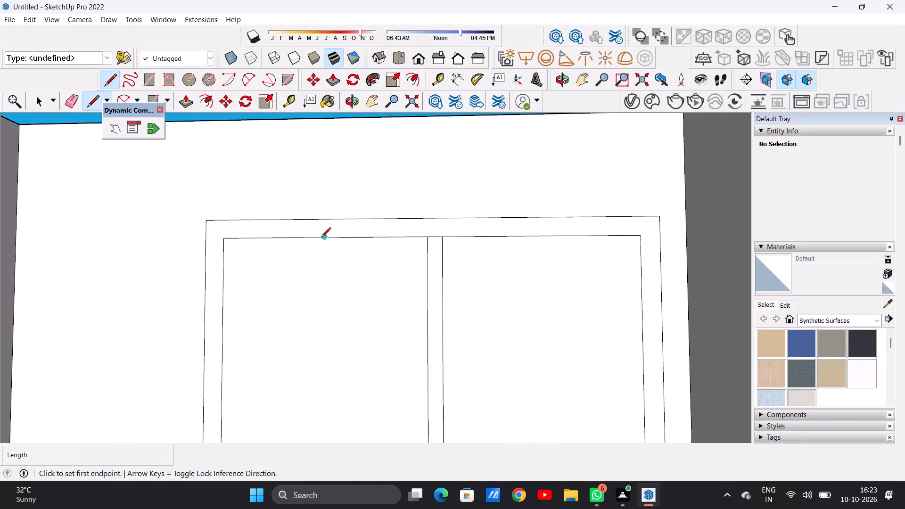
click(316, 239)
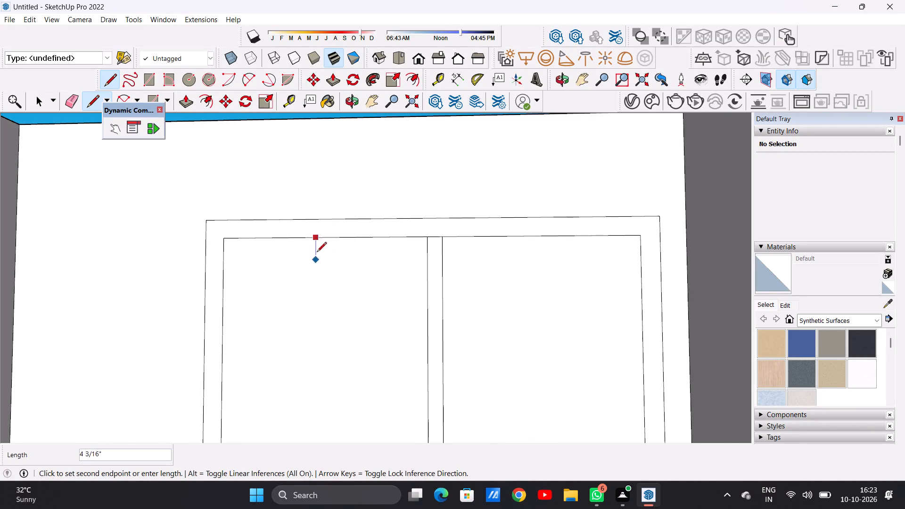
scroll(323, 239, down, 10)
scroll(314, 315, up, 4)
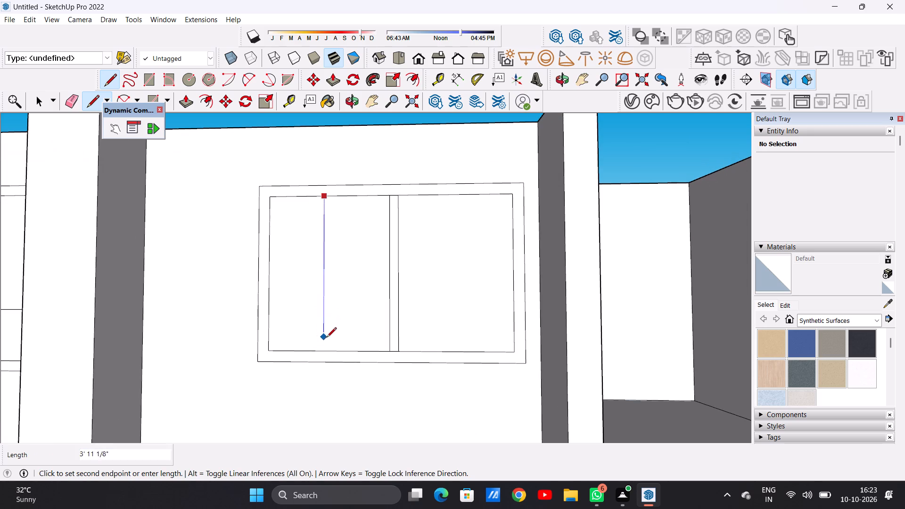
click(322, 349)
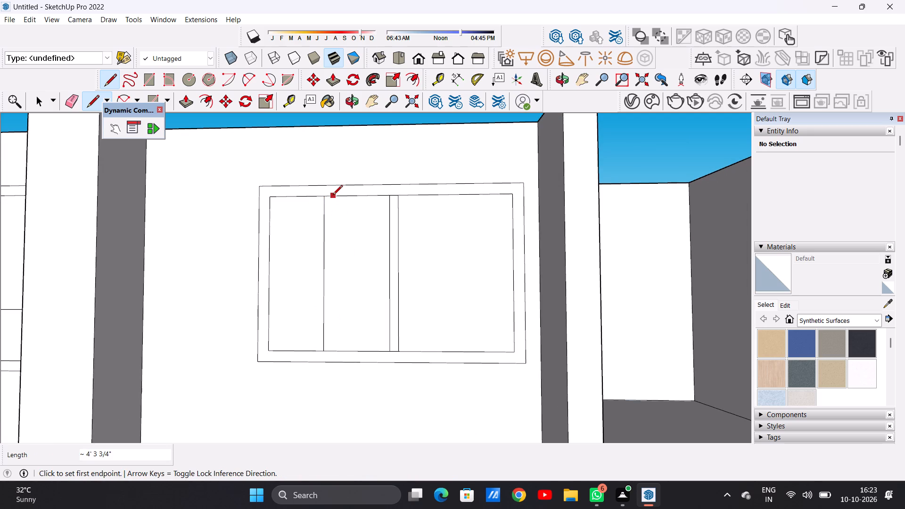
click(333, 196)
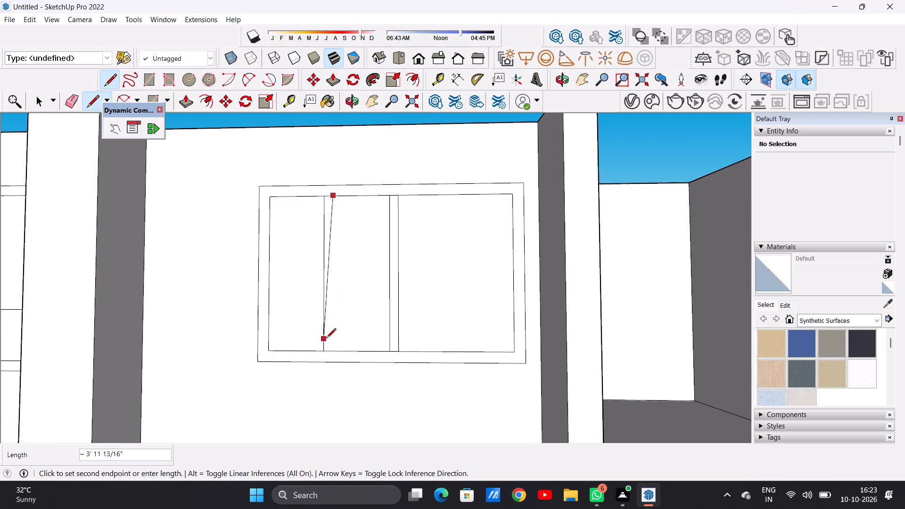
click(331, 347)
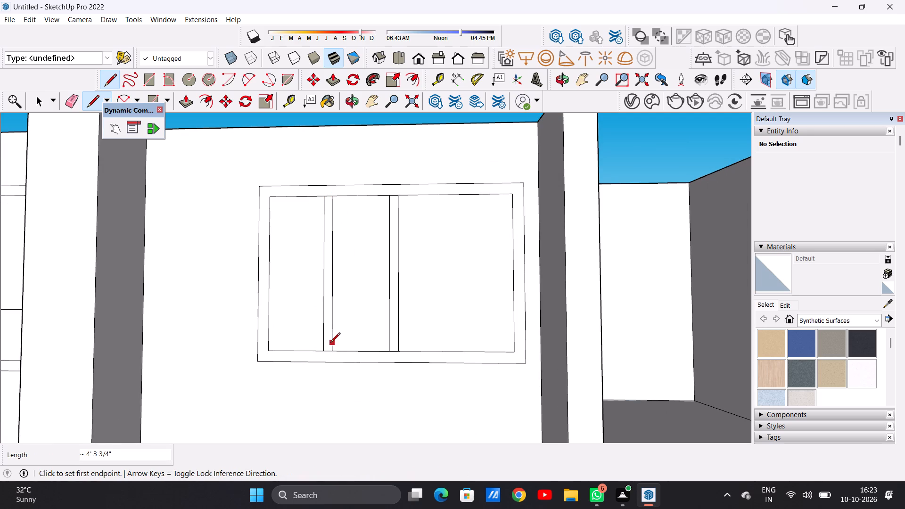
Copy the left mullion strip horizontally to the middle of the window's right half.
key(space)
double_click(329, 333)
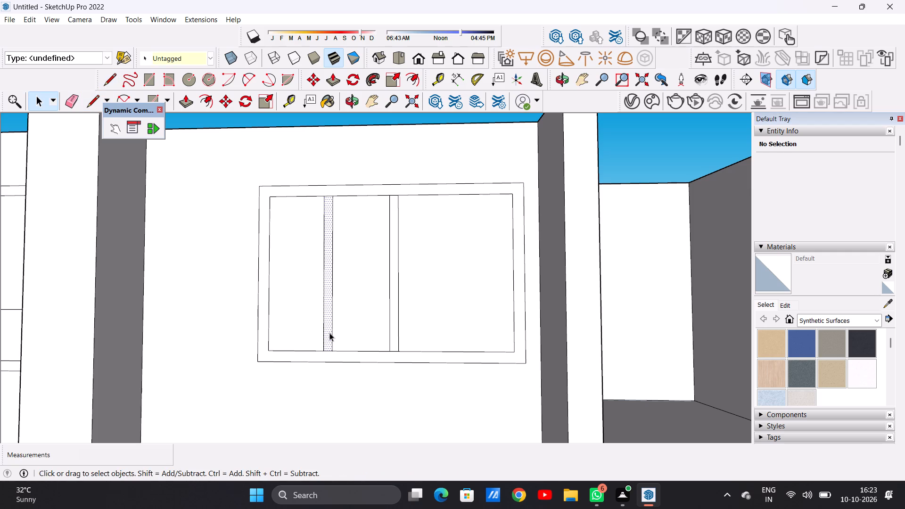
key(m)
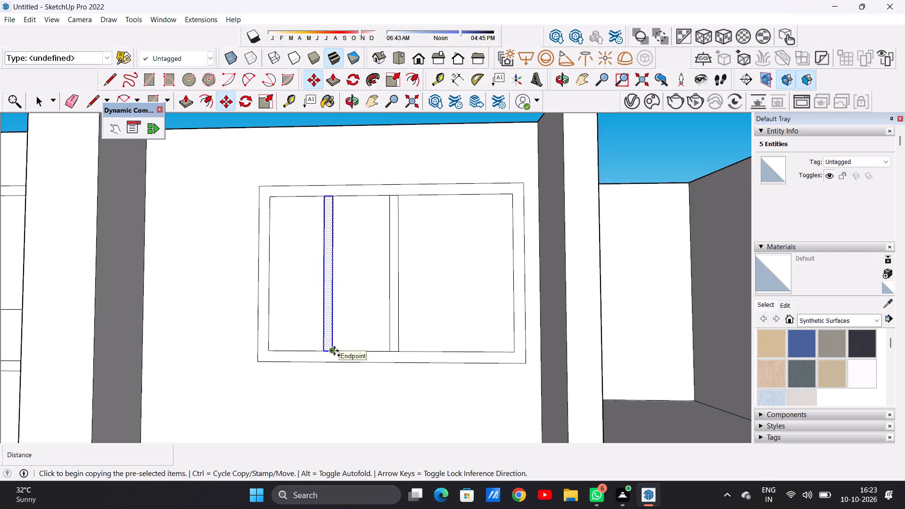
click(334, 351)
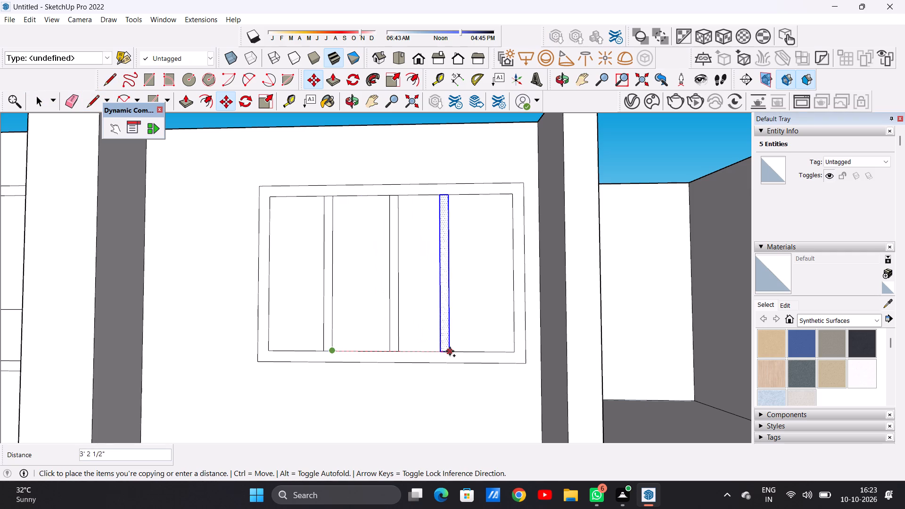
click(455, 350)
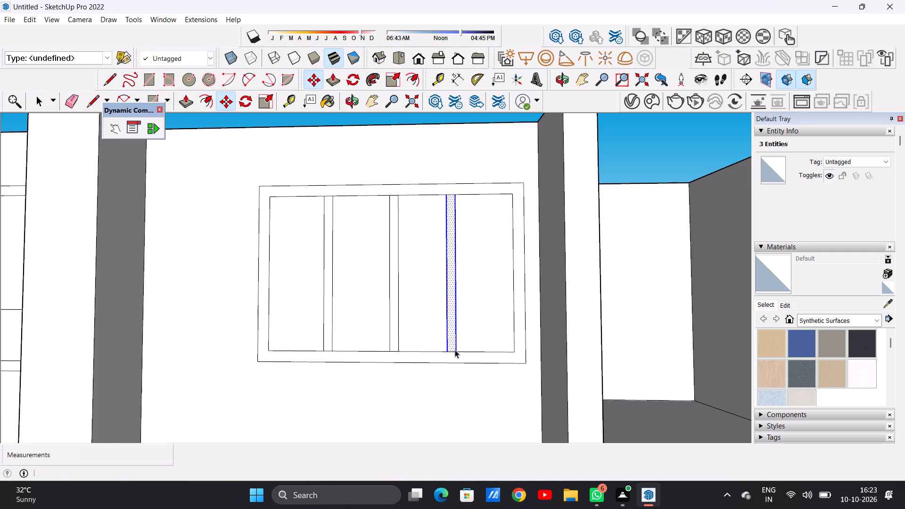
key(space)
scroll(397, 334, down, 8)
click(418, 181)
Examine the whole two-storey building with the middle bay's new window from the front, above and an angle.
scroll(362, 232, down, 4)
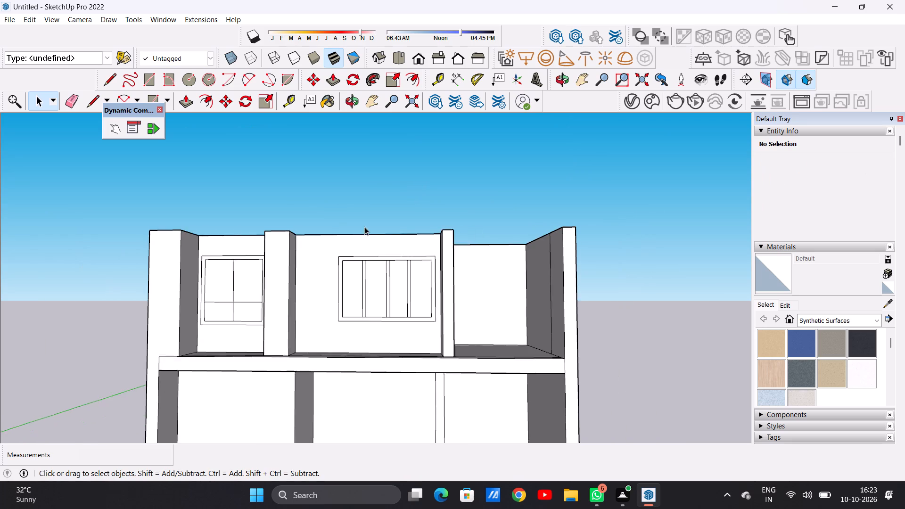
scroll(364, 227, down, 7)
scroll(379, 313, up, 6)
scroll(365, 286, down, 3)
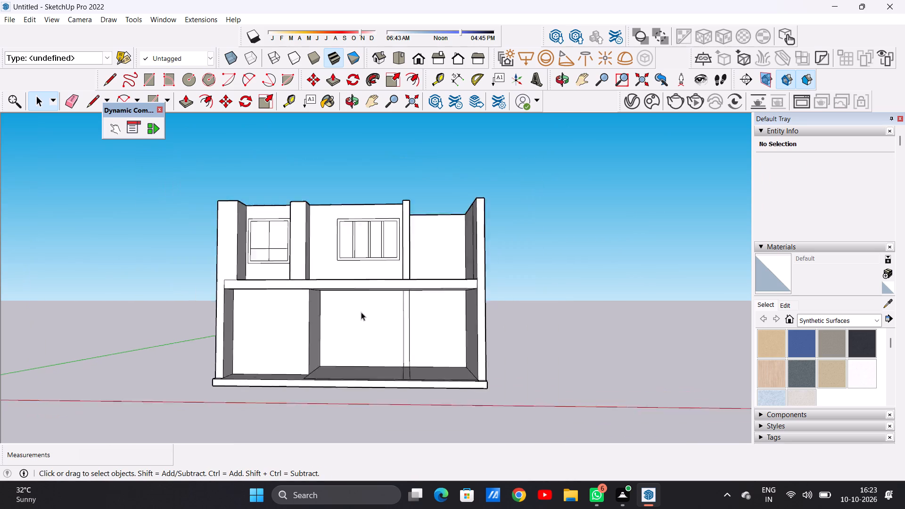
scroll(361, 312, down, 6)
scroll(373, 268, up, 6)
middle_drag(394, 262, 398, 336)
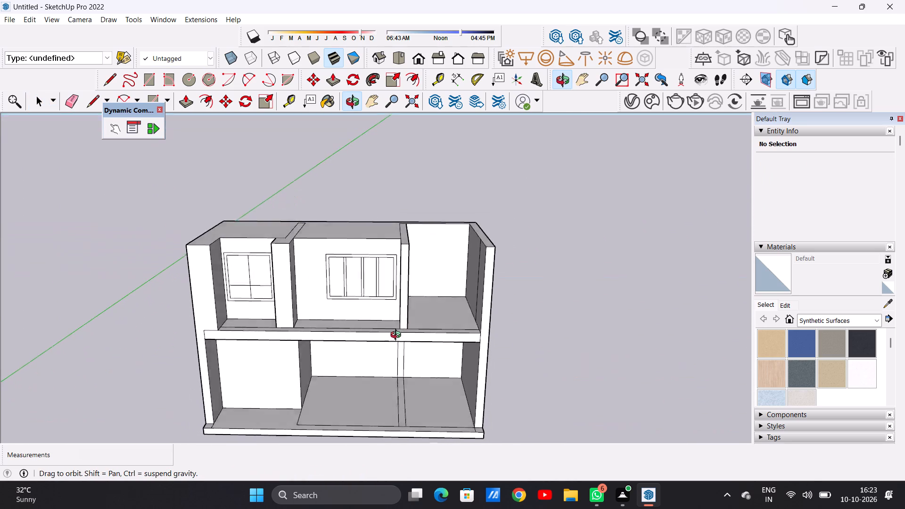
middle_drag(398, 336, 397, 320)
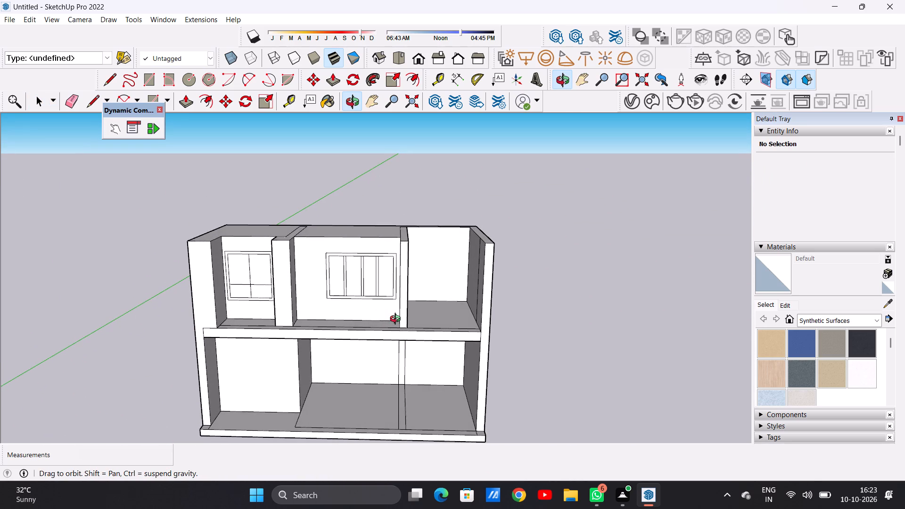
middle_drag(397, 320, 399, 308)
middle_drag(375, 308, 279, 322)
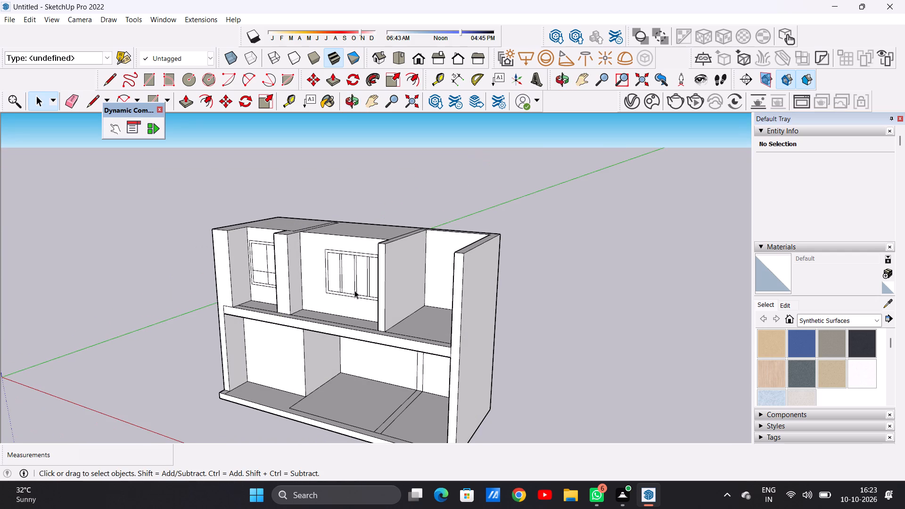
scroll(368, 294, down, 4)
middle_drag(341, 299, 464, 333)
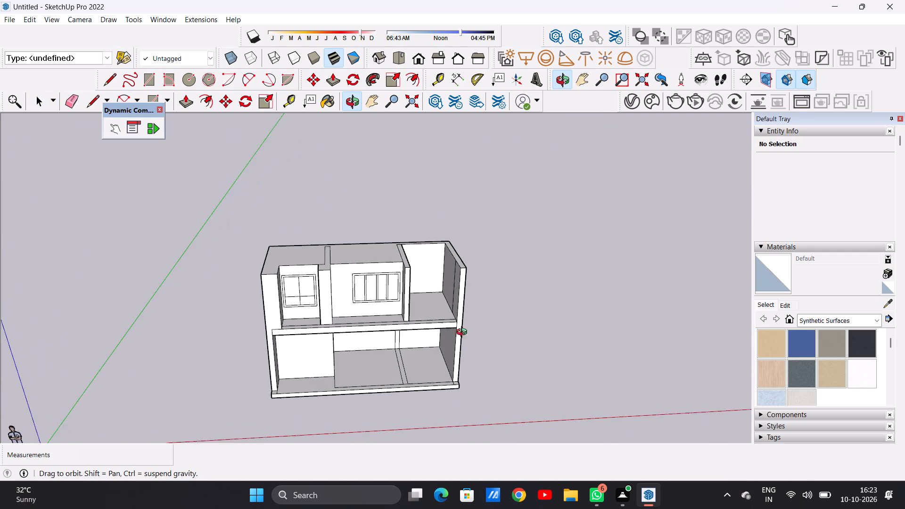
middle_drag(464, 333, 471, 333)
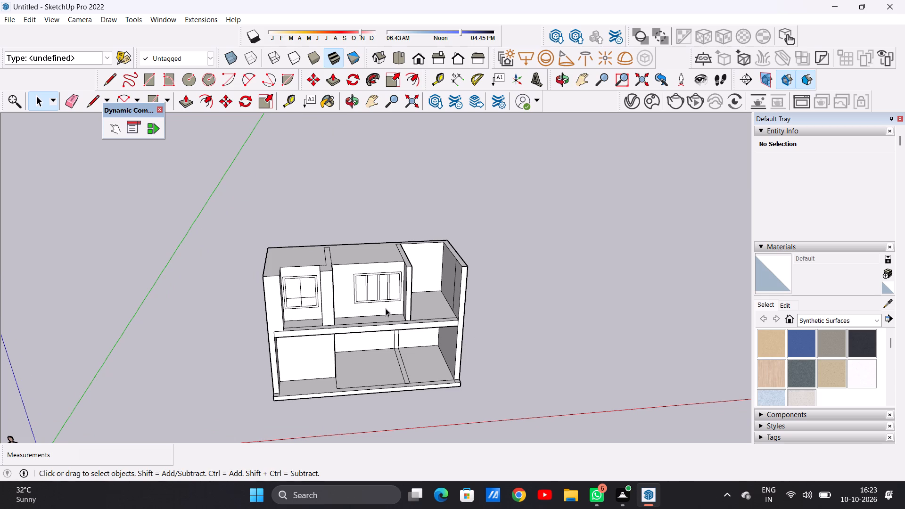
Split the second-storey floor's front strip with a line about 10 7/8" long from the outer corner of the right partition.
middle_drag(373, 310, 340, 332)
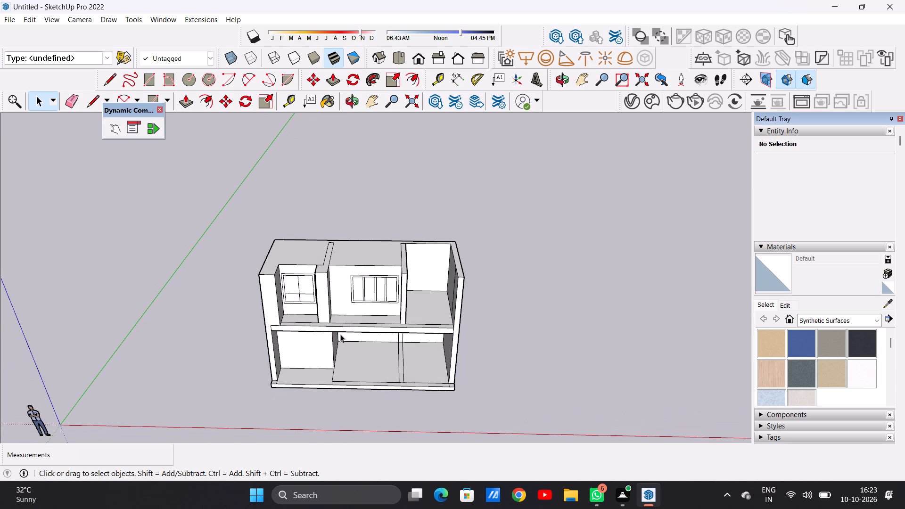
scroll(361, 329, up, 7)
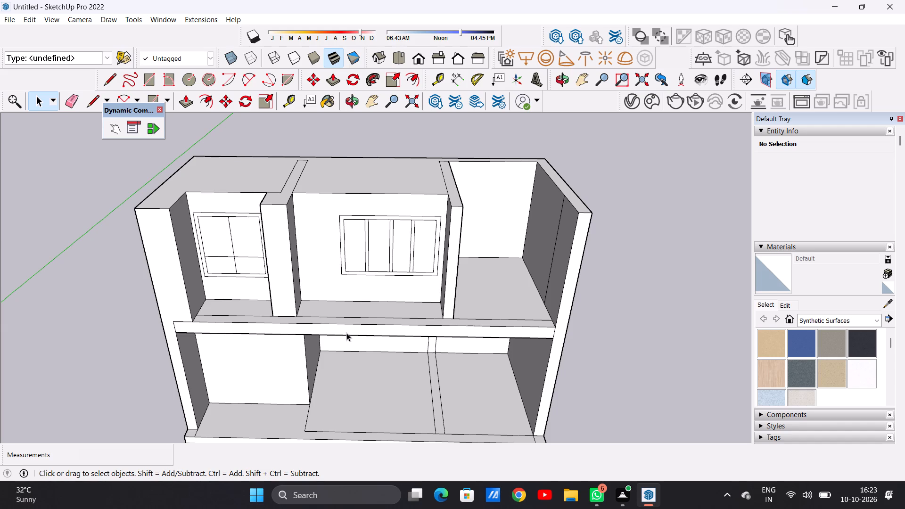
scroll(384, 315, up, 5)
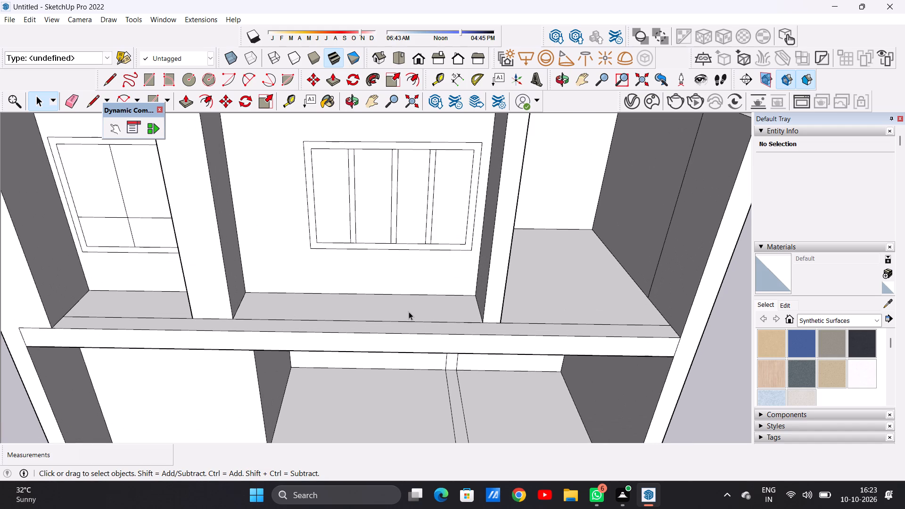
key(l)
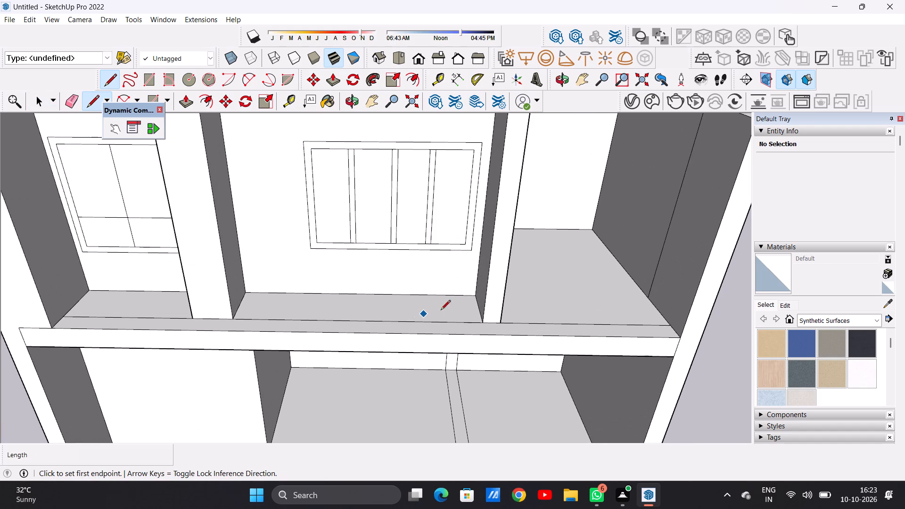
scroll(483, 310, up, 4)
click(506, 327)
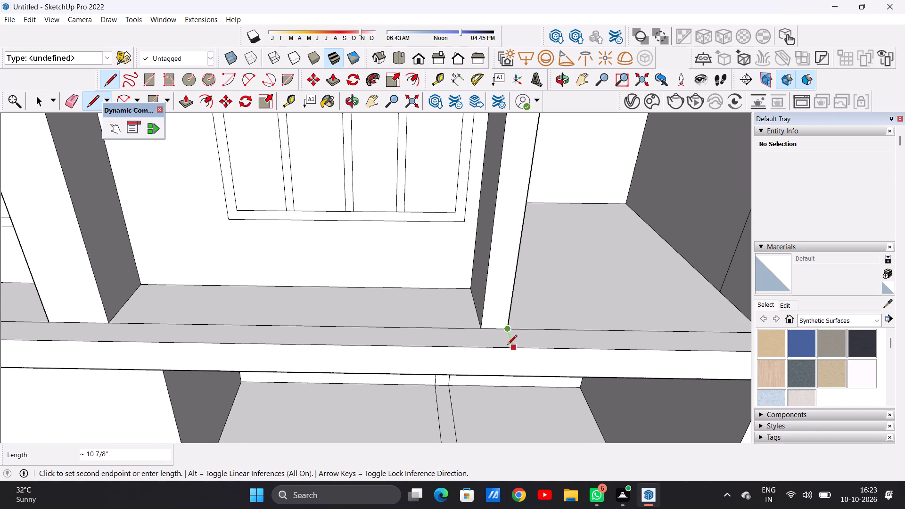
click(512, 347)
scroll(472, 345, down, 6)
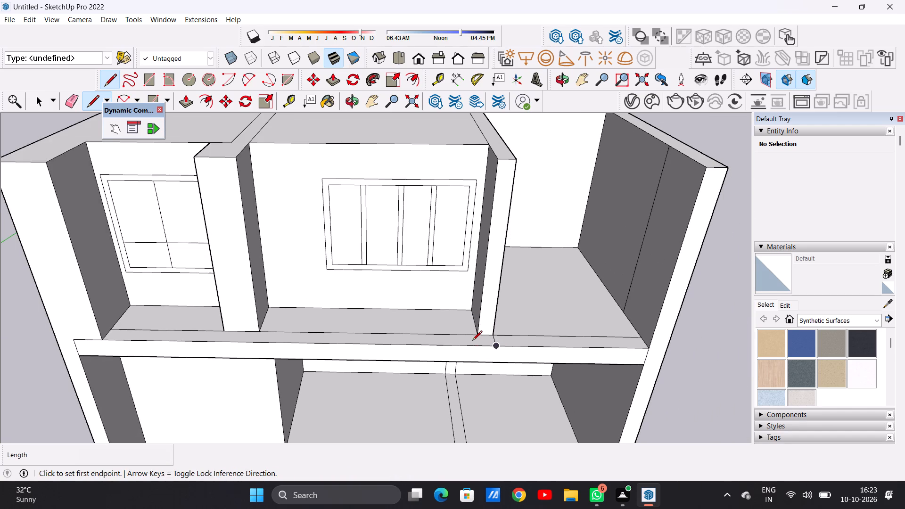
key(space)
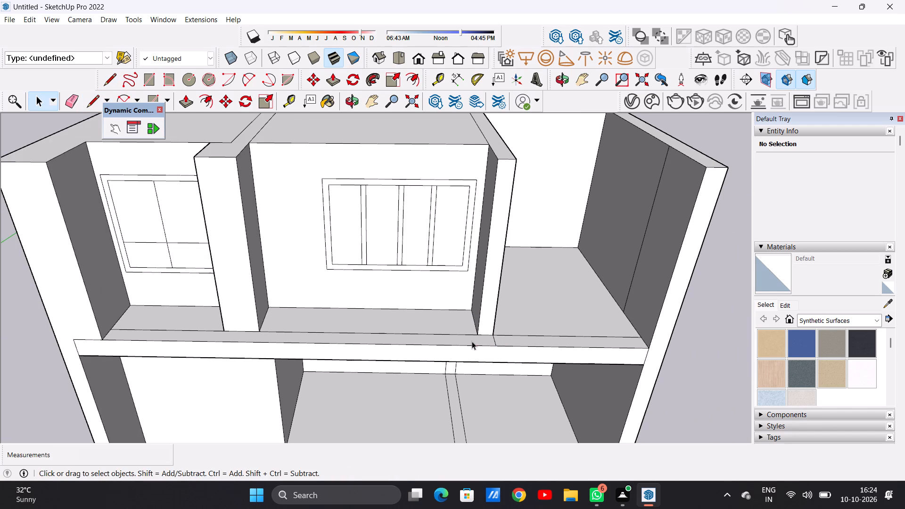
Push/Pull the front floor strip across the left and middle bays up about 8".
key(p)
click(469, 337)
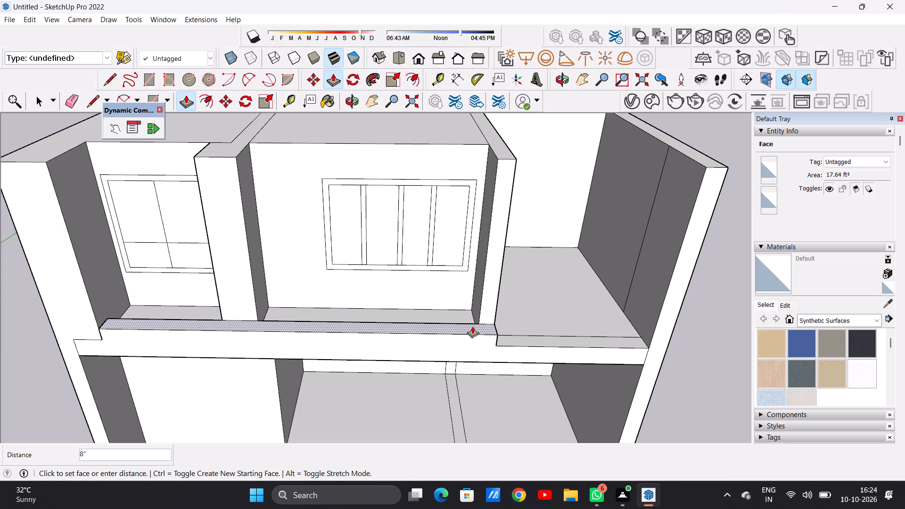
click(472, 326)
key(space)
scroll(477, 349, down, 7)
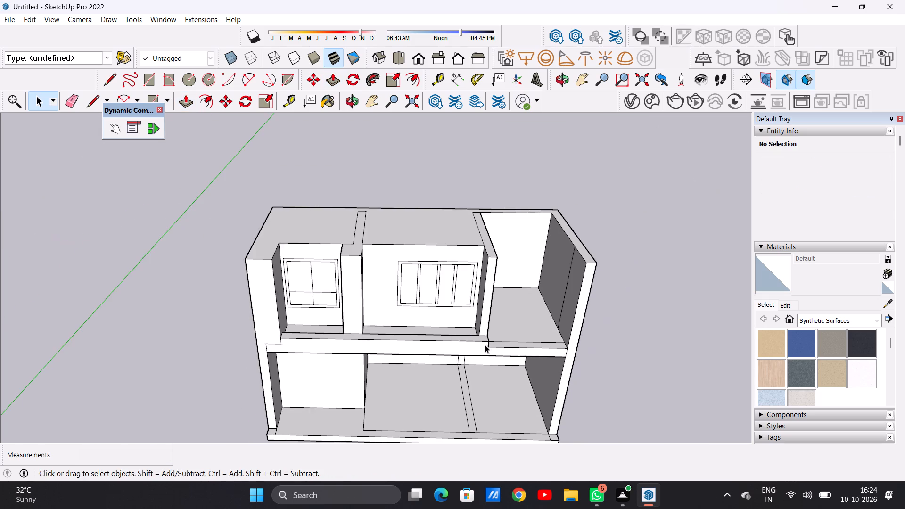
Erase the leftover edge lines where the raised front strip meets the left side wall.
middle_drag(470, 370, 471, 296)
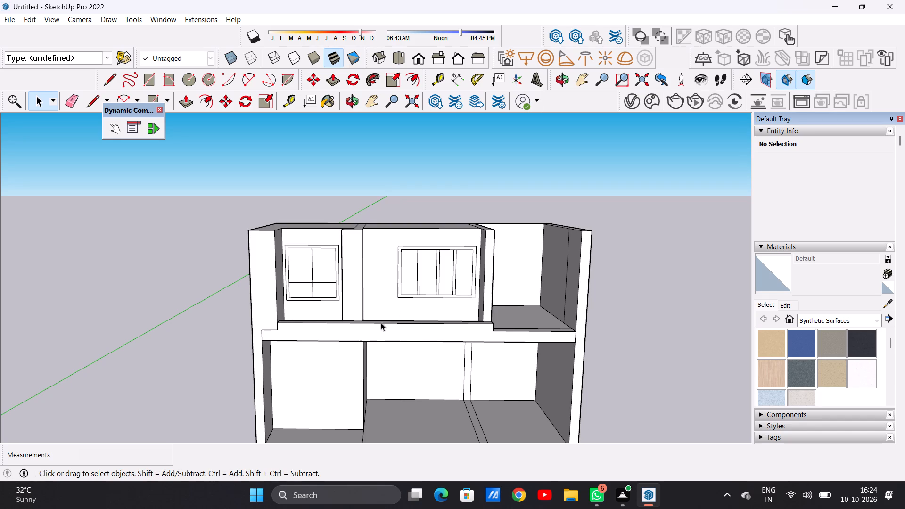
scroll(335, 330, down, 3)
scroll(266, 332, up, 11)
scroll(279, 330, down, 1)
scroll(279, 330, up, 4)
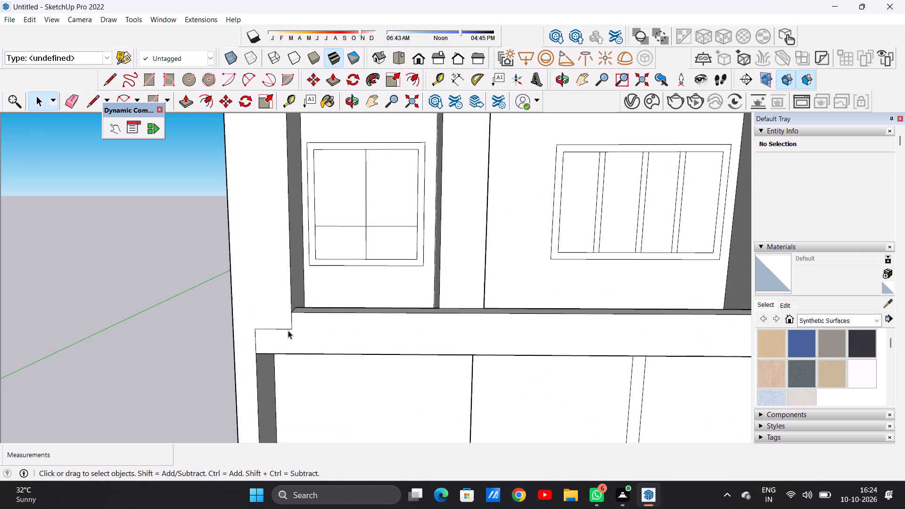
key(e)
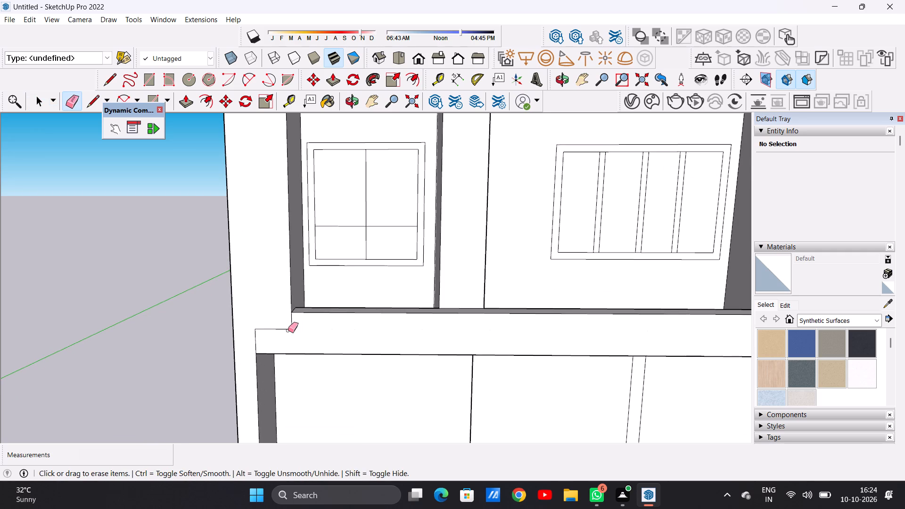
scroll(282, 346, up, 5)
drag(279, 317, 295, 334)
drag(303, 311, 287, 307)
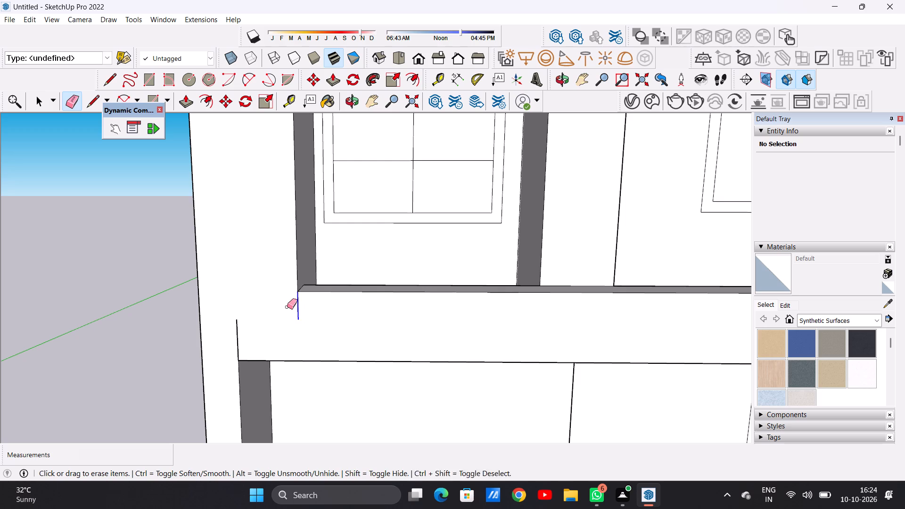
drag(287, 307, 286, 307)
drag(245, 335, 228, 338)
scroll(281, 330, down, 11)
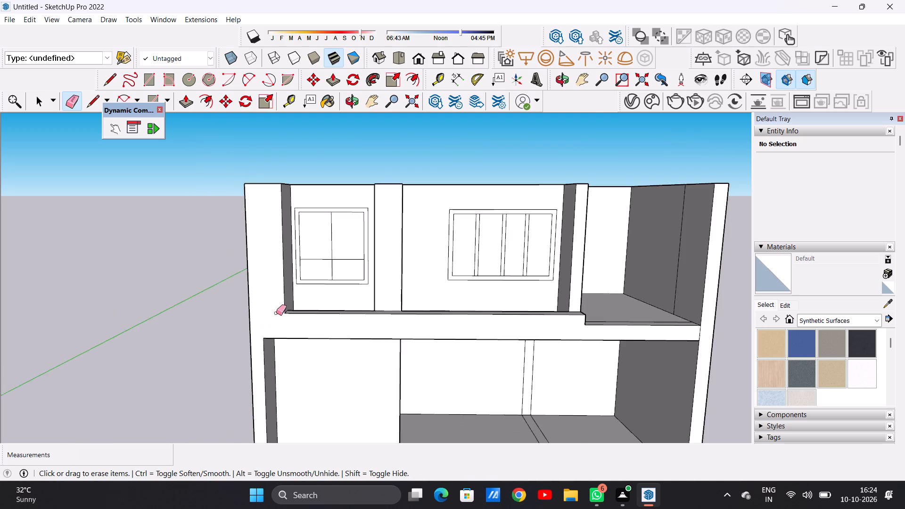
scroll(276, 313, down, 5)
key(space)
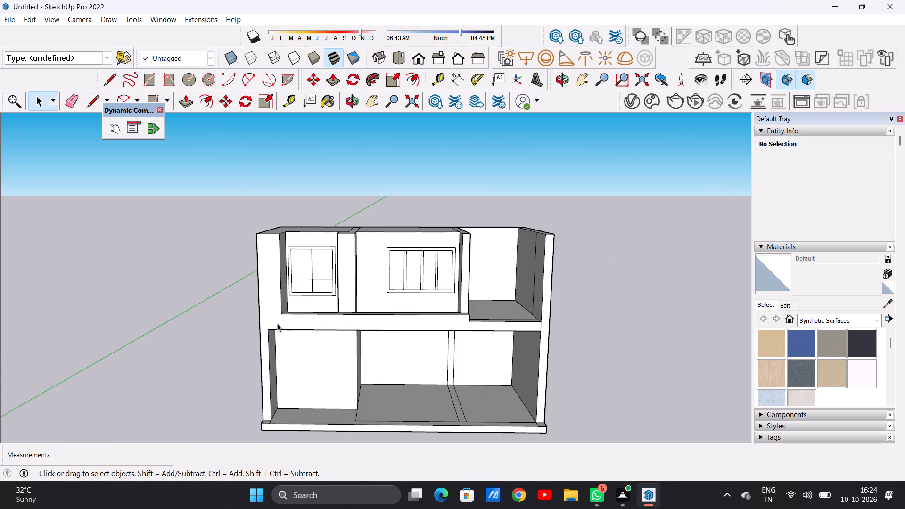
Examine the whole two-storey building's front and the second-storey bays from a distance and from above.
scroll(314, 329, down, 5)
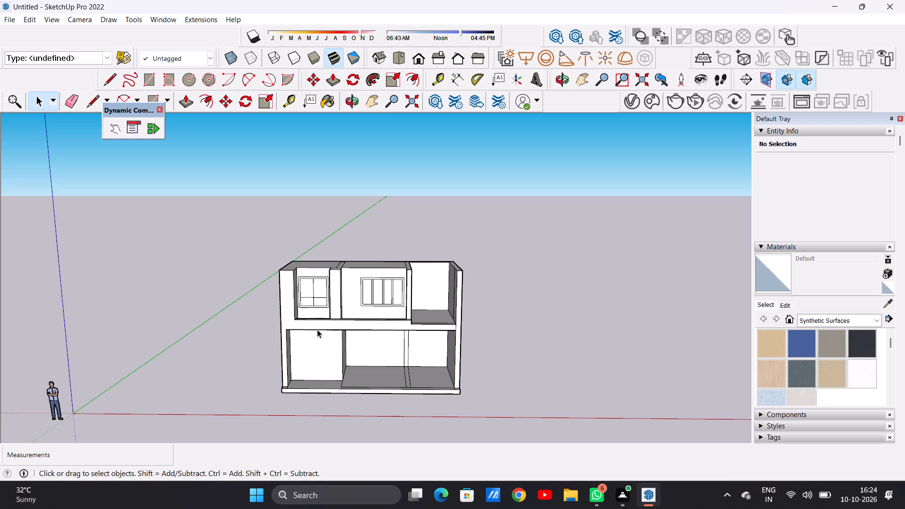
scroll(375, 265, down, 12)
scroll(371, 297, down, 10)
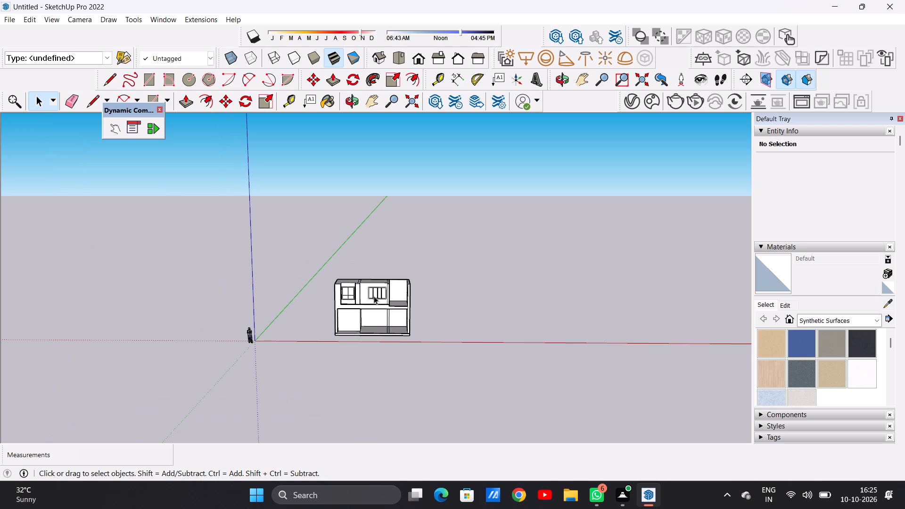
scroll(381, 297, down, 3)
scroll(397, 286, up, 2)
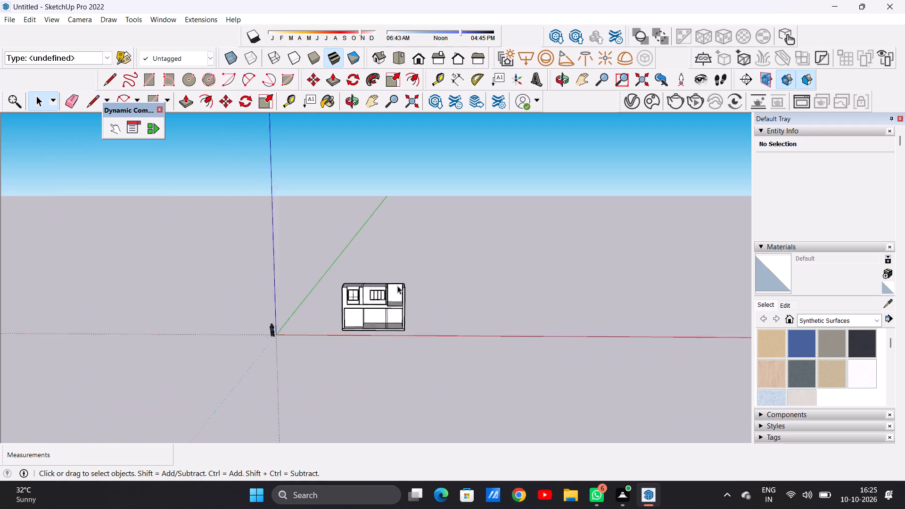
scroll(397, 286, up, 11)
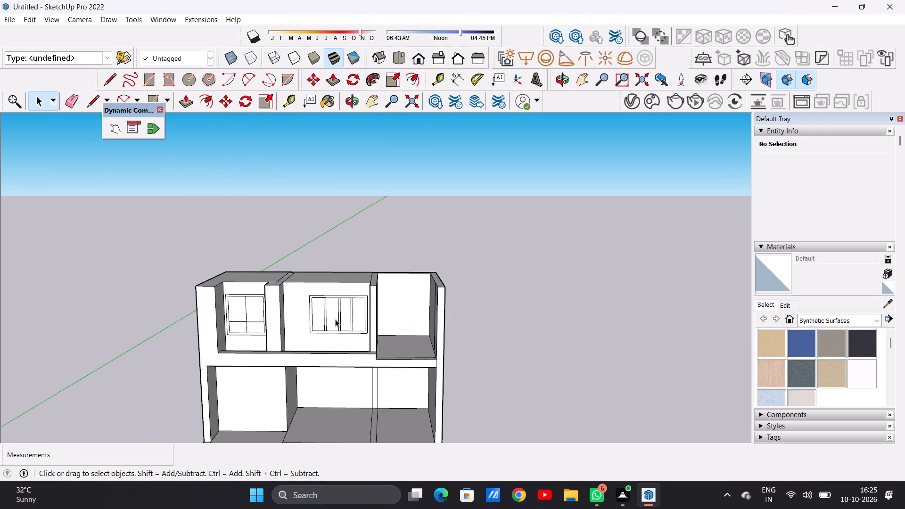
middle_drag(334, 318, 332, 383)
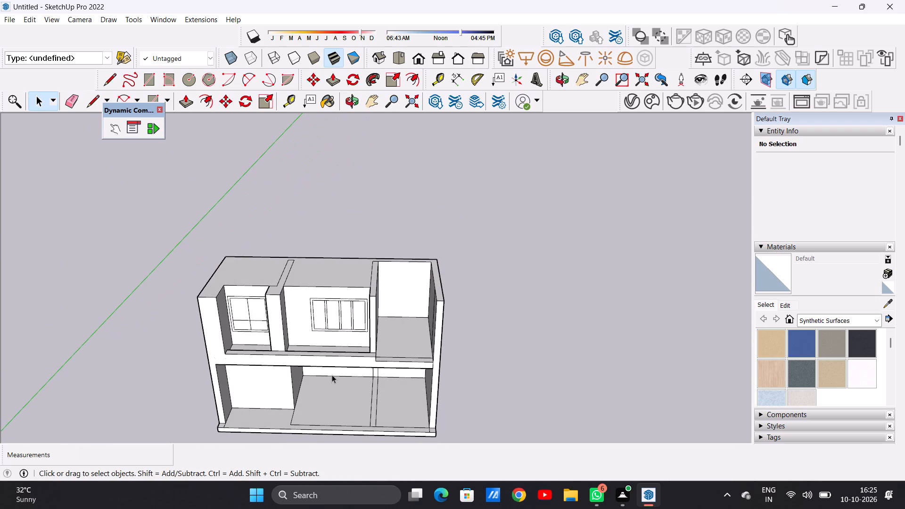
scroll(328, 311, up, 6)
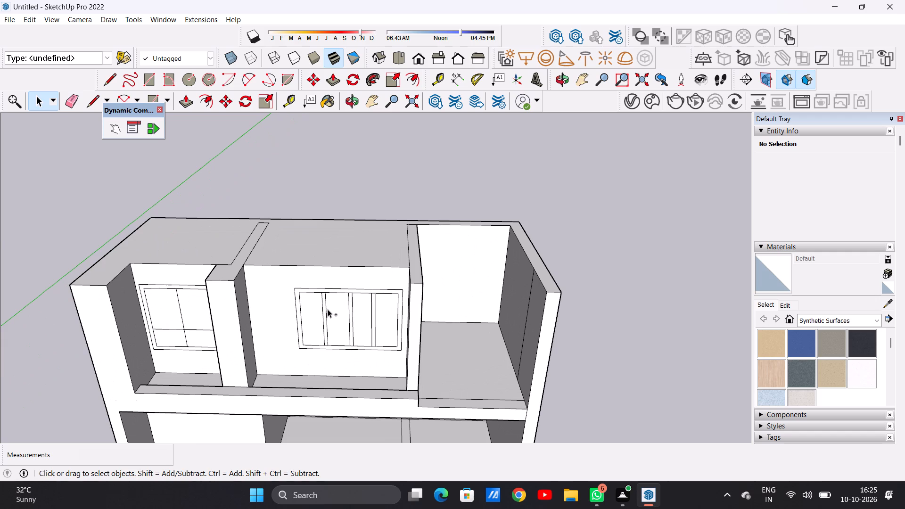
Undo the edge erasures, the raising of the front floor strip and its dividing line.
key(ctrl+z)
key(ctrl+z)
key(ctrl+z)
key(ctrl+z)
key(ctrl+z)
Undo the middle bay window's mullions, frame and outline back to the blank second-storey wall.
key(z)
key(ctrl+z)
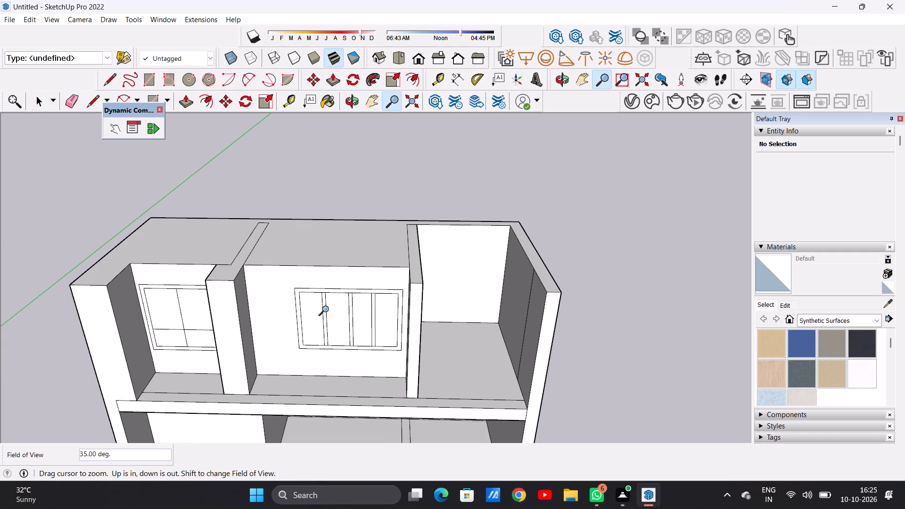
key(space)
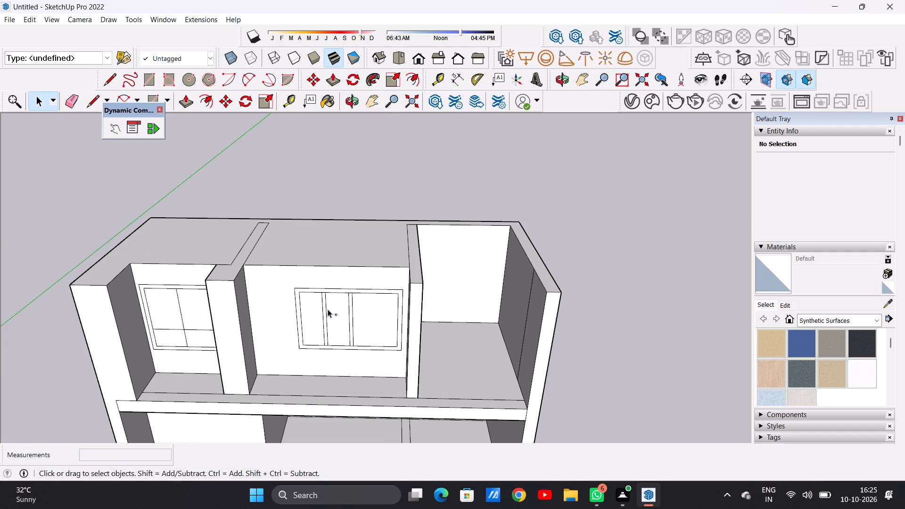
key(ctrl+z)
key(ctrl+z)
key(ctrl+z)
key(ctrl+z)
key(ctrl+z)
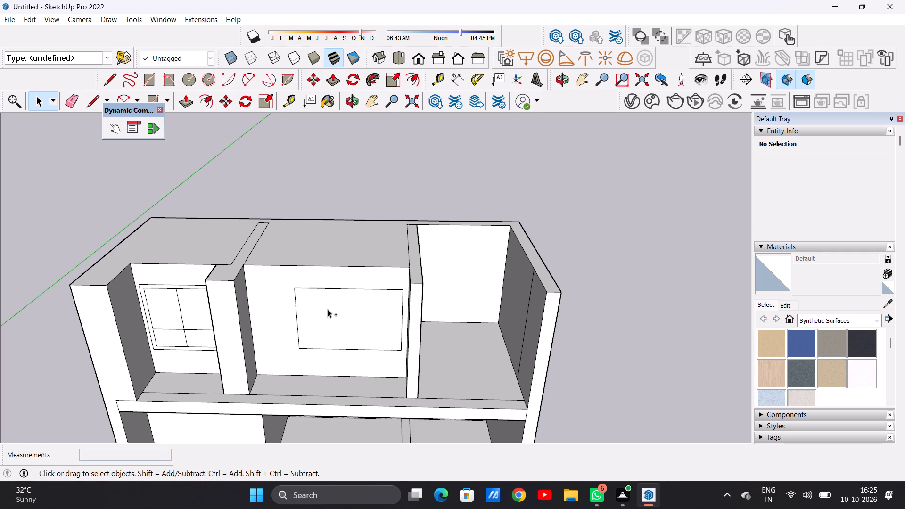
key(ctrl+z)
Push the second-storey middle bay's wall back about 2' 3 7/16" to deepen the recess.
scroll(328, 309, down, 4)
middle_drag(341, 304, 317, 318)
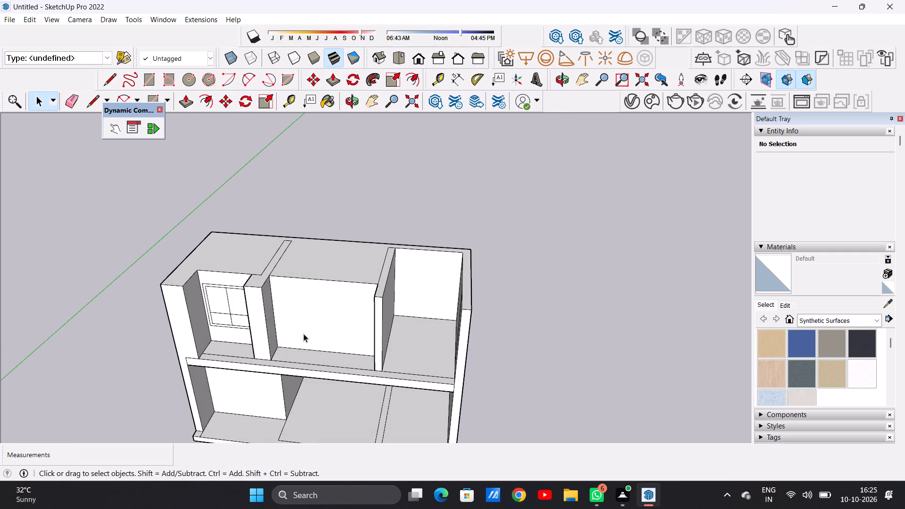
key(p)
scroll(317, 304, up, 4)
click(318, 304)
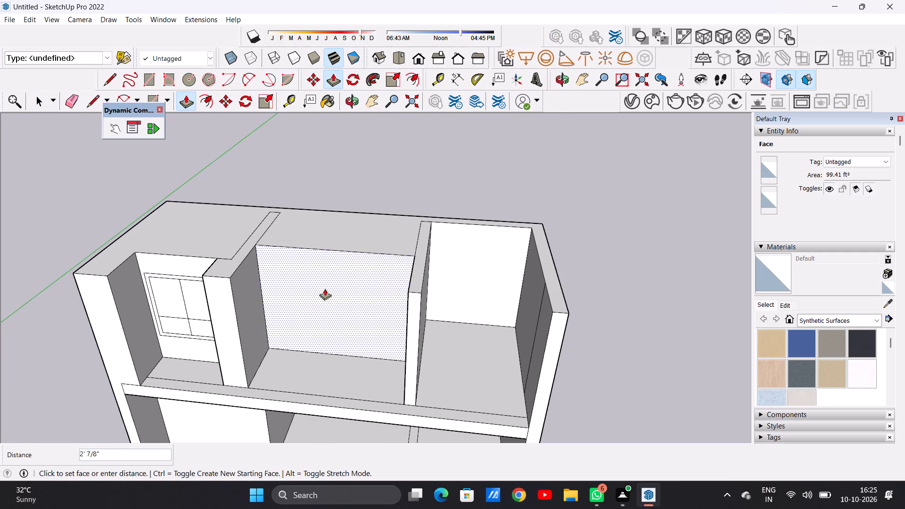
click(325, 287)
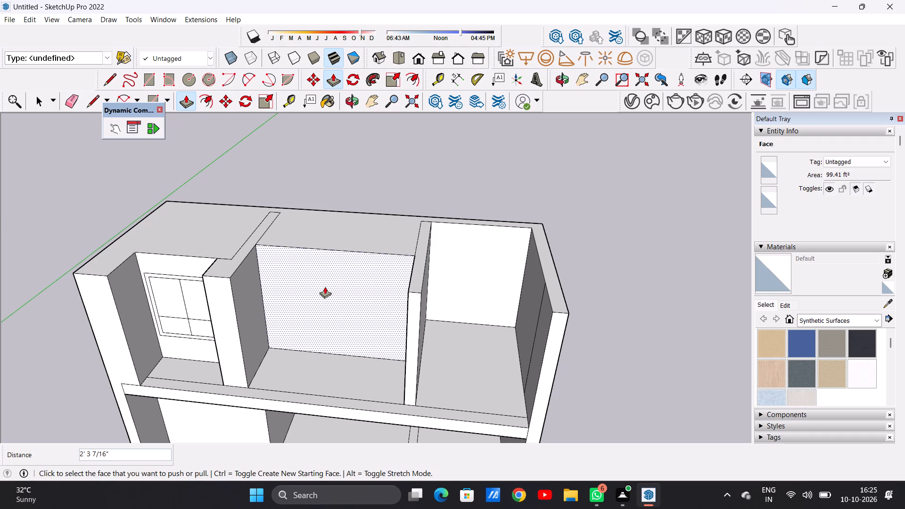
key(space)
Draw a window rectangle about 6' 11" by 4' 10" on the middle bay's recessed wall, close to the right partition.
scroll(371, 321, down, 4)
middle_drag(343, 319, 366, 243)
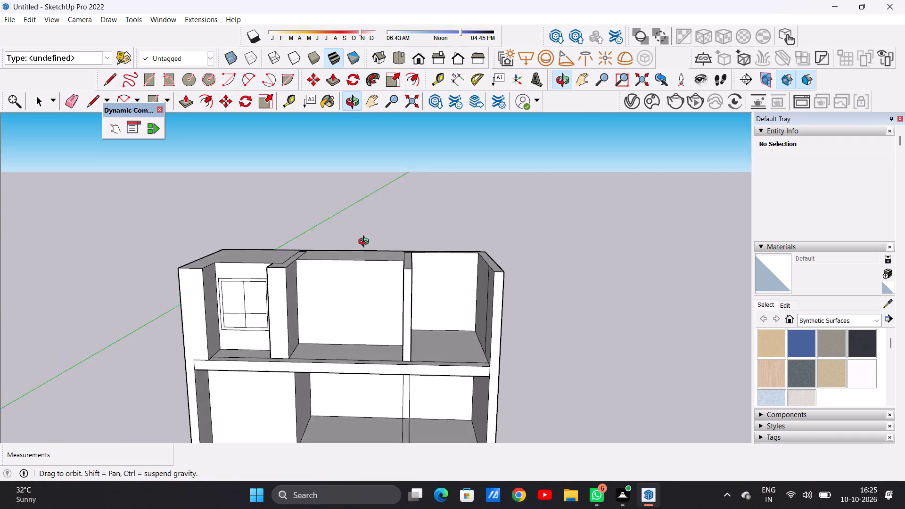
middle_drag(366, 243, 378, 203)
middle_drag(376, 213, 374, 220)
scroll(373, 258, up, 1)
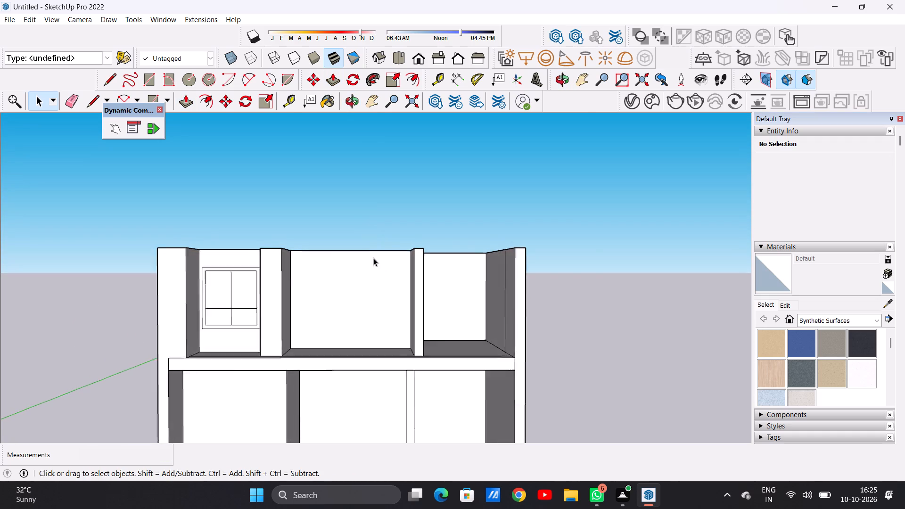
scroll(373, 258, up, 3)
key(r)
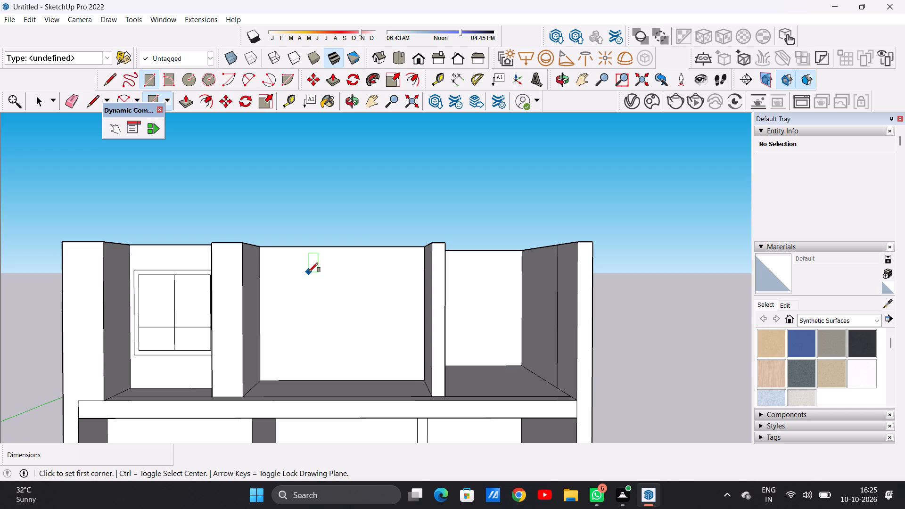
click(316, 270)
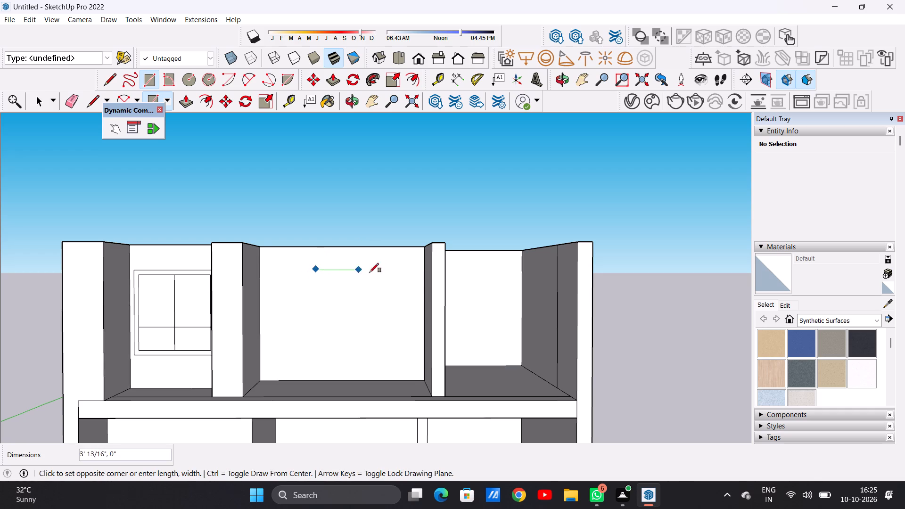
click(419, 342)
key(space)
scroll(395, 354, down, 5)
Offset the middle bay's window rectangle inward about 3 1/2" to form its frame.
scroll(395, 316, up, 7)
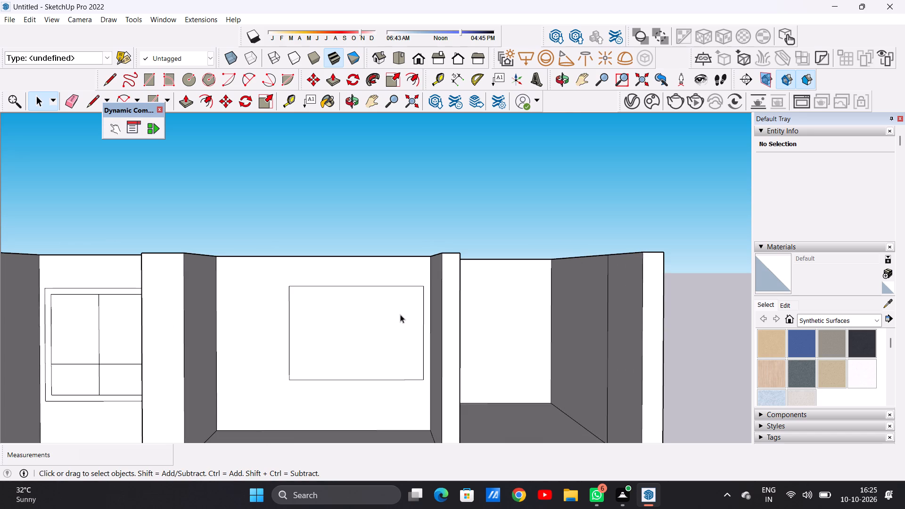
text(OF)
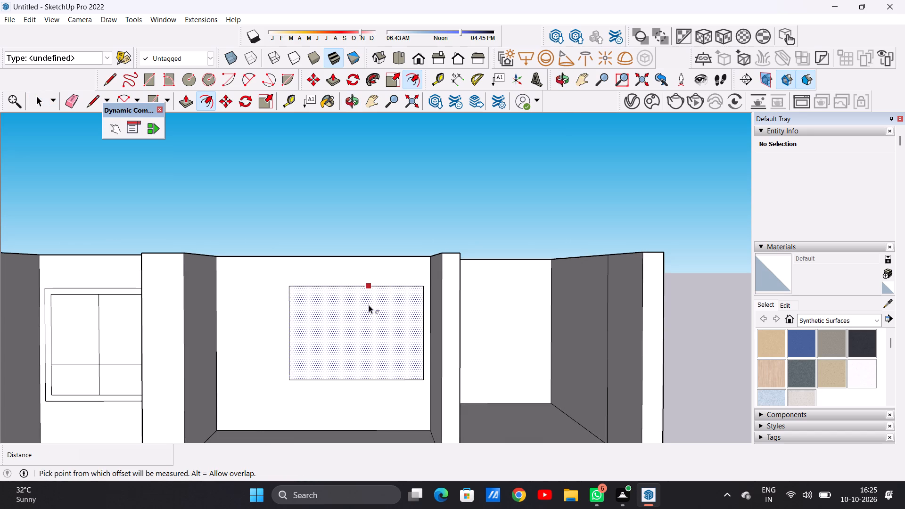
click(369, 305)
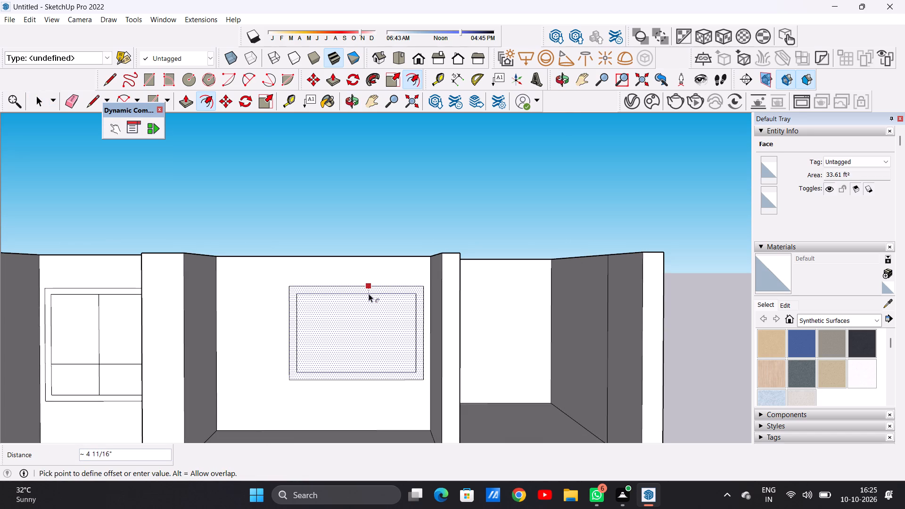
click(370, 292)
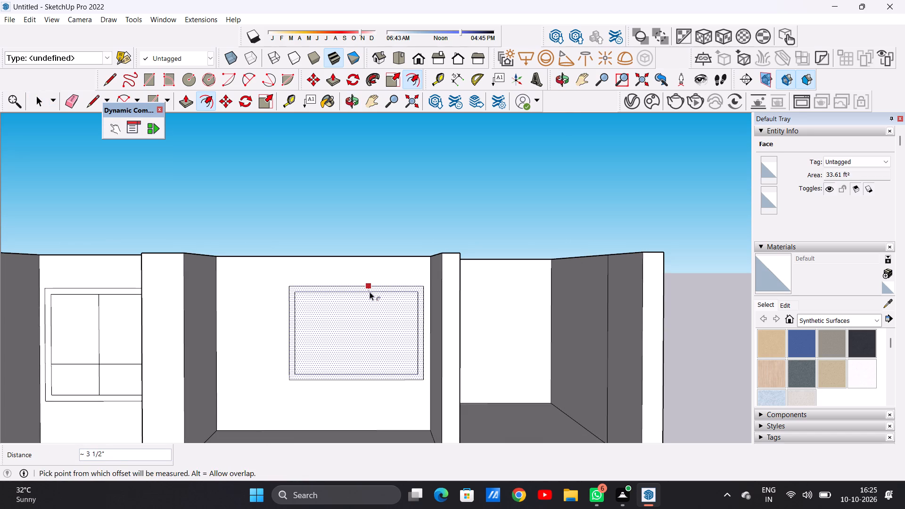
key(space)
Draw two closely spaced vertical lines about 4' 3" tall at the middle of the inner frame to form a central mullion.
text(L)
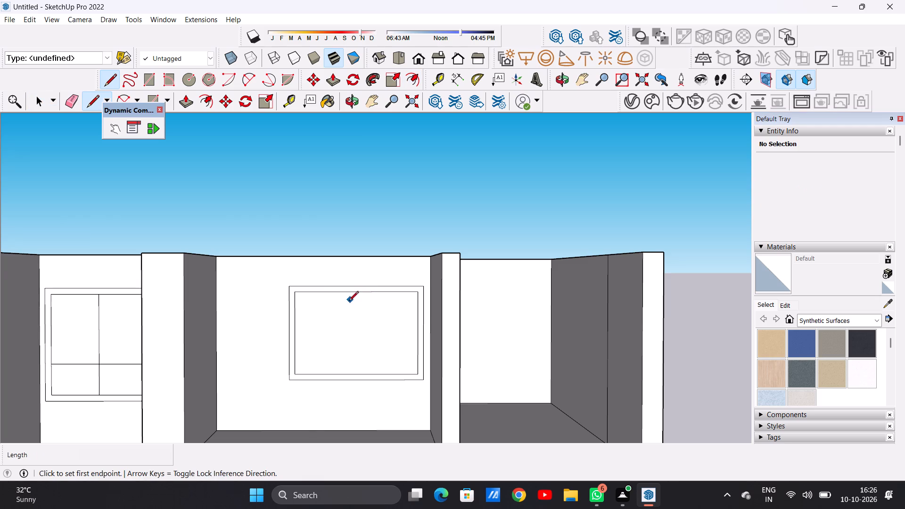
scroll(357, 374, up, 5)
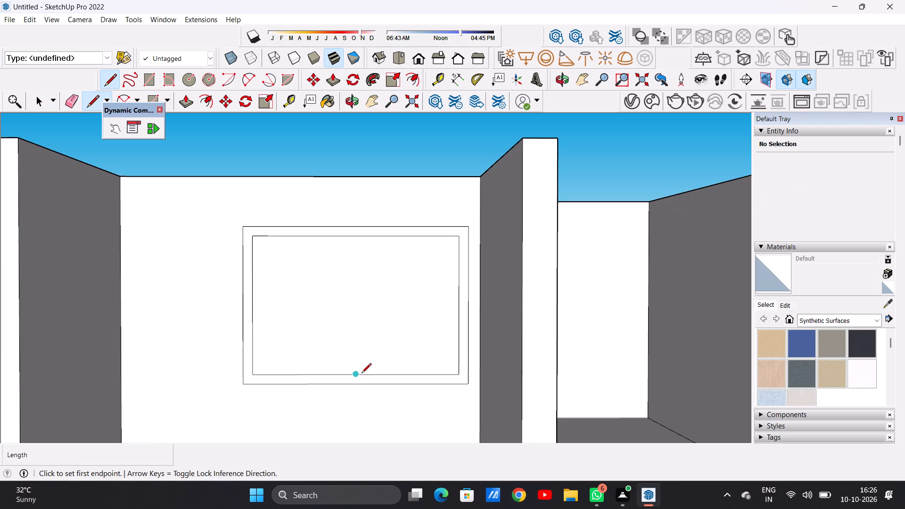
click(362, 374)
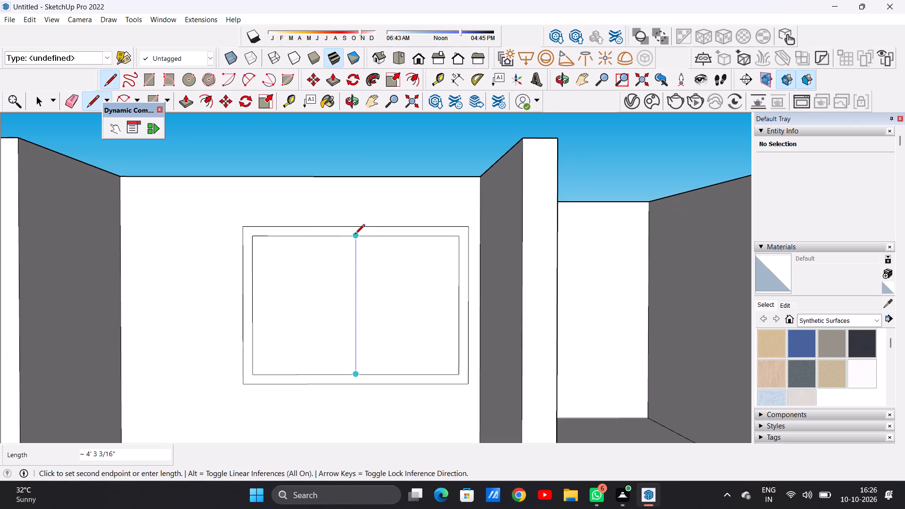
click(355, 235)
click(364, 373)
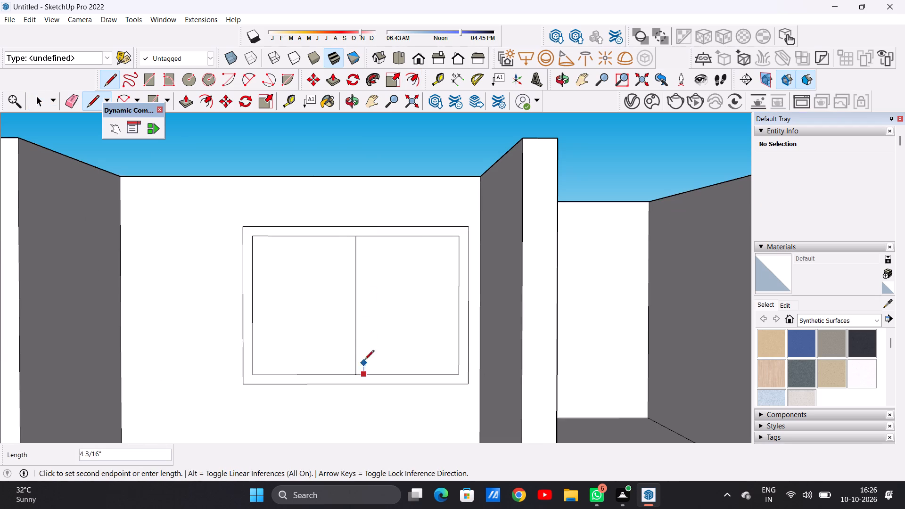
click(366, 238)
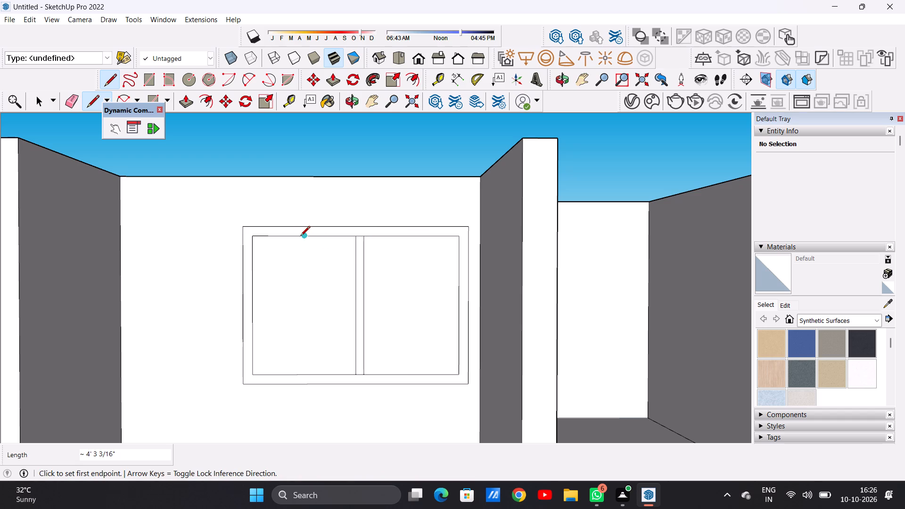
Draw a second narrow vertical mullion, about 4' 3" tall, near the middle of the window's left half.
scroll(306, 244, up, 6)
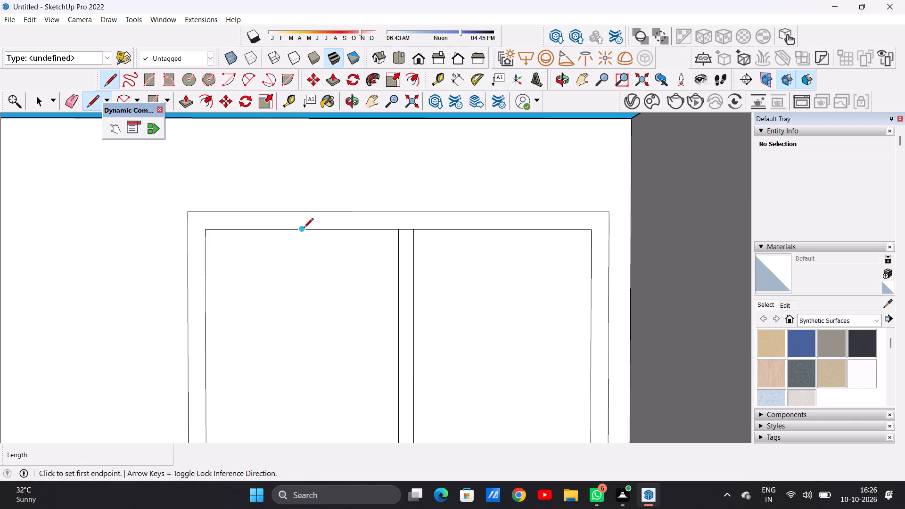
click(295, 230)
scroll(294, 288, down, 2)
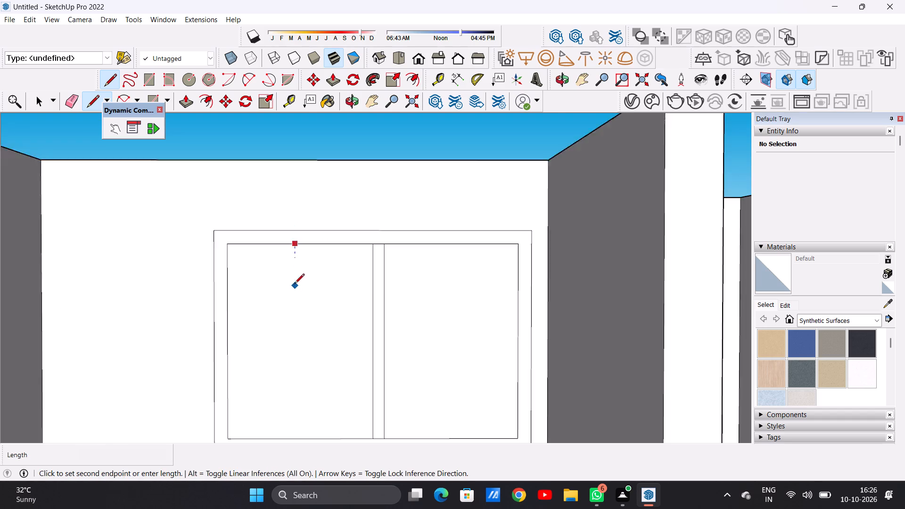
scroll(295, 284, down, 7)
click(293, 369)
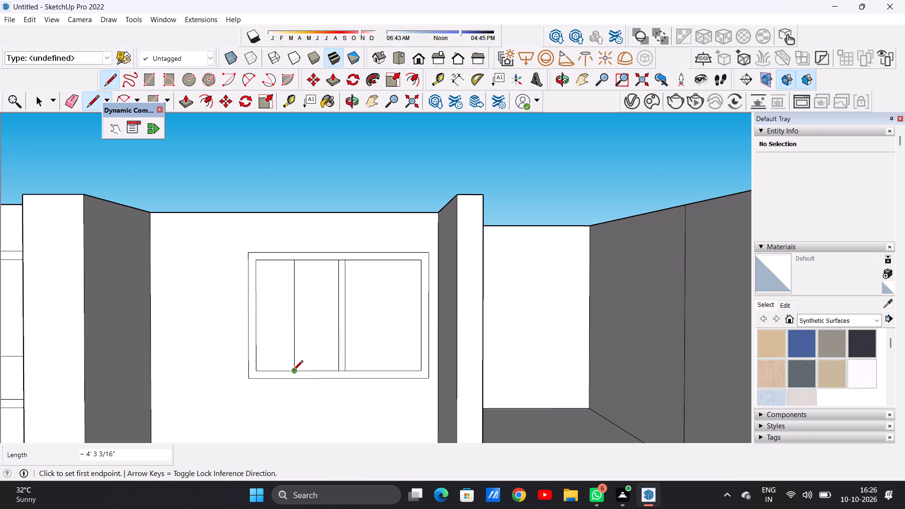
scroll(303, 370, up, 7)
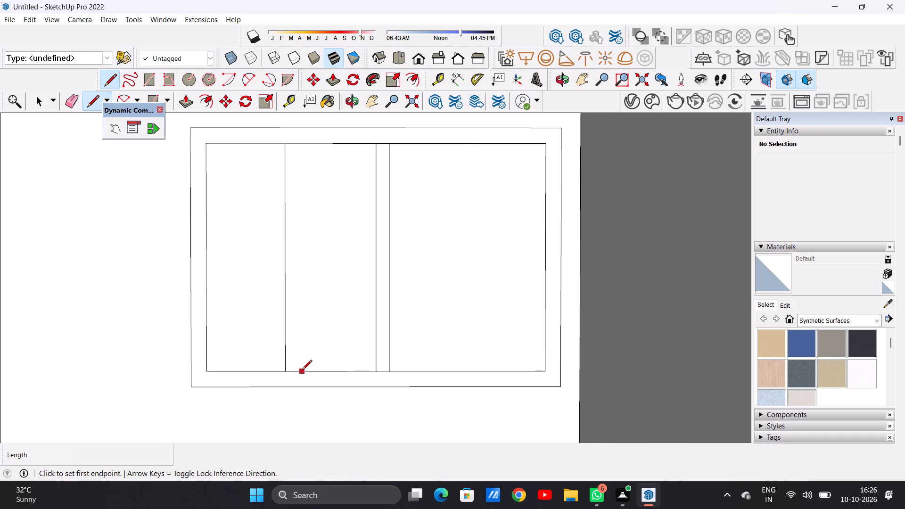
click(298, 370)
scroll(302, 343, down, 5)
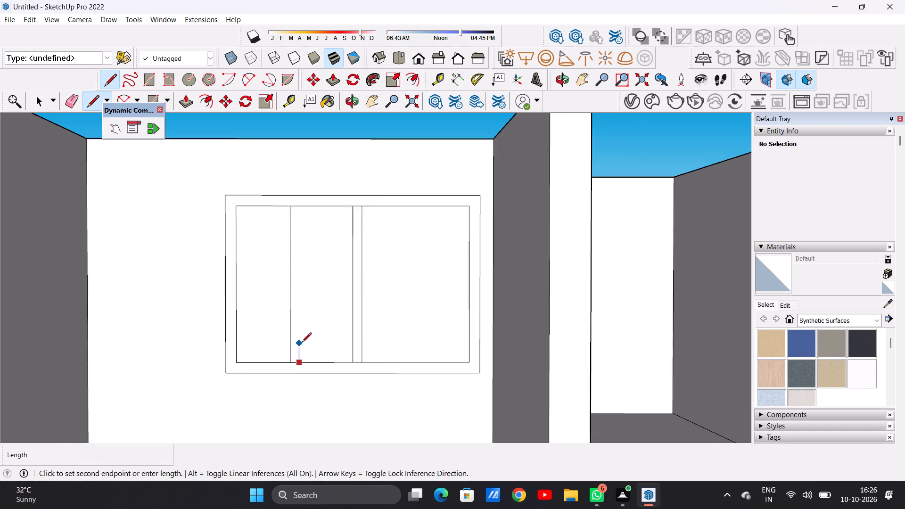
click(298, 219)
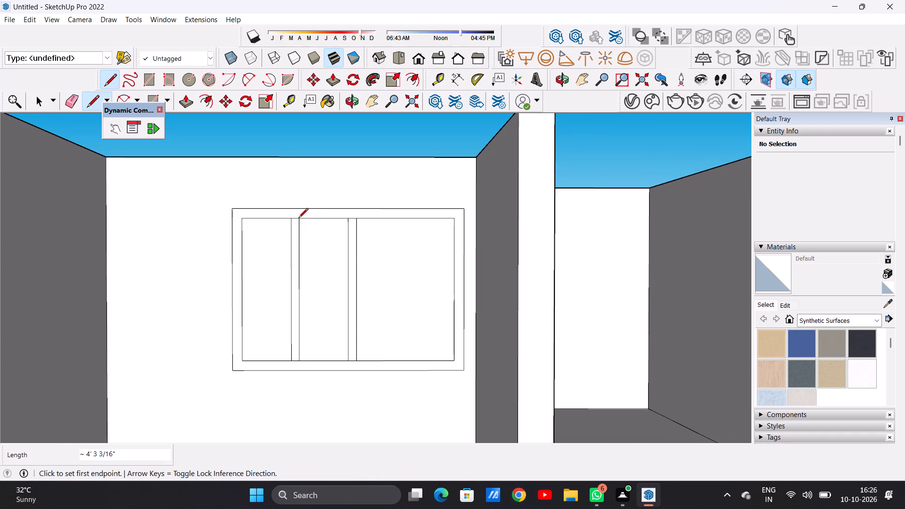
Copy the left mullion strip about 3' 2 1/8" across into the window's right half.
key(space)
double_click(296, 300)
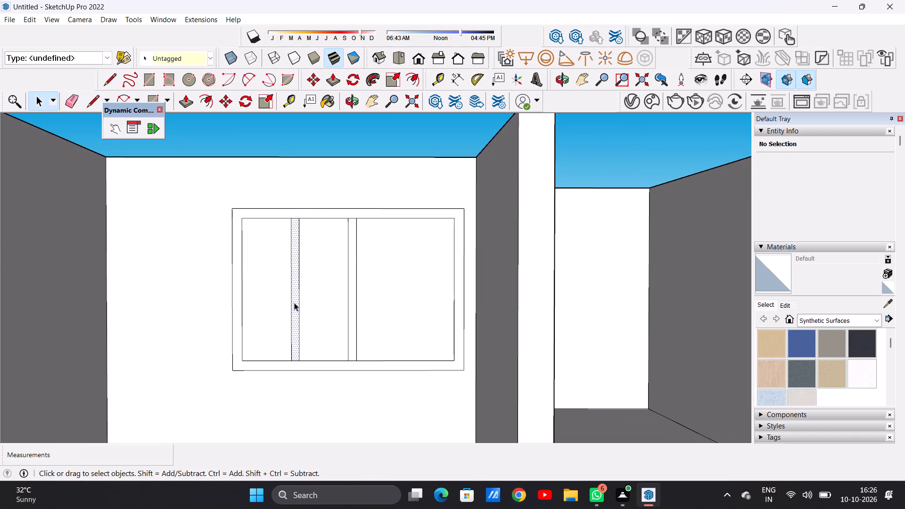
key(m)
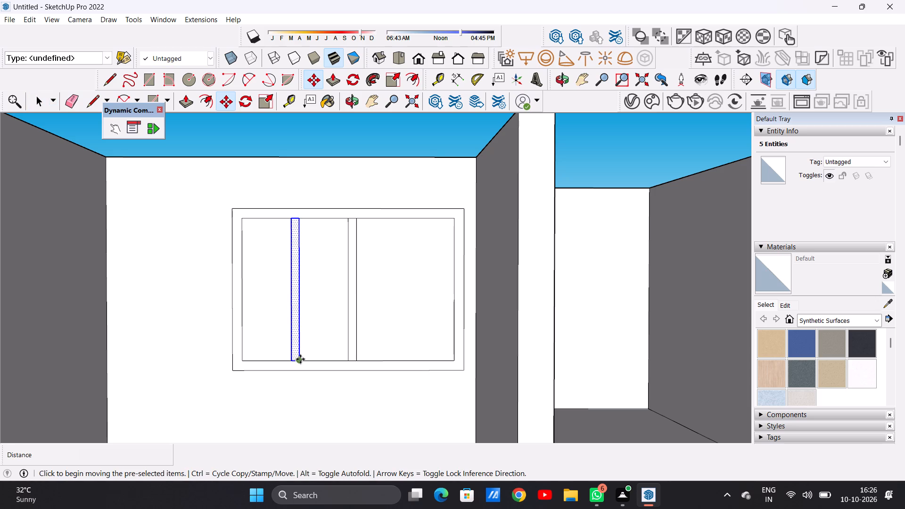
click(300, 359)
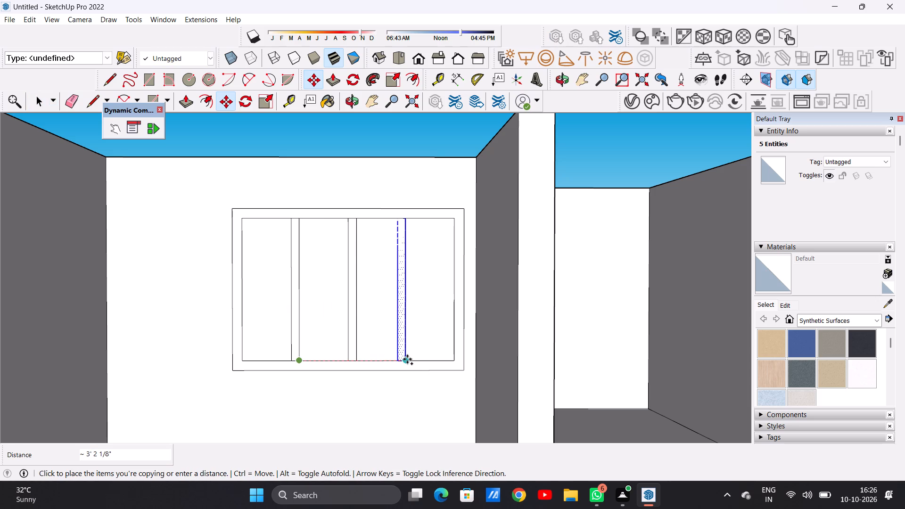
click(407, 359)
key(space)
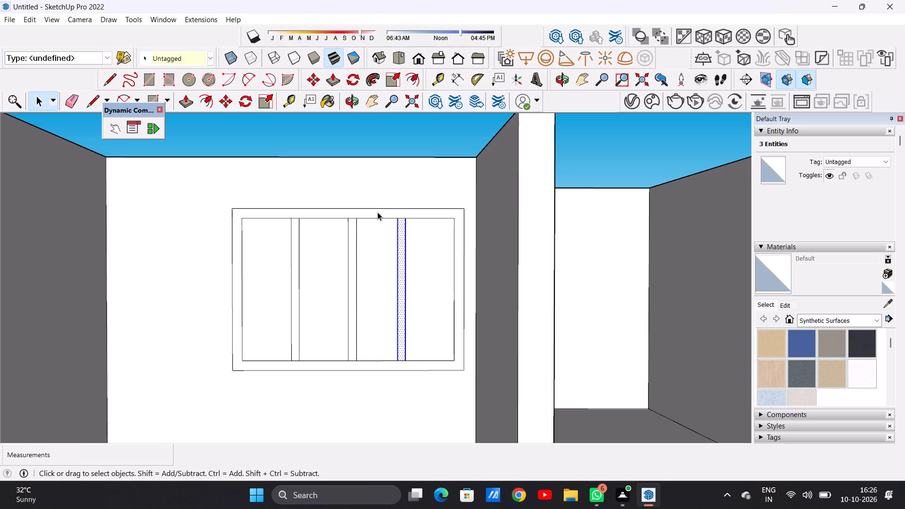
click(372, 139)
Pull the second-storey right bay's blank back wall forward in line with the left bay's window wall.
scroll(335, 411, down, 18)
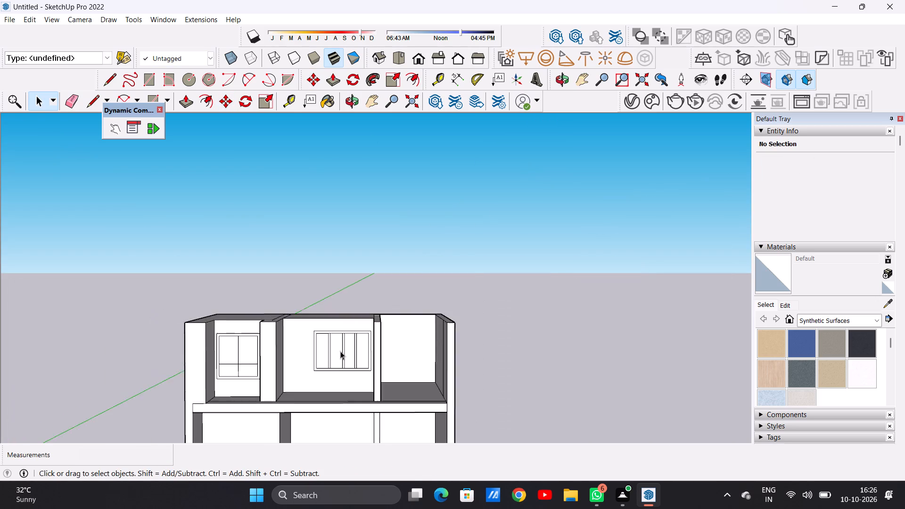
scroll(340, 351, down, 9)
scroll(352, 357, up, 12)
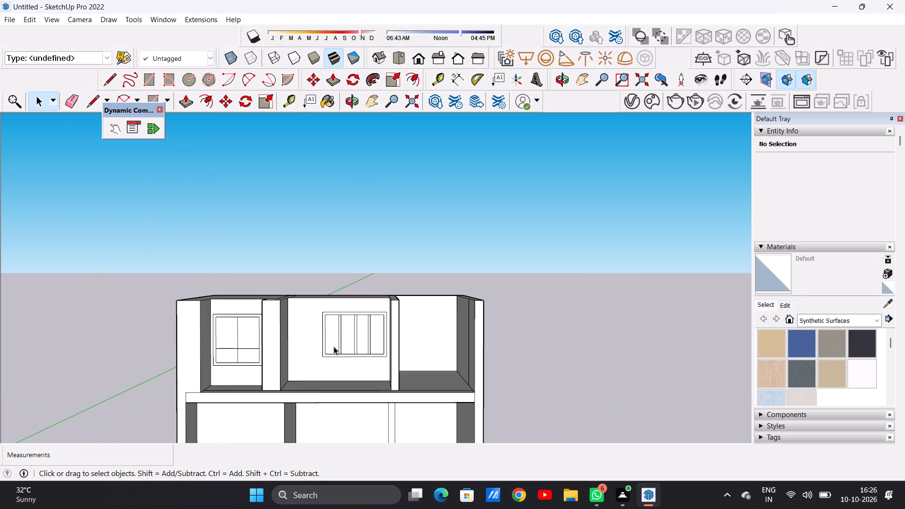
scroll(334, 346, up, 4)
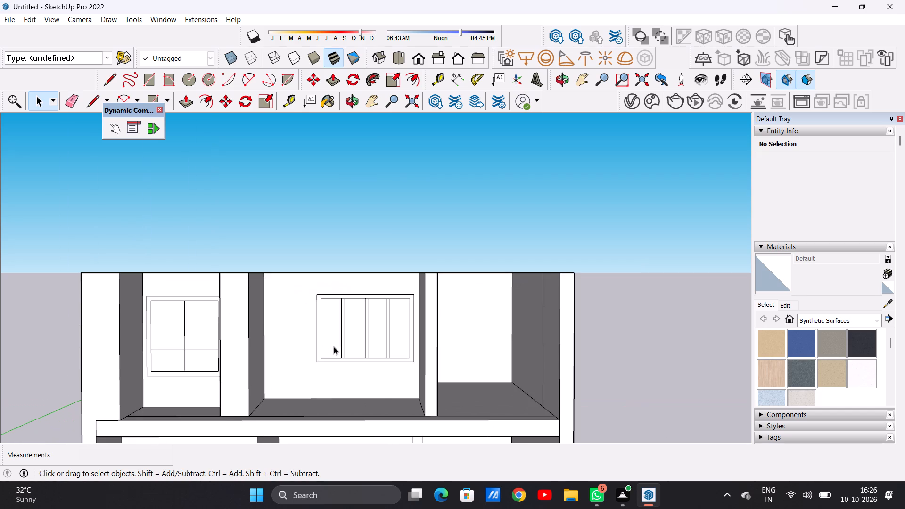
scroll(334, 346, down, 14)
scroll(351, 338, up, 2)
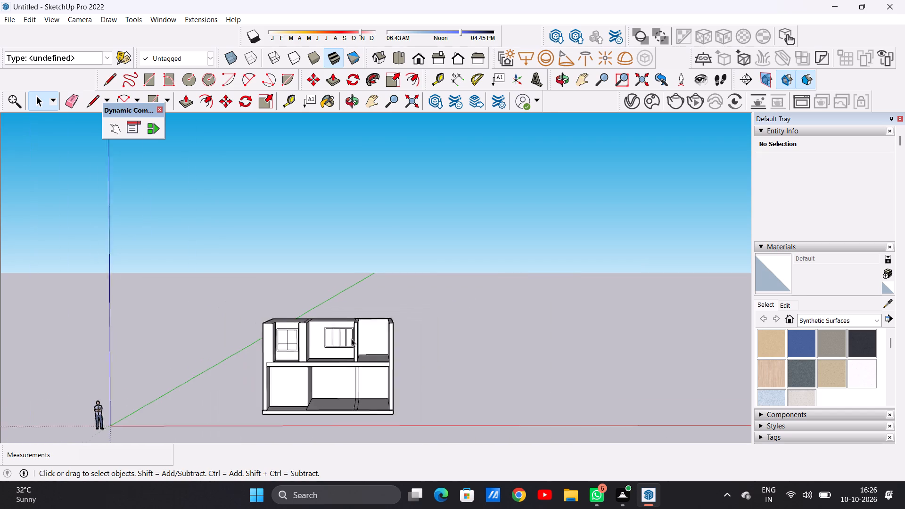
scroll(351, 338, up, 4)
middle_drag(378, 335, 311, 407)
middle_drag(349, 324, 370, 369)
scroll(383, 309, up, 7)
key(p)
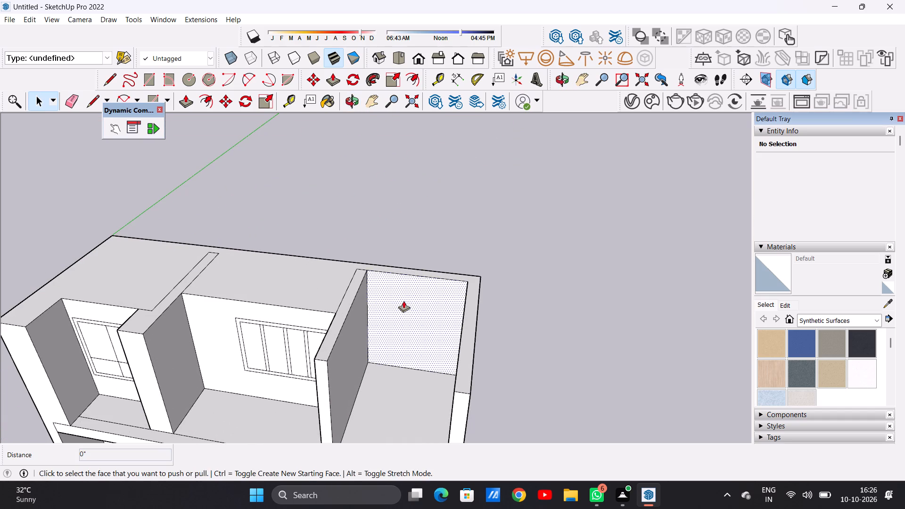
click(403, 298)
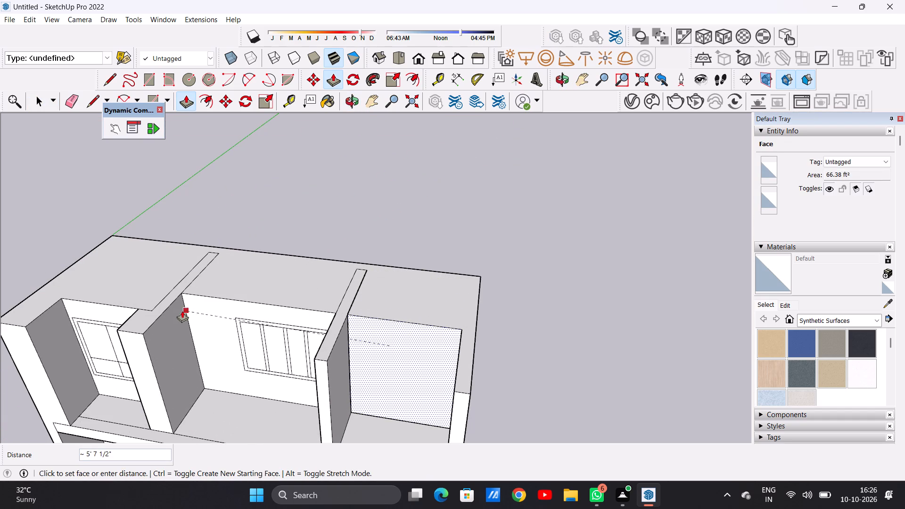
click(157, 305)
key(space)
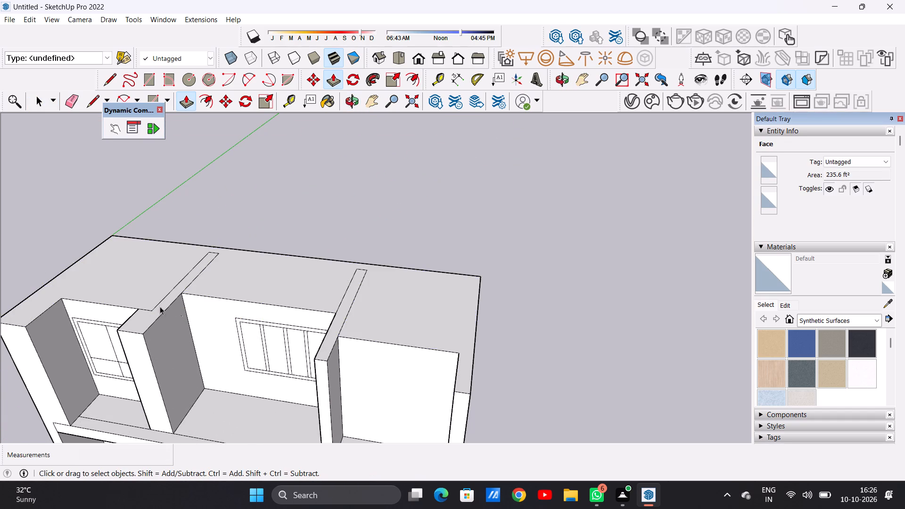
Examine the second-storey bays, windows and wall recesses from the front and from above.
scroll(477, 350, down, 13)
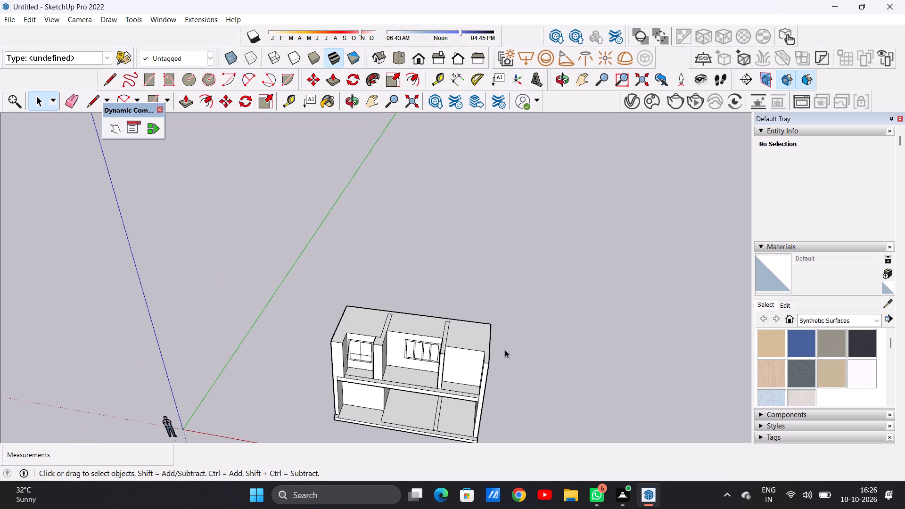
middle_drag(453, 377, 484, 288)
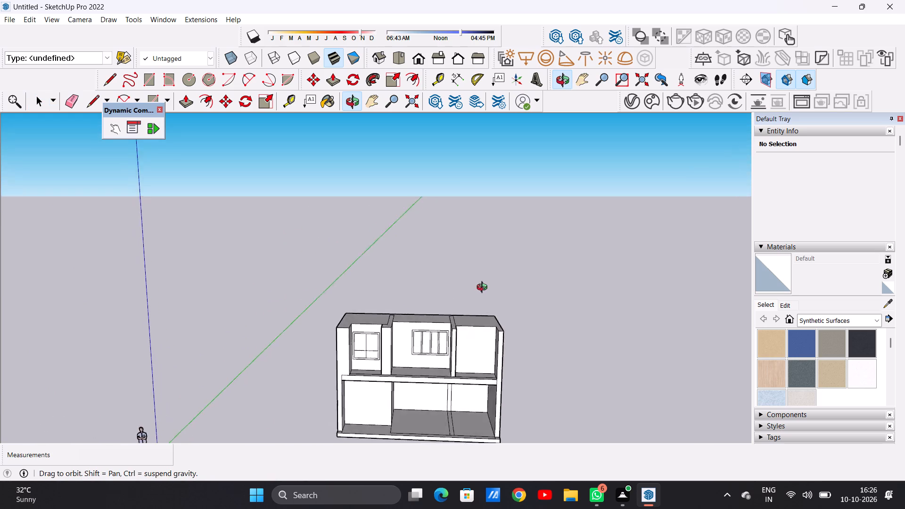
middle_drag(484, 288, 465, 274)
scroll(466, 355, up, 6)
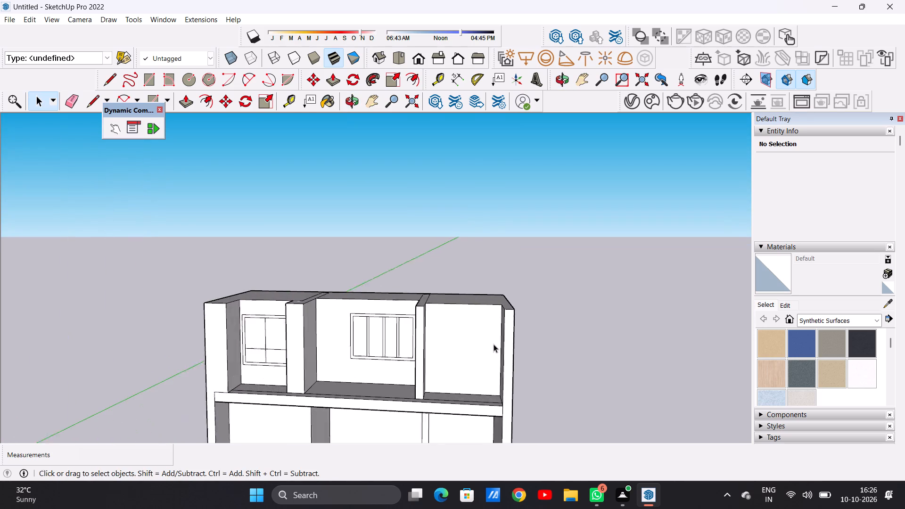
scroll(494, 344, up, 1)
middle_drag(459, 356, 454, 331)
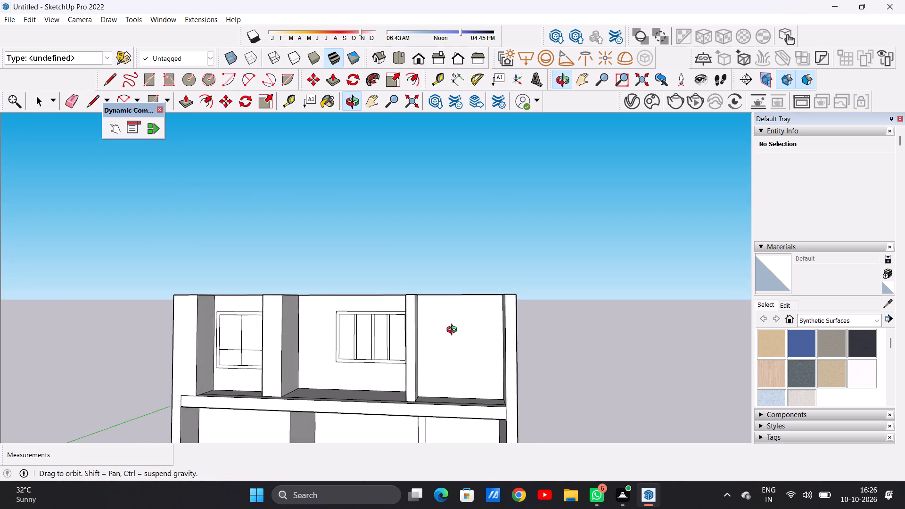
middle_drag(454, 331, 460, 332)
scroll(469, 376, down, 6)
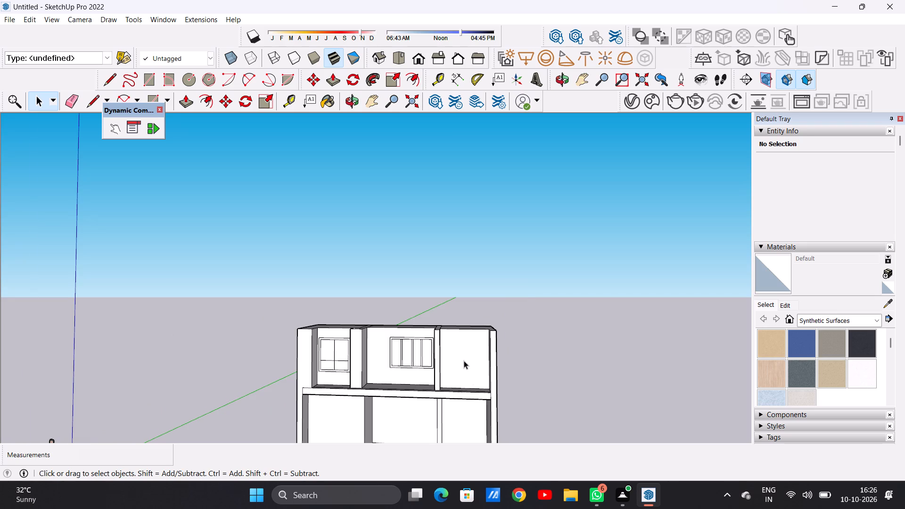
scroll(464, 361, up, 7)
middle_drag(465, 353, 477, 348)
key(r)
middle_drag(486, 358, 459, 374)
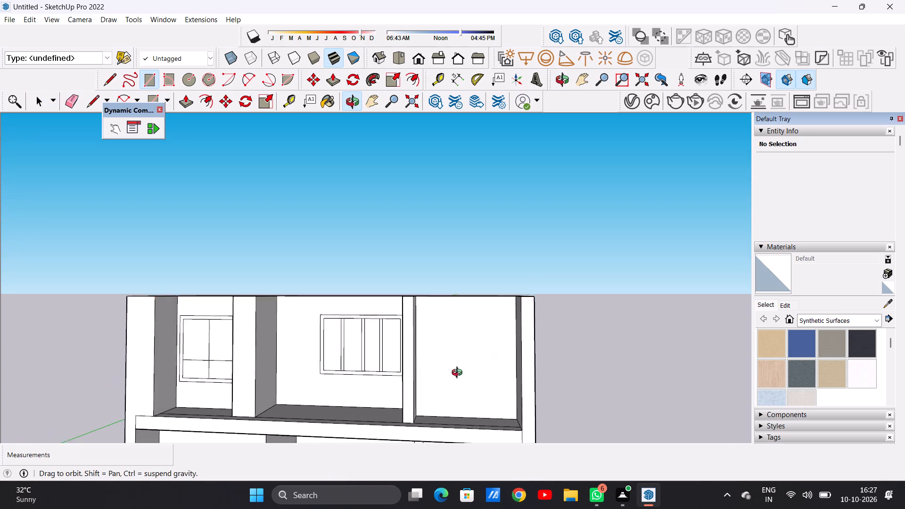
middle_drag(459, 374, 485, 370)
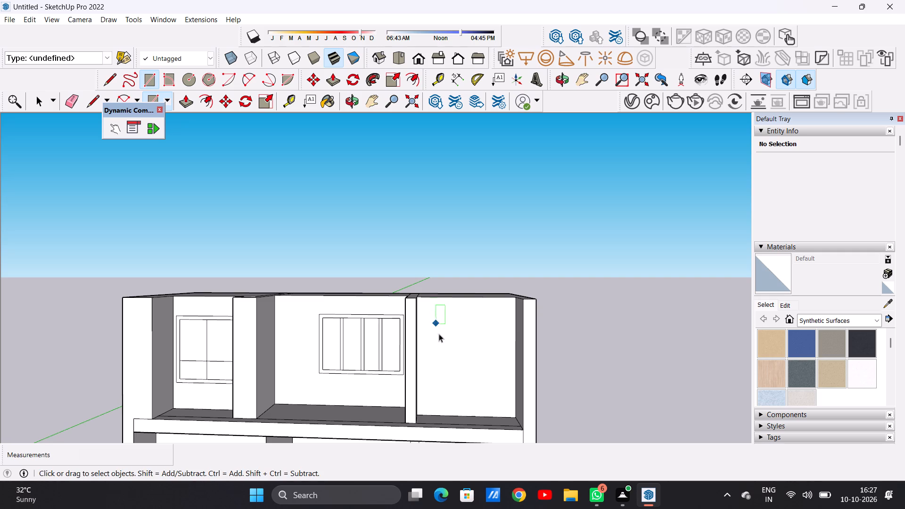
key(space)
scroll(489, 371, down, 9)
middle_drag(391, 365, 403, 436)
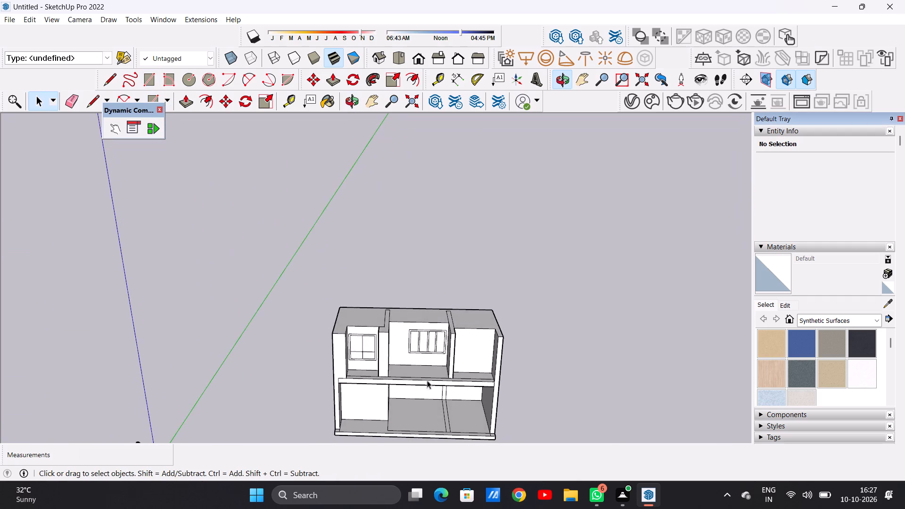
scroll(422, 378, up, 9)
scroll(538, 371, up, 6)
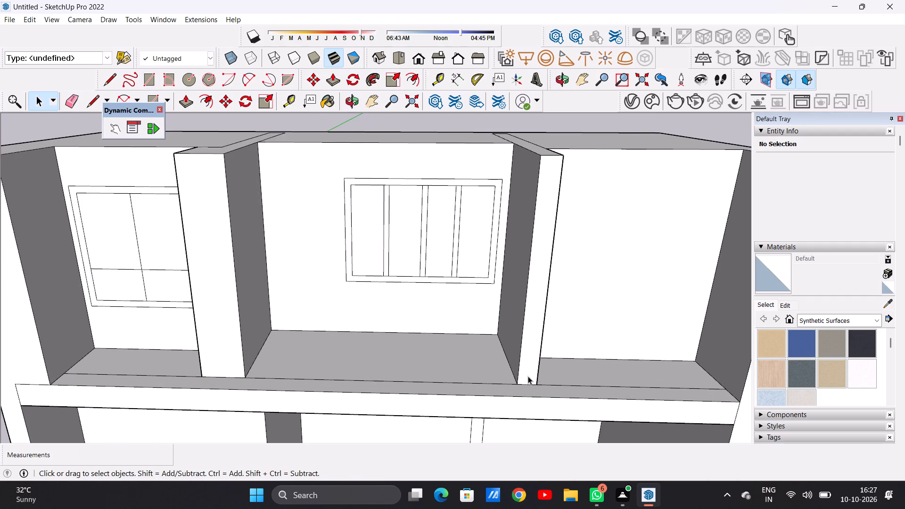
Draw a dividing line across the top of the front ledge at the right partition wall's outer corner.
key(l)
scroll(532, 384, up, 2)
click(536, 384)
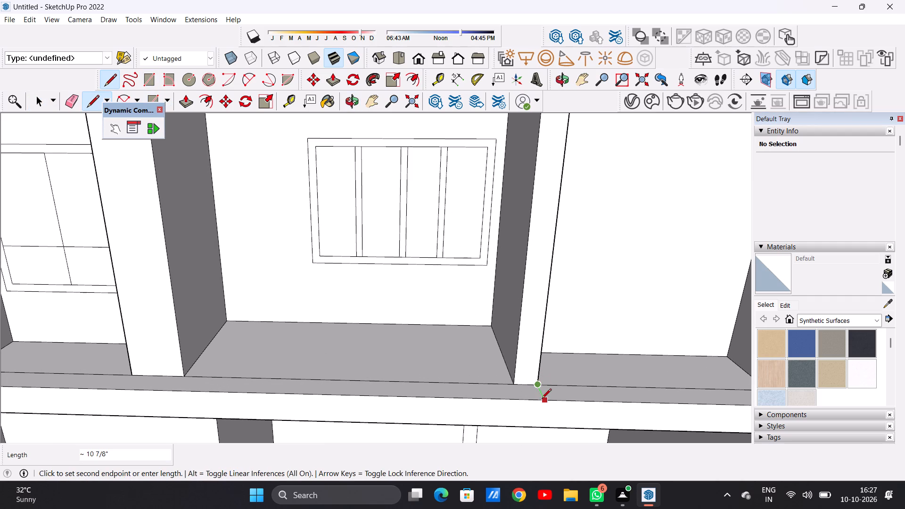
click(543, 400)
key(space)
Pull the ledge strip in front of the left and middle second-storey bays up about 8 1/2".
scroll(482, 405, down, 8)
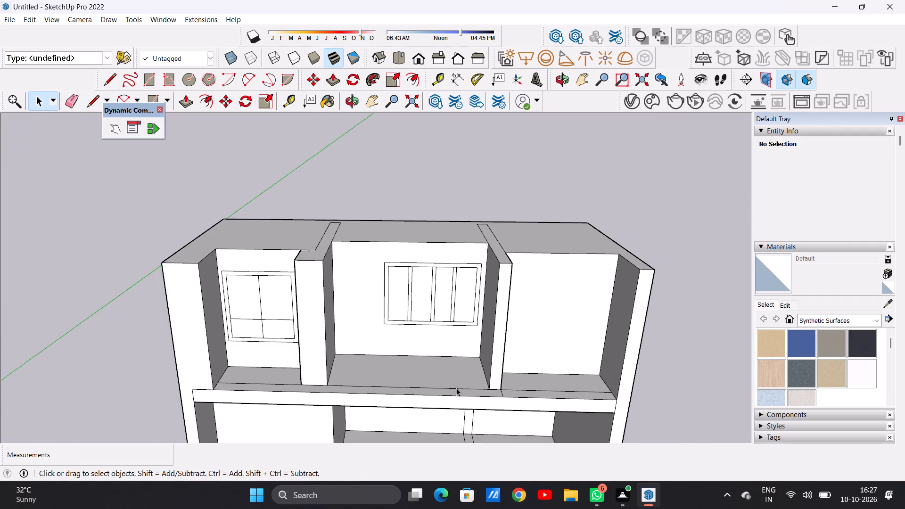
scroll(485, 388, down, 1)
scroll(485, 388, up, 5)
key(p)
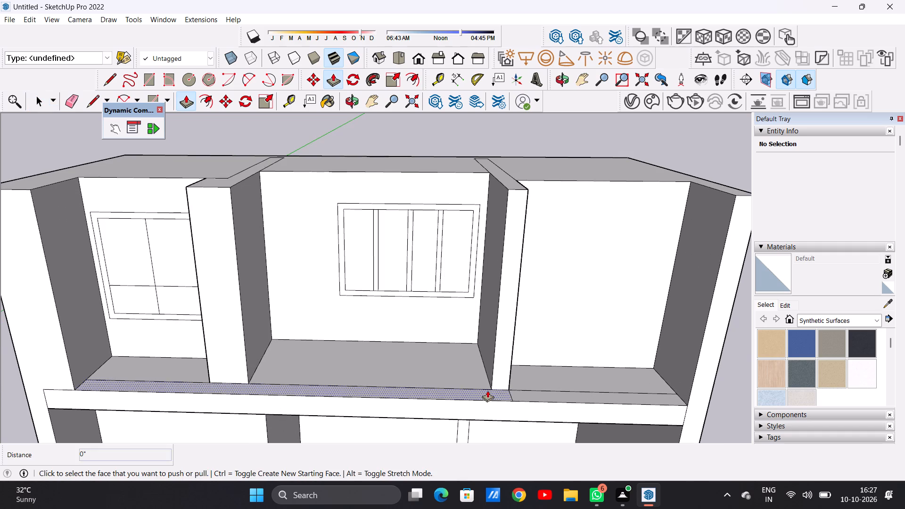
scroll(494, 389, up, 4)
click(495, 391)
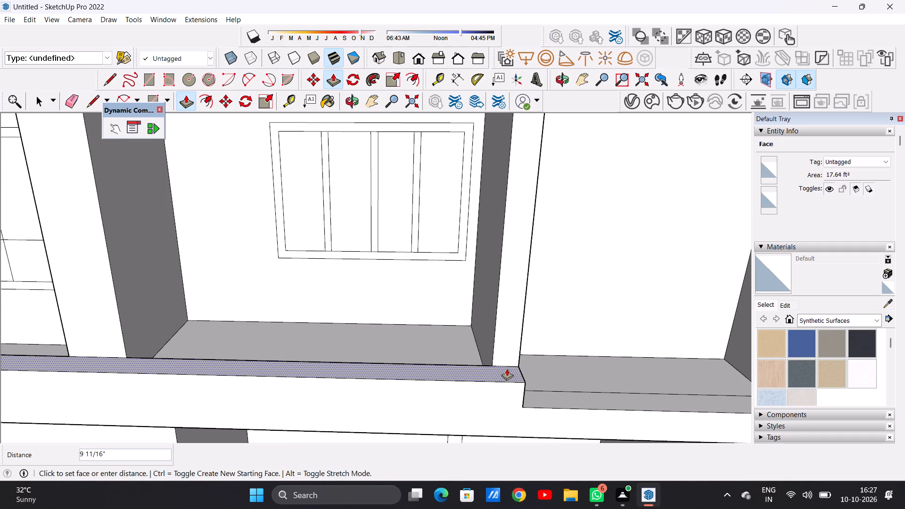
scroll(507, 363, down, 6)
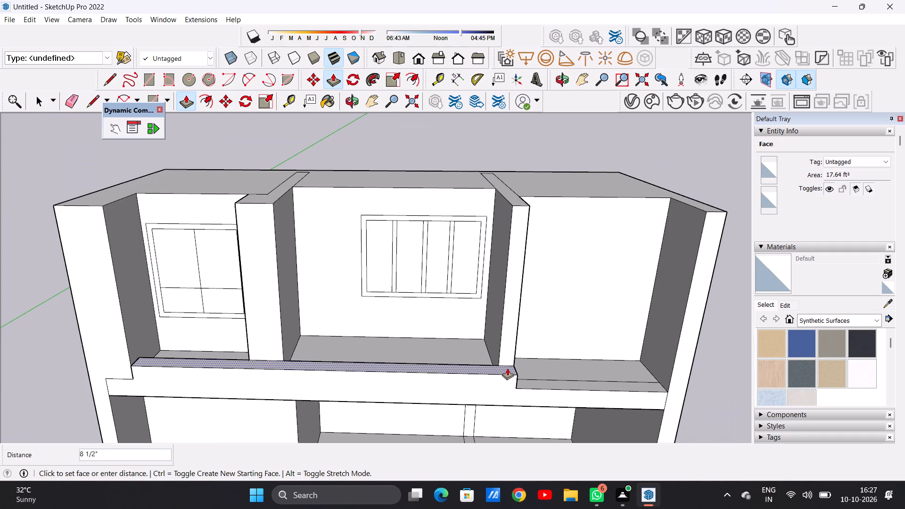
click(507, 368)
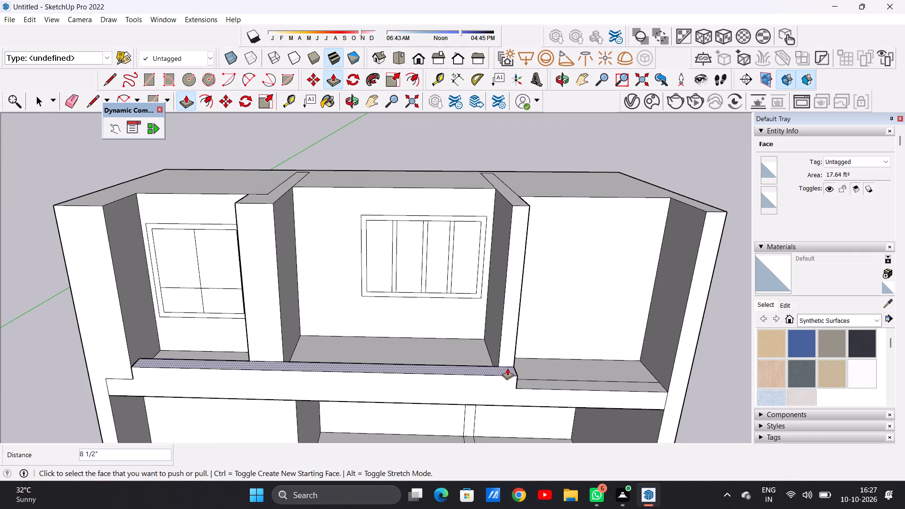
key(space)
Erase the leftover edges where the raised ledge meets the left end wall's front face.
scroll(492, 390, down, 10)
scroll(415, 382, down, 1)
scroll(408, 383, up, 1)
scroll(400, 384, down, 1)
scroll(378, 390, up, 3)
scroll(339, 377, up, 2)
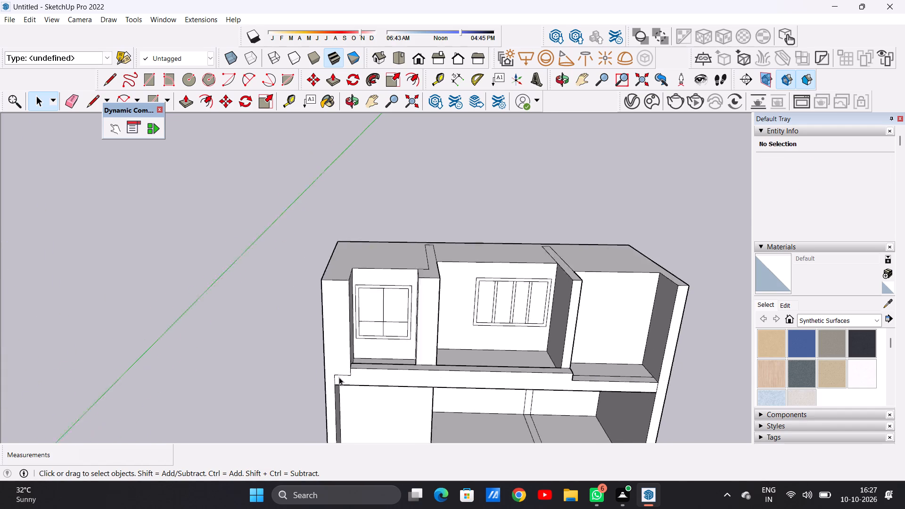
scroll(339, 377, up, 11)
key(e)
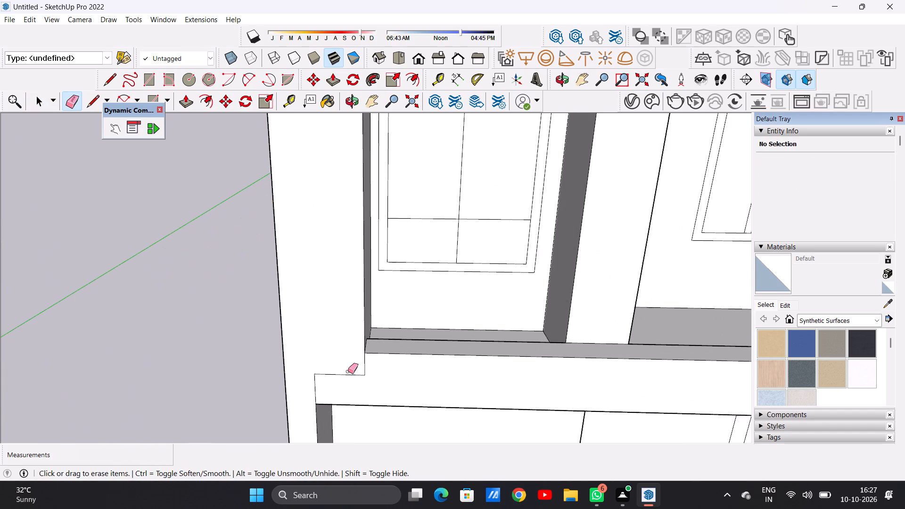
drag(348, 371, 354, 378)
click(369, 369)
drag(366, 364, 356, 367)
drag(321, 393, 307, 393)
scroll(321, 374, down, 7)
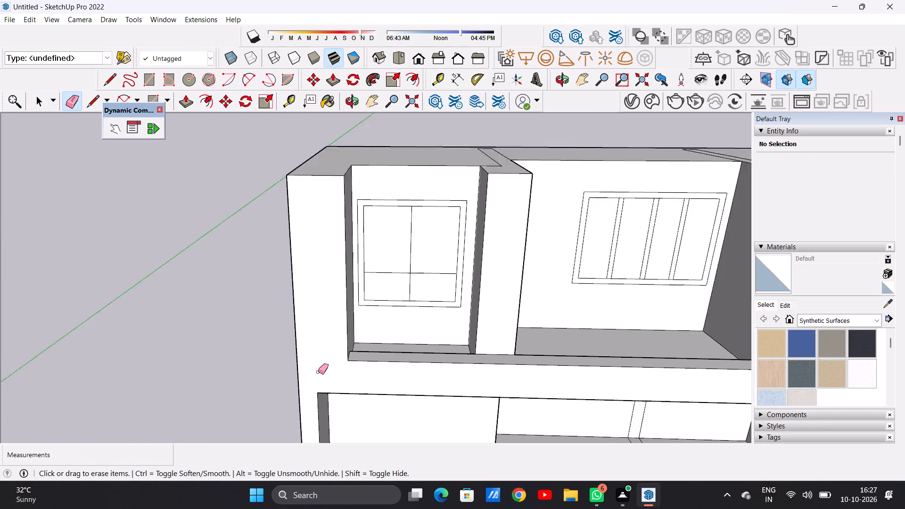
scroll(318, 372, down, 2)
key(space)
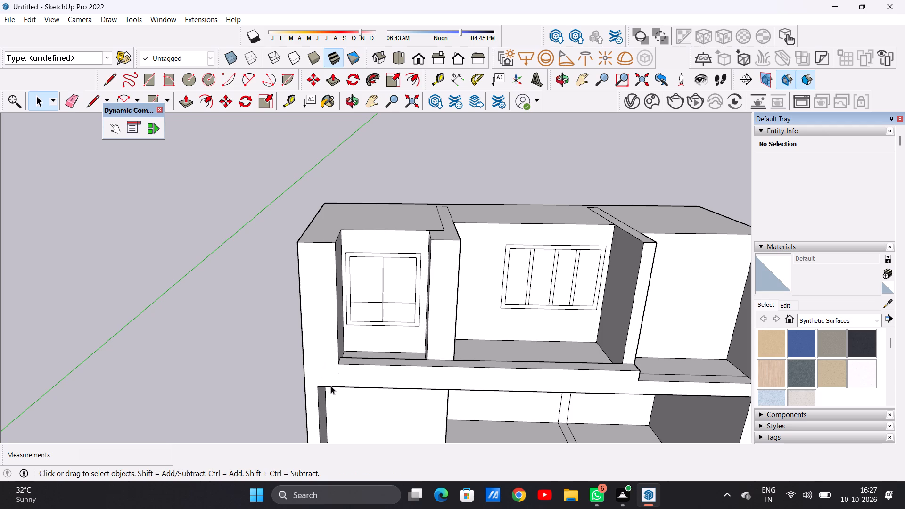
Examine the raised ledge and the second-storey bays from above, from the side and from the front.
scroll(334, 388, down, 7)
middle_drag(454, 383, 449, 337)
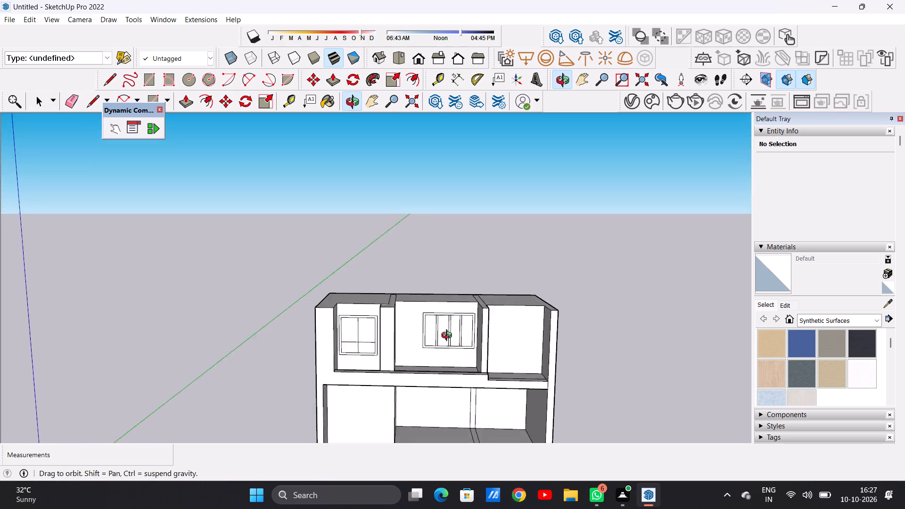
middle_drag(449, 337, 393, 436)
scroll(453, 394, up, 16)
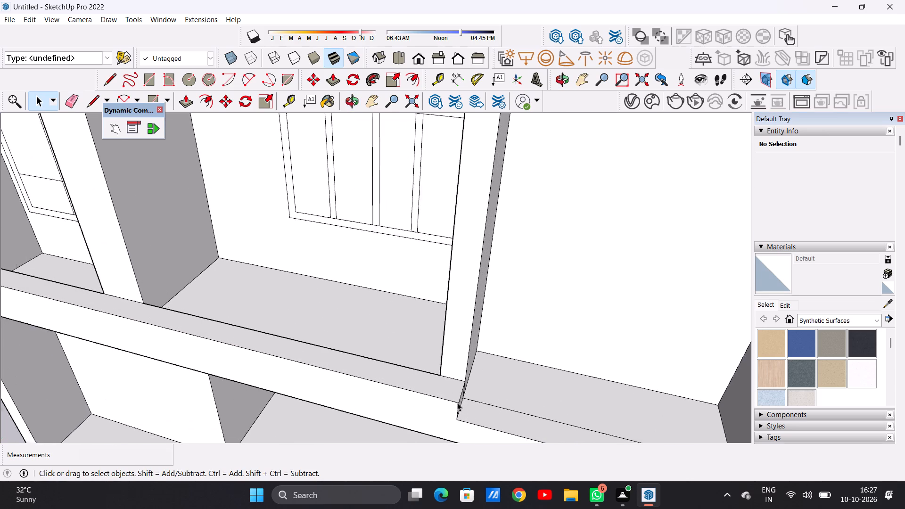
scroll(457, 402, up, 1)
scroll(448, 385, down, 13)
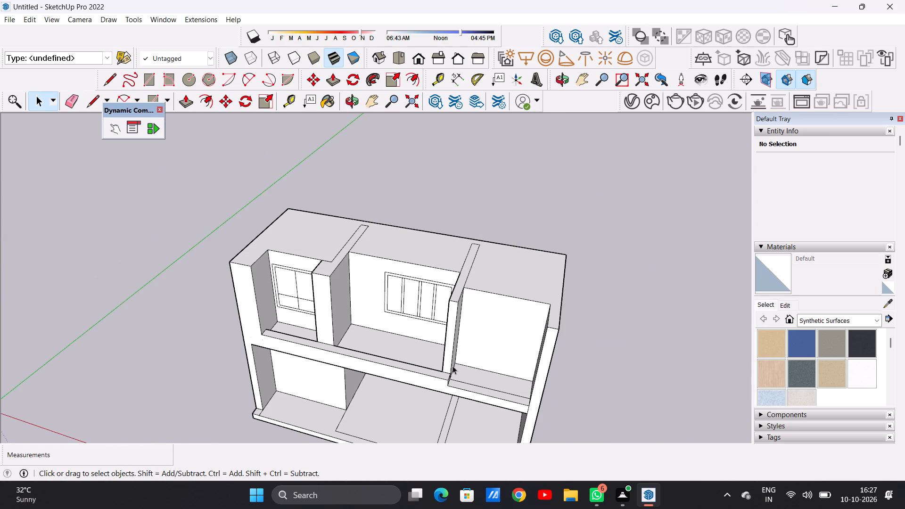
middle_drag(452, 366, 408, 343)
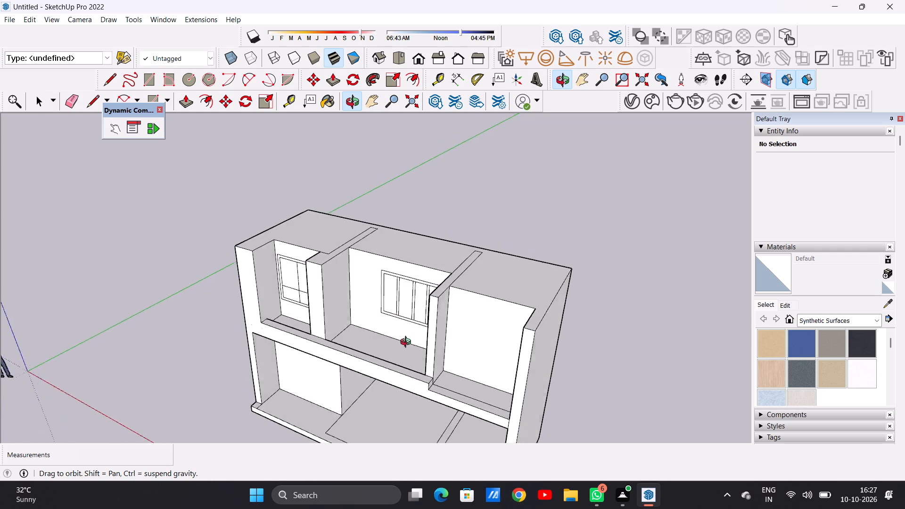
middle_drag(408, 343, 488, 348)
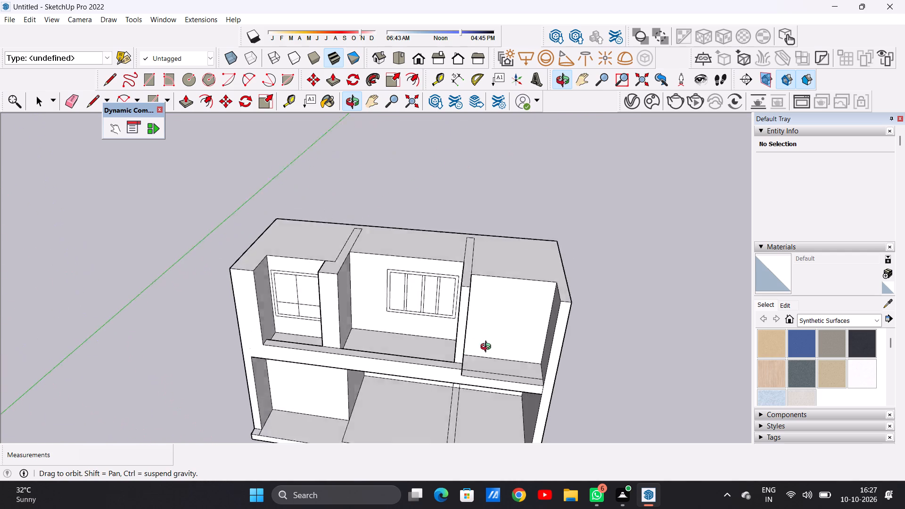
middle_drag(488, 348, 507, 287)
middle_click(504, 281)
scroll(393, 370, down, 8)
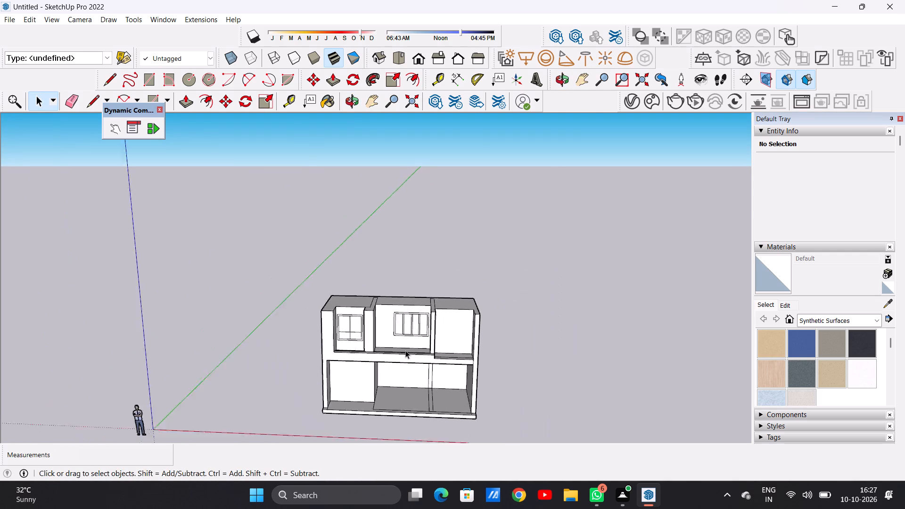
scroll(405, 350, down, 2)
scroll(406, 388, up, 8)
scroll(333, 371, down, 6)
middle_drag(434, 309, 445, 279)
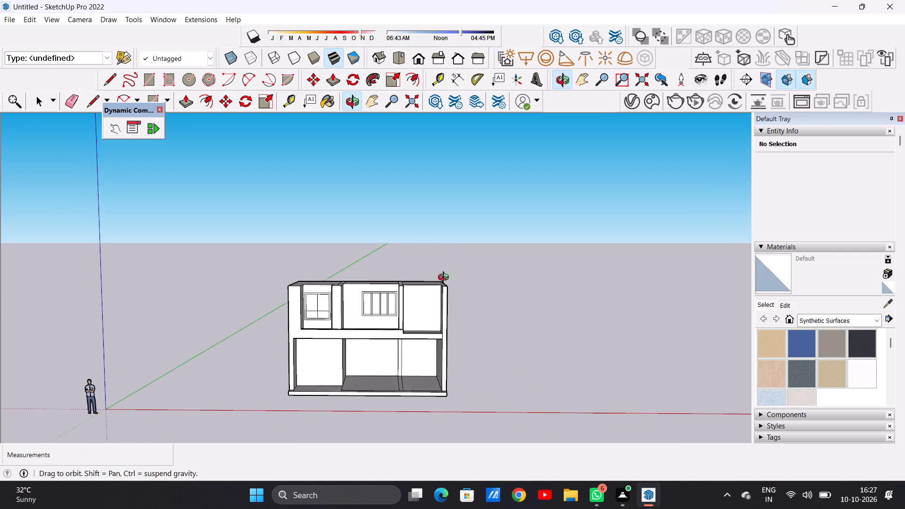
middle_drag(445, 279, 429, 271)
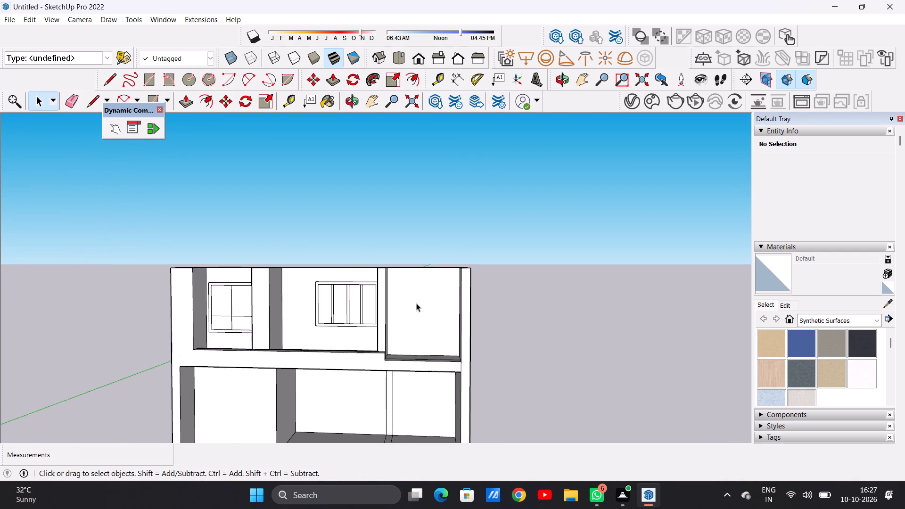
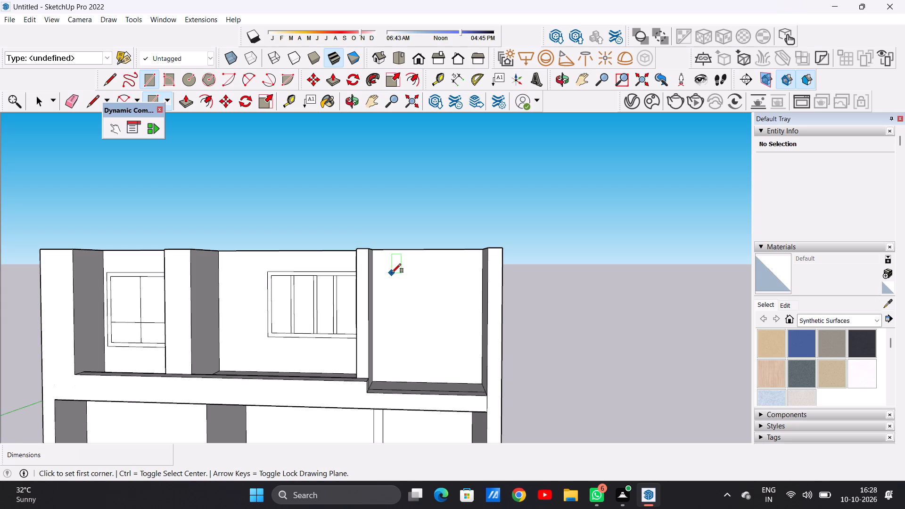
Draw a window rectangle about 4' 9" wide by 5' 6" high on the back wall of the right second-storey bay.
click(392, 273)
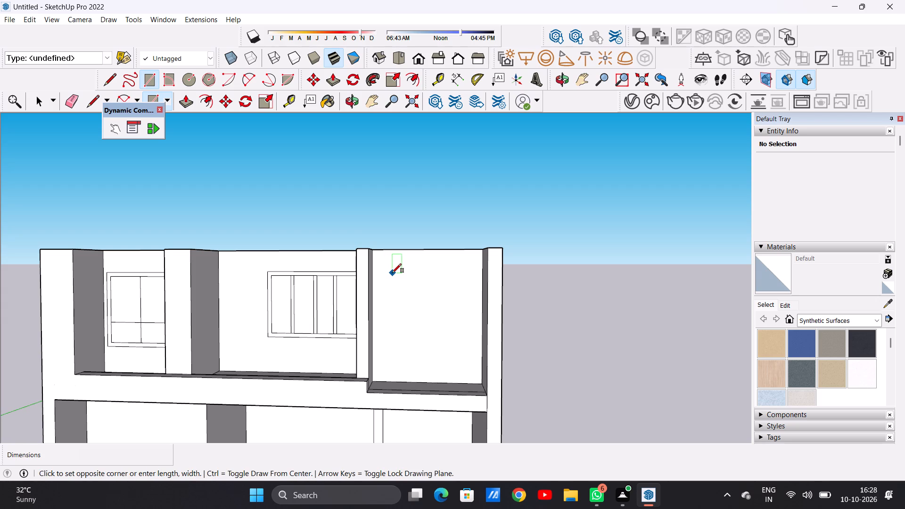
click(463, 355)
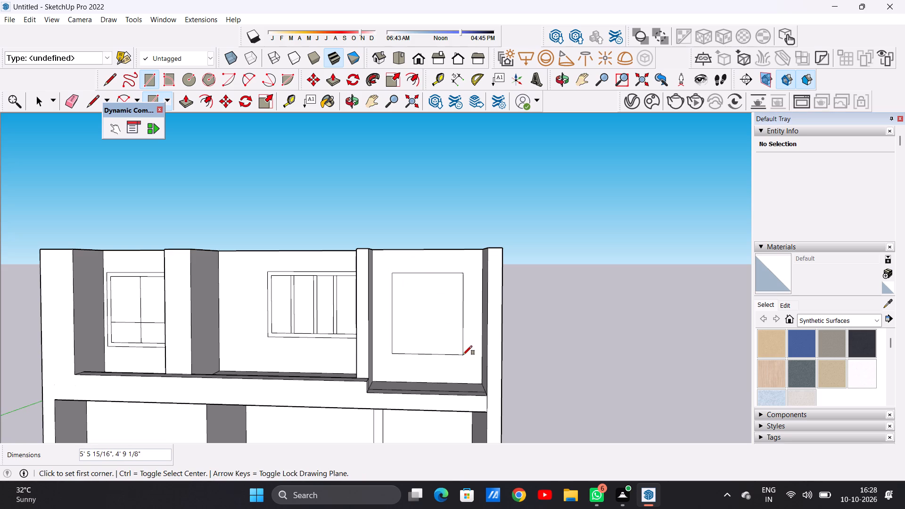
key(space)
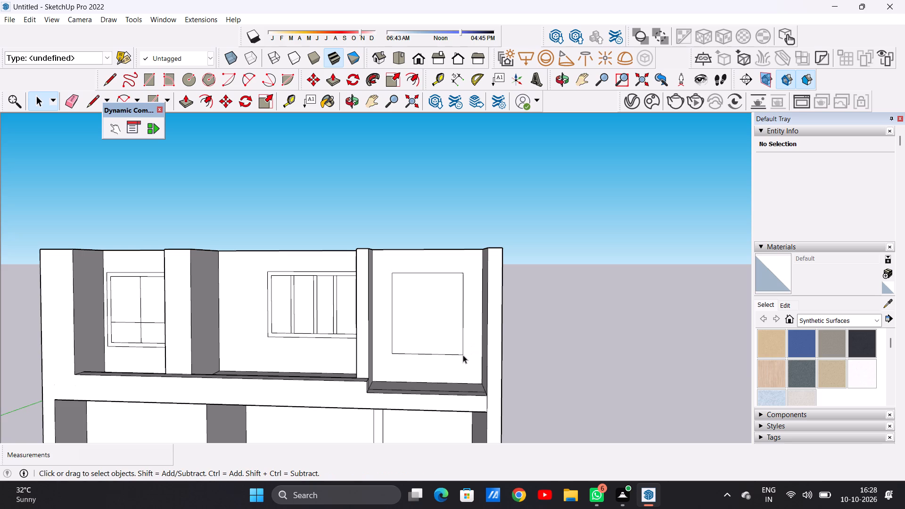
Offset the right bay's window rectangle inward by about 3 13/16" to form the frame.
scroll(461, 345, down, 2)
scroll(472, 386, up, 5)
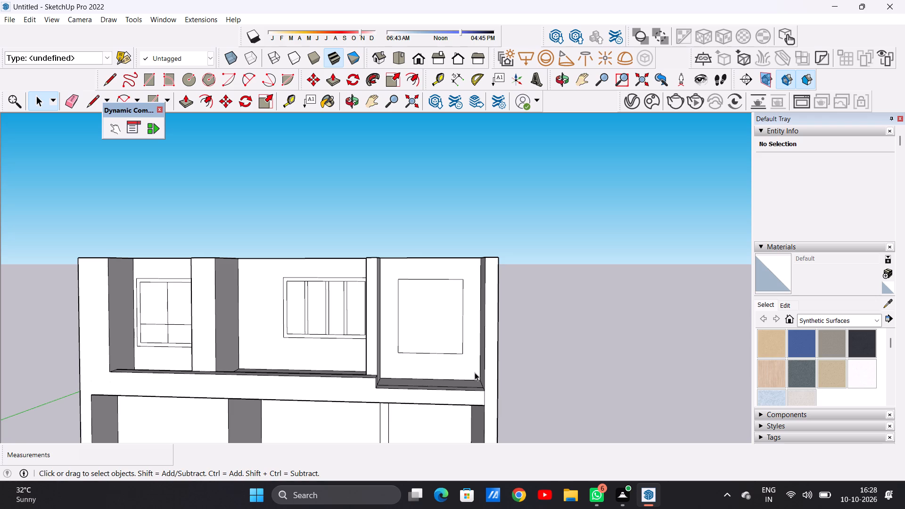
middle_drag(474, 372, 479, 444)
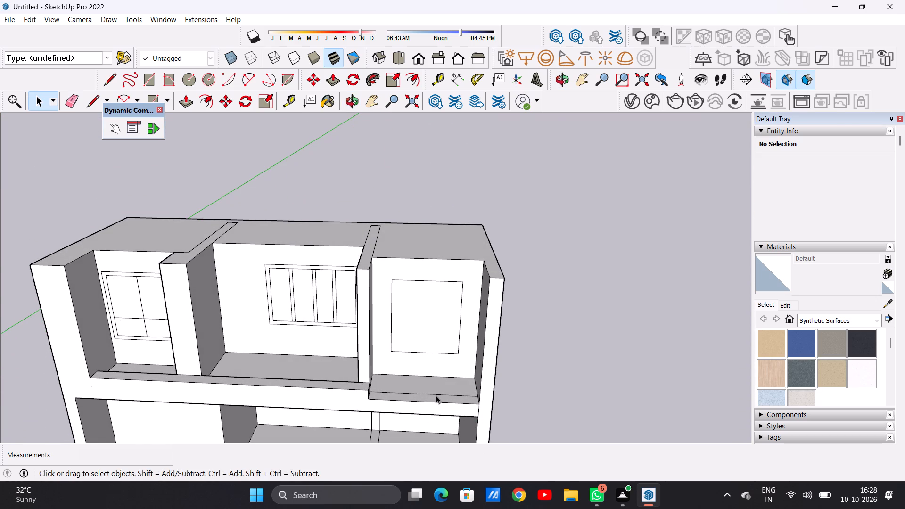
scroll(444, 334, up, 6)
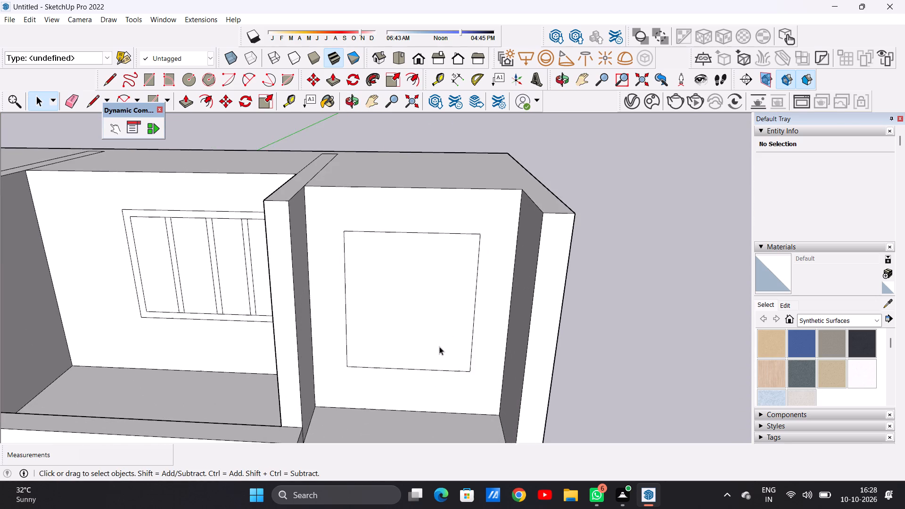
middle_drag(438, 353, 448, 292)
scroll(448, 292, up, 1)
key(o)
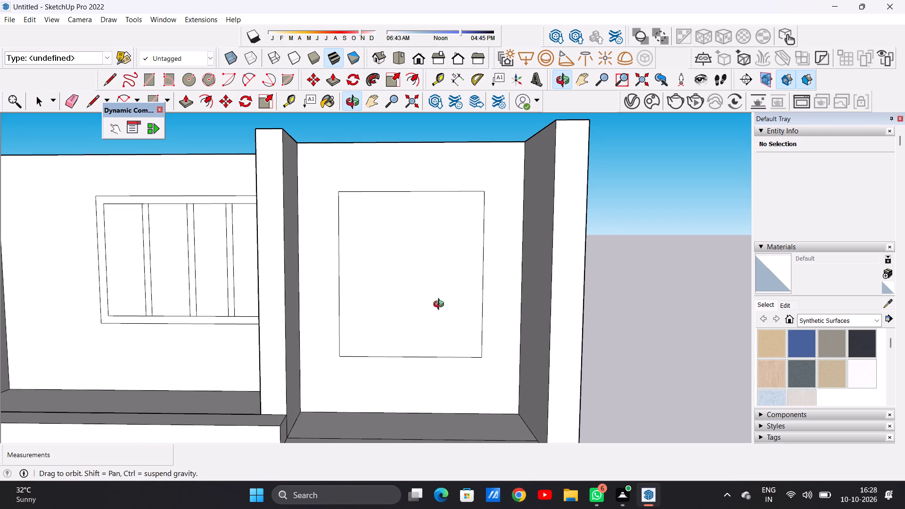
key(f)
click(395, 203)
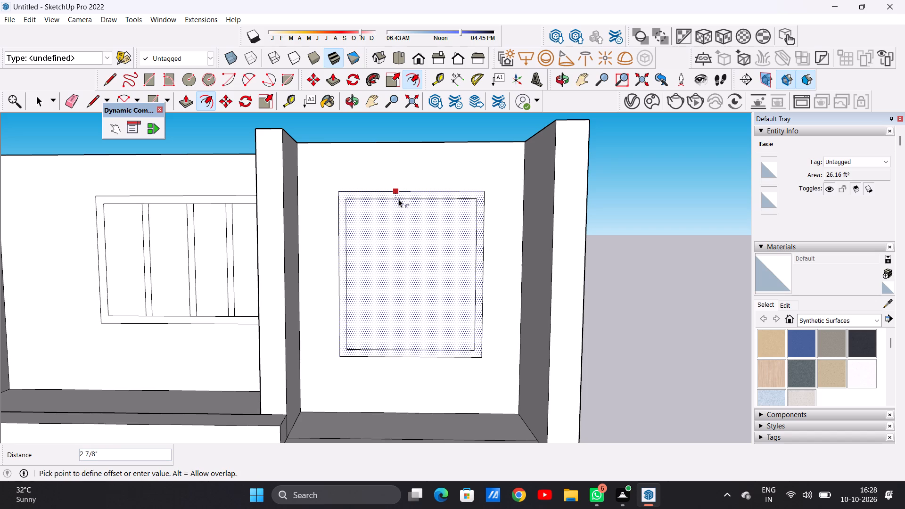
click(399, 201)
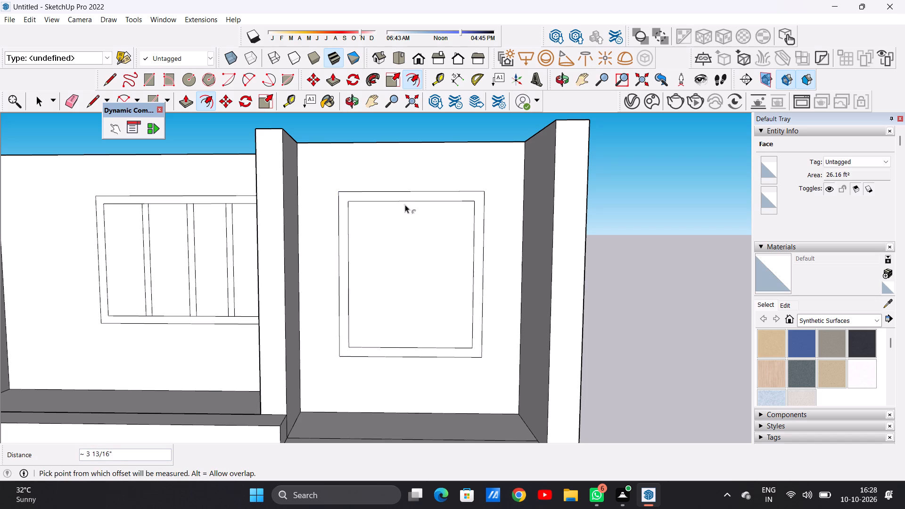
key(space)
Examine the right bay's window frame alongside the other second-storey windows in the whole elevation.
scroll(442, 258, down, 20)
scroll(442, 258, down, 1)
scroll(389, 261, up, 8)
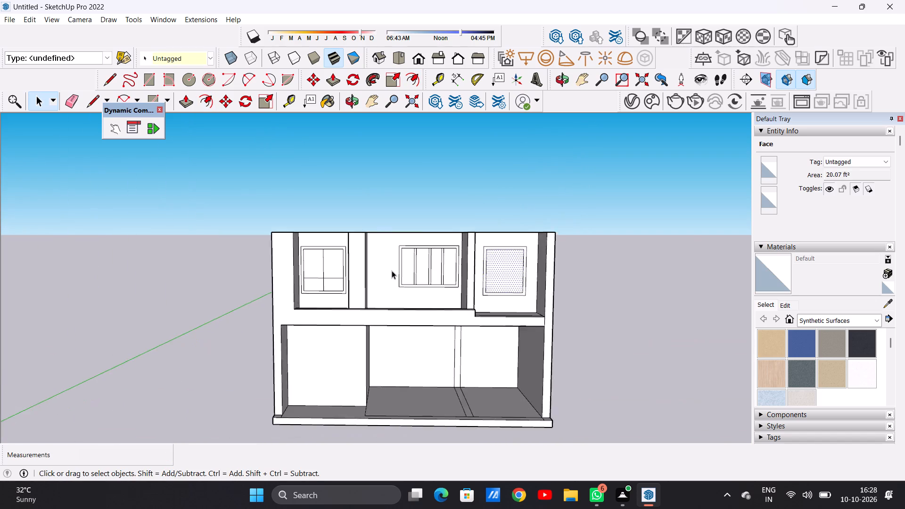
scroll(392, 271, up, 5)
scroll(385, 278, down, 8)
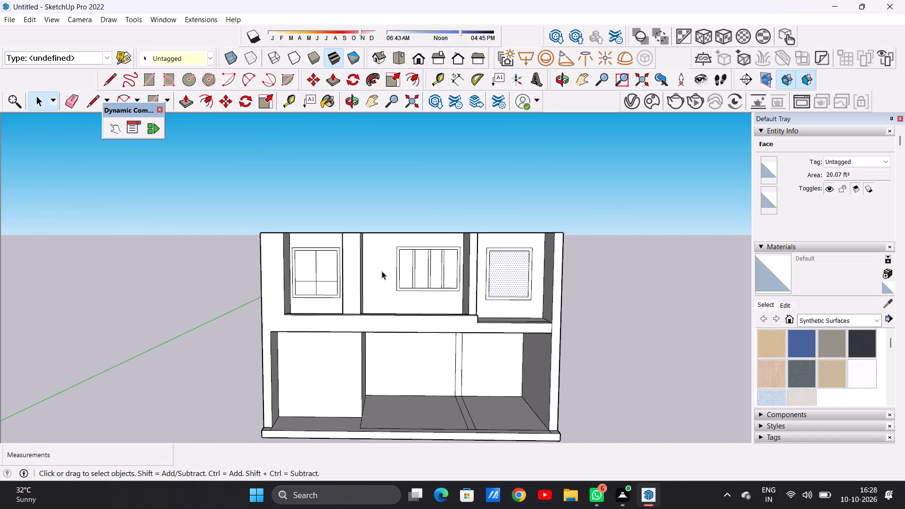
scroll(419, 268, down, 4)
scroll(477, 255, up, 14)
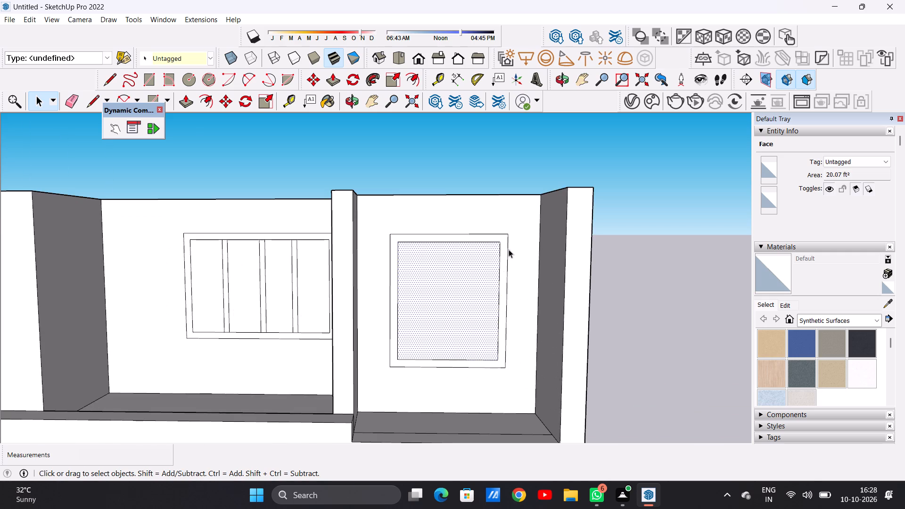
click(642, 226)
scroll(430, 348, up, 1)
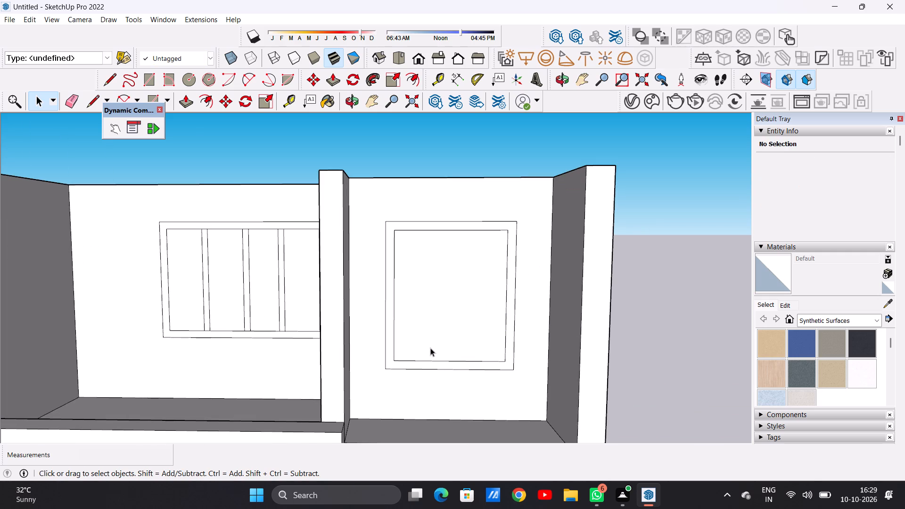
scroll(430, 348, down, 2)
scroll(430, 348, up, 1)
scroll(430, 348, down, 6)
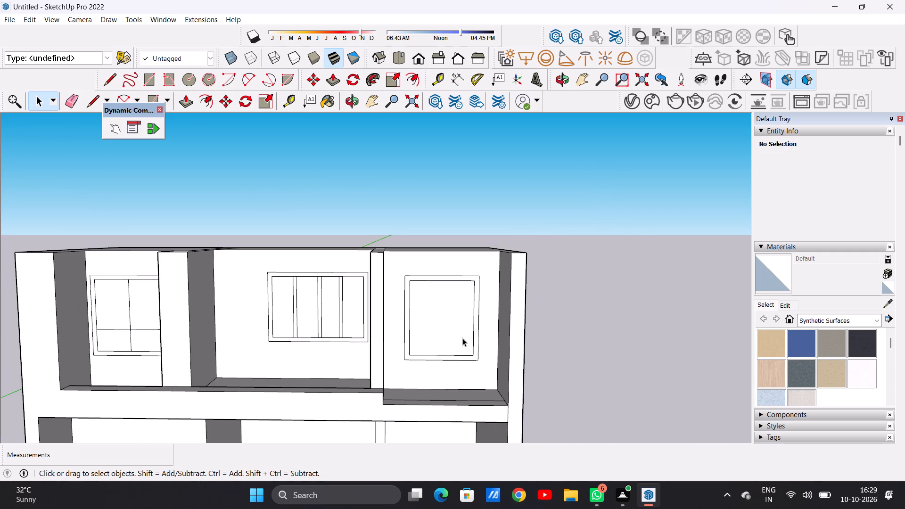
Draw a vertical dividing line down the middle of the right bay's window, from the inner frame's top edge to its bottom edge.
scroll(468, 339, up, 5)
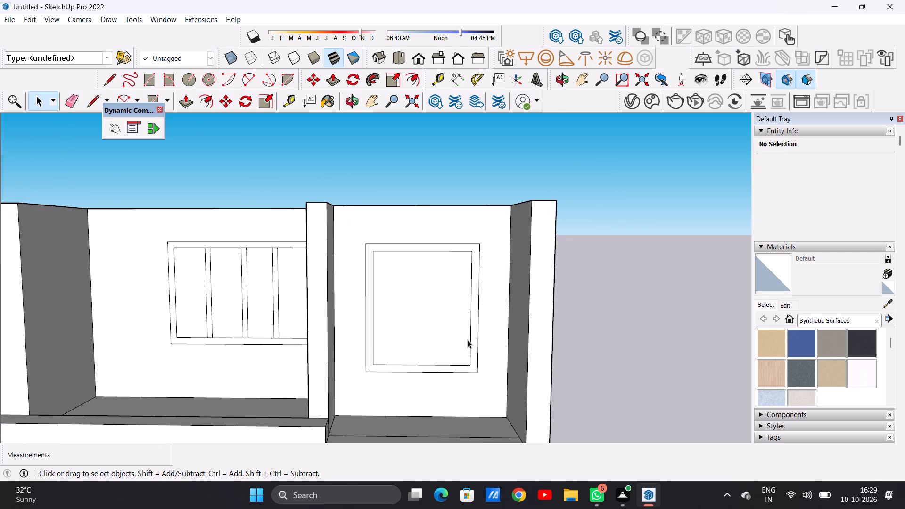
key(l)
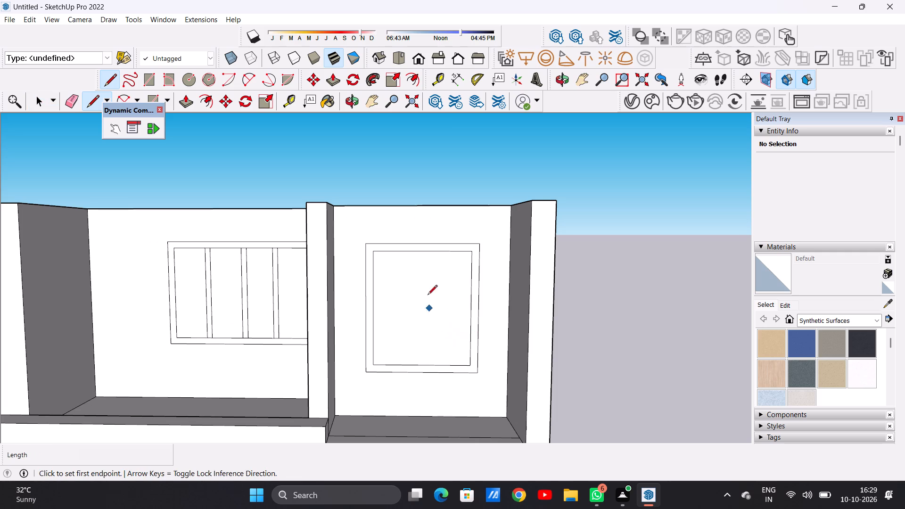
click(421, 252)
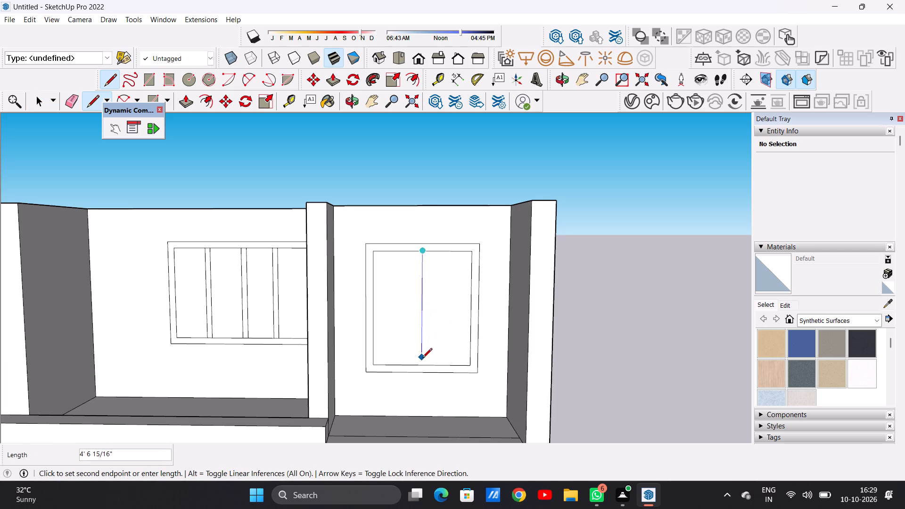
click(420, 364)
key(space)
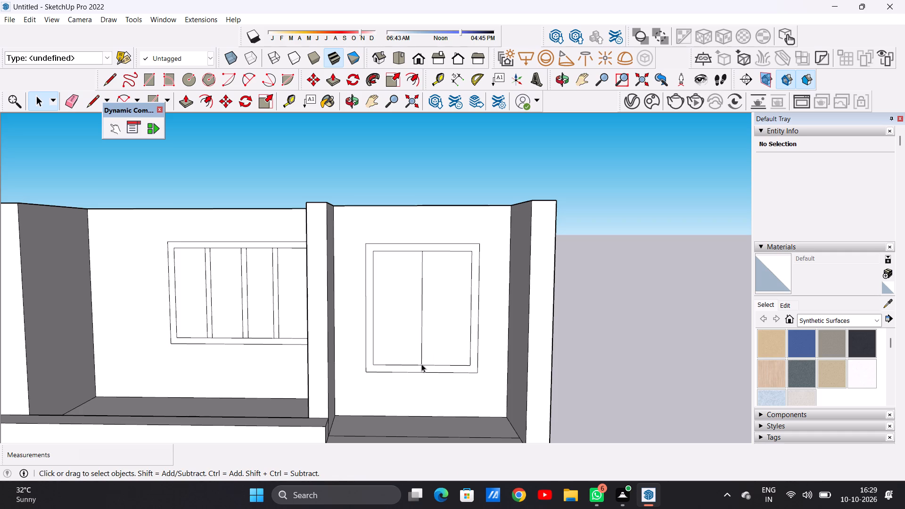
Examine the second-storey bays and their windows from the front and from above.
scroll(421, 364, down, 20)
scroll(421, 364, down, 20)
scroll(421, 364, down, 2)
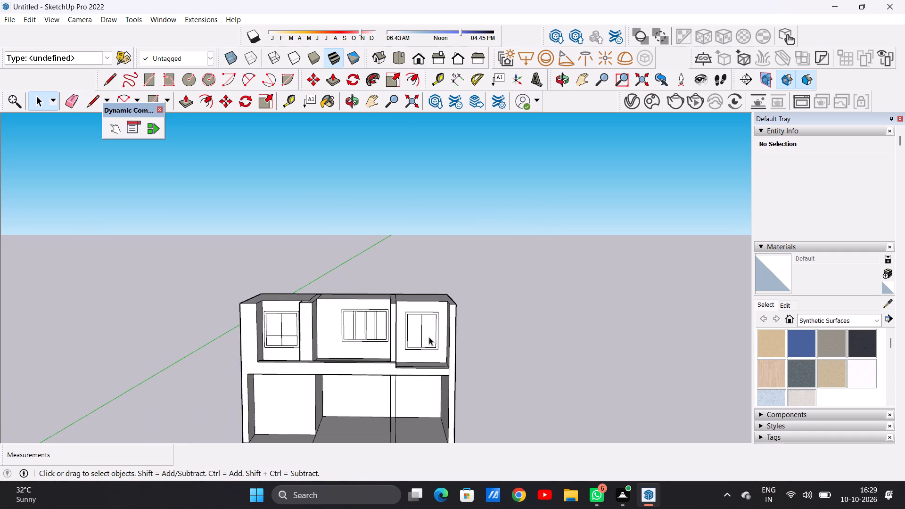
scroll(355, 336, up, 4)
scroll(349, 341, down, 1)
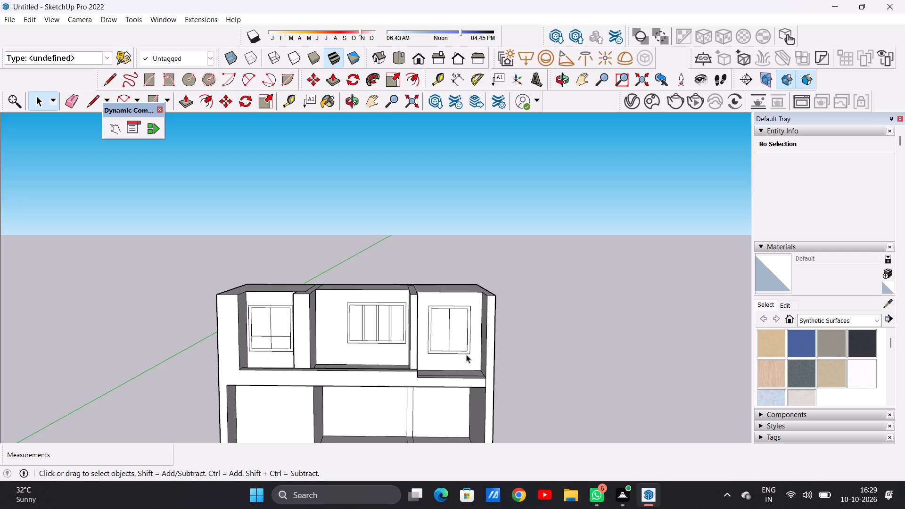
scroll(466, 354, up, 5)
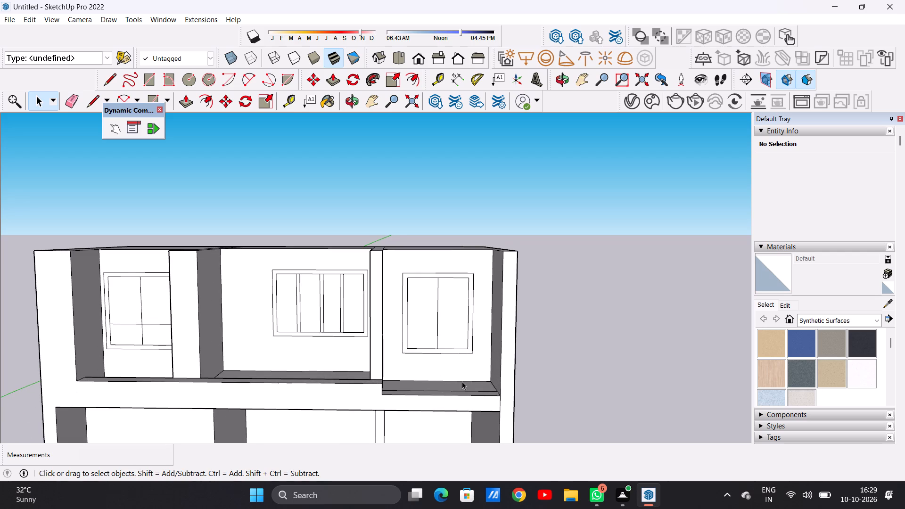
middle_drag(463, 382, 450, 426)
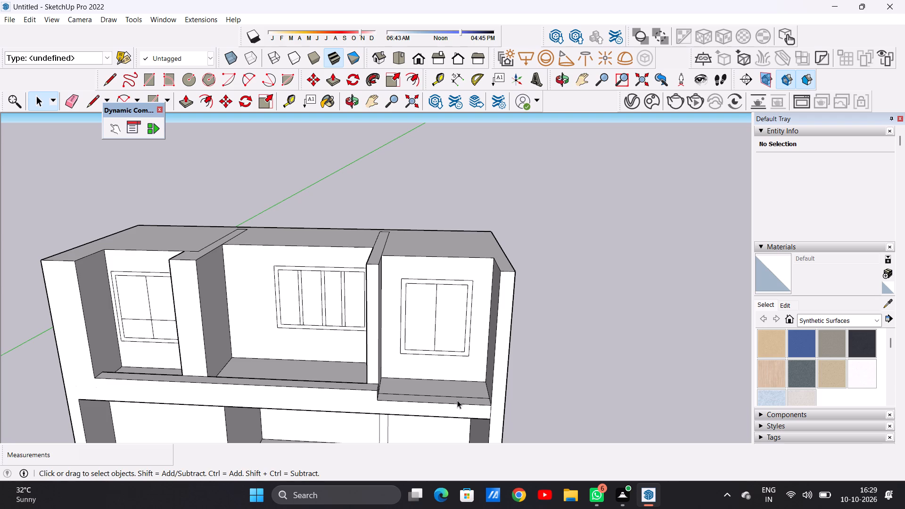
scroll(457, 400, down, 1)
scroll(421, 388, down, 1)
scroll(465, 392, up, 6)
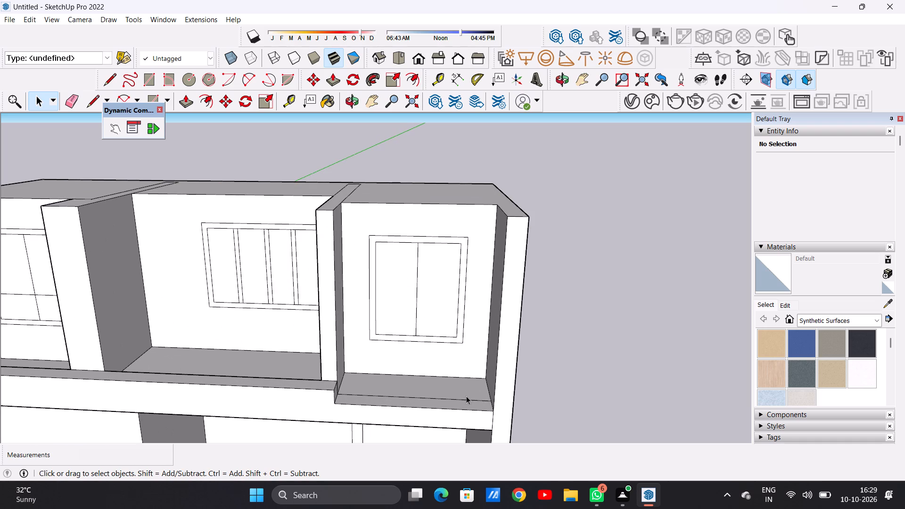
middle_drag(454, 393, 469, 345)
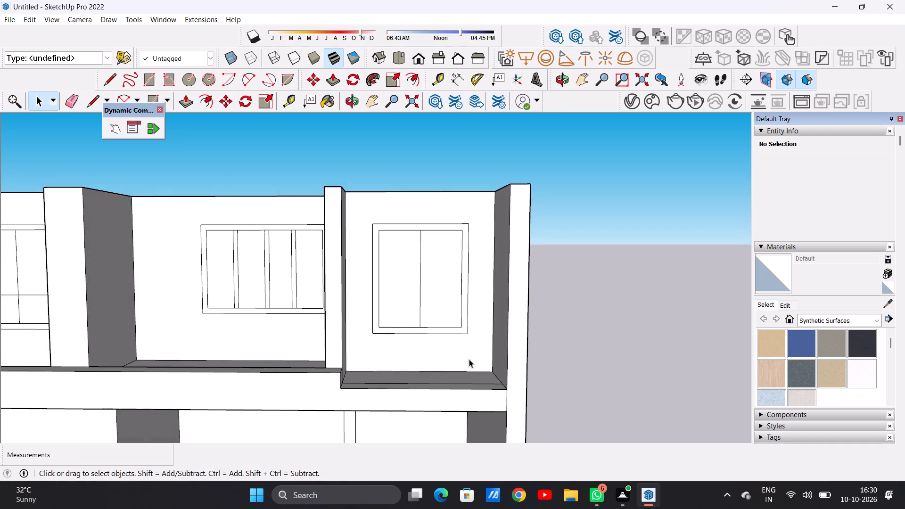
scroll(452, 401, down, 7)
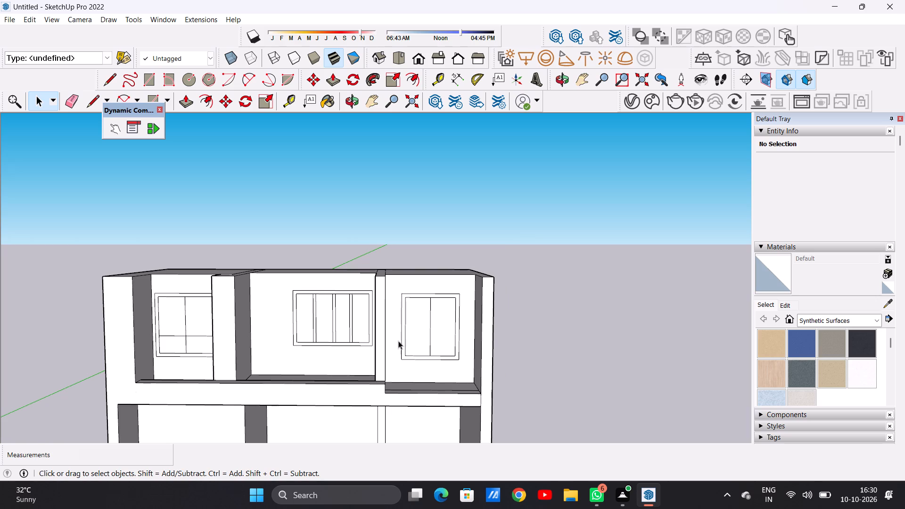
Pull the front face of the right partition wall outward about 10 7/8" to meet the front of the ledge.
middle_drag(422, 369, 365, 417)
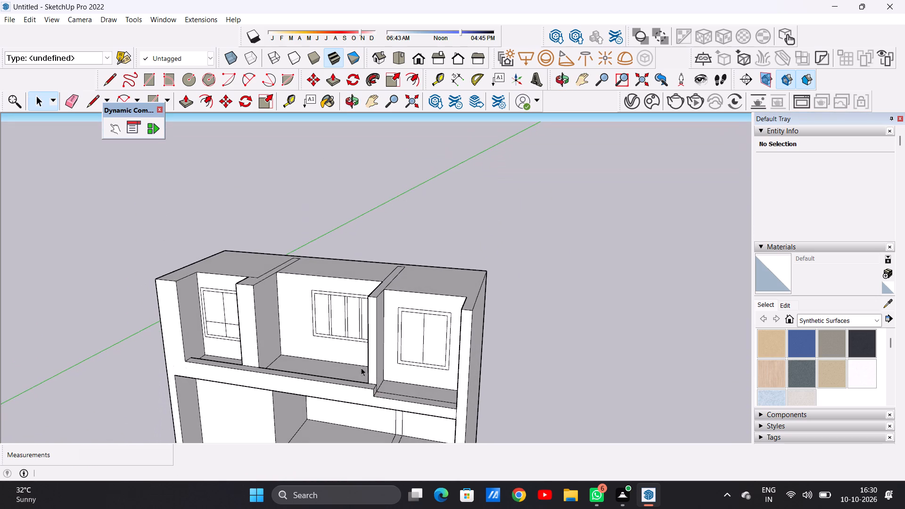
scroll(381, 368, up, 7)
key(p)
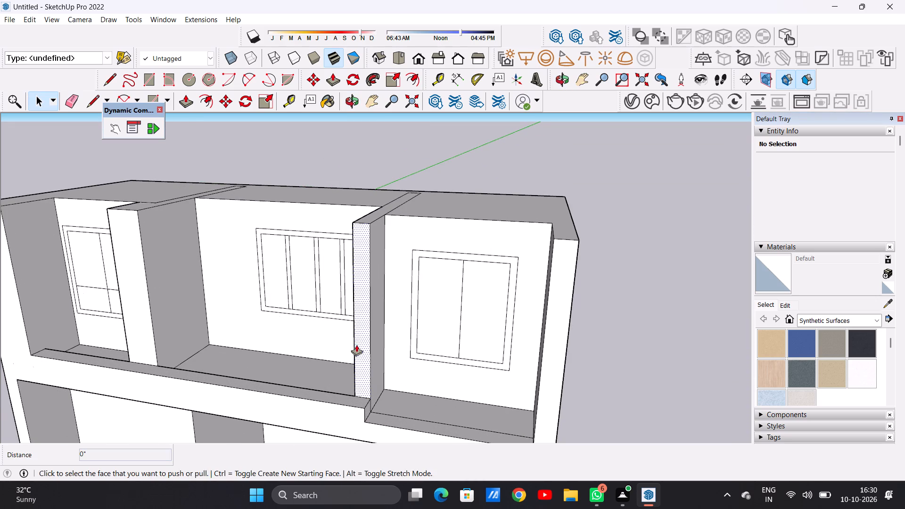
click(358, 342)
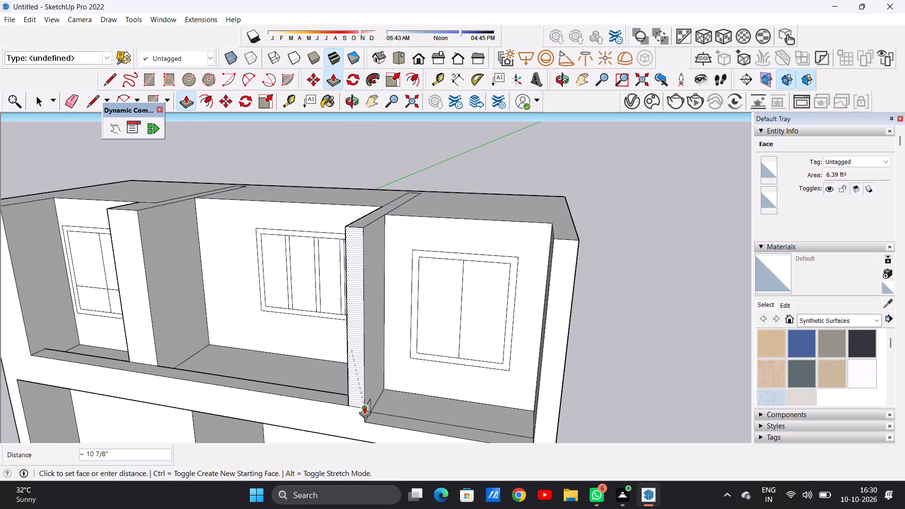
click(364, 406)
key(space)
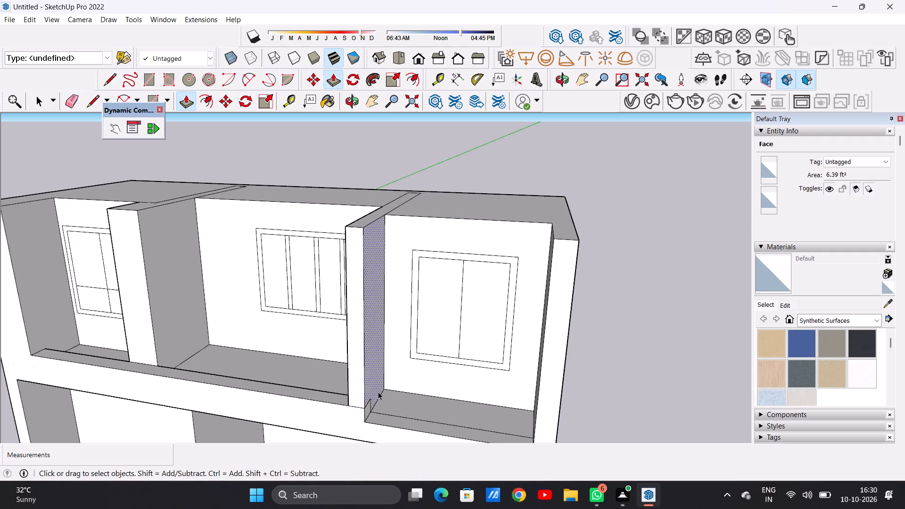
Erase the leftover edges on the right partition wall's side face where it meets the raised ledge.
middle_drag(394, 383, 348, 376)
scroll(344, 399, up, 5)
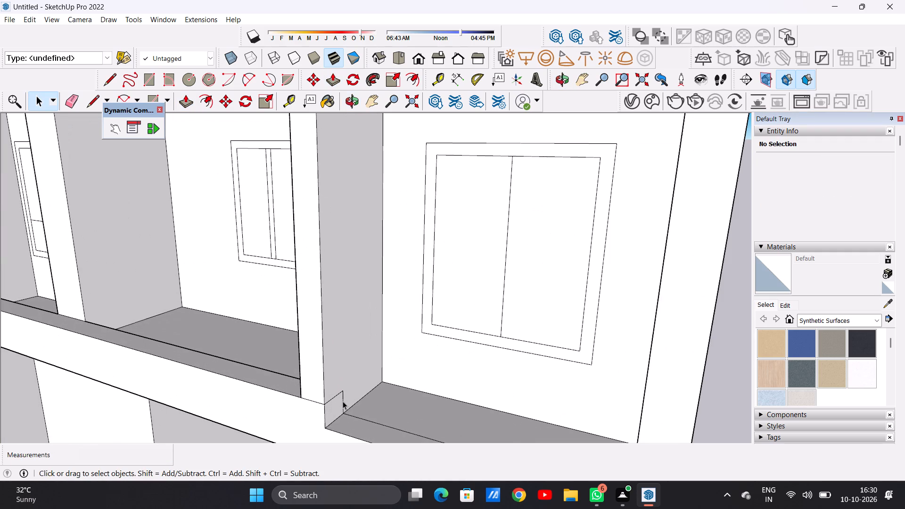
key(e)
scroll(327, 400, up, 5)
drag(333, 393, 337, 402)
drag(354, 392, 354, 394)
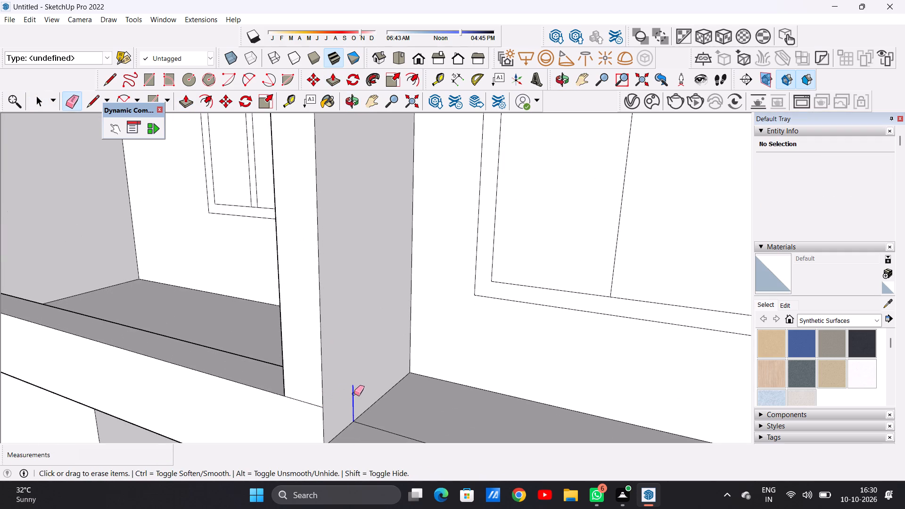
drag(354, 394, 351, 397)
key(space)
Examine the right bay's floor, front ledge and side walls from above and from the front.
scroll(376, 410, down, 18)
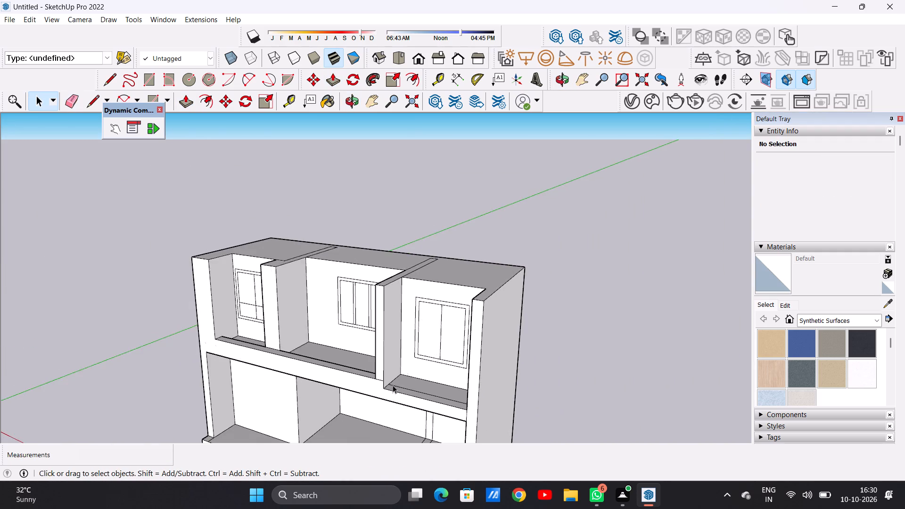
middle_drag(382, 404, 458, 429)
scroll(464, 394, up, 14)
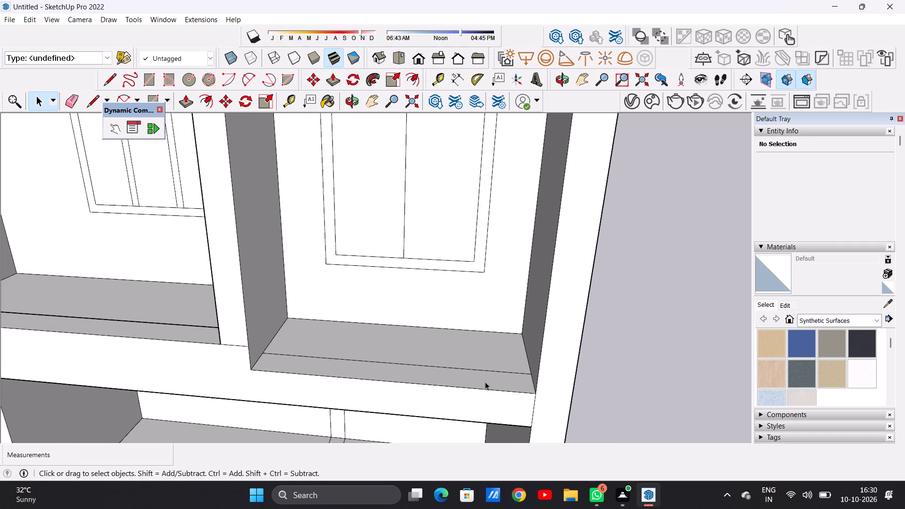
key(p)
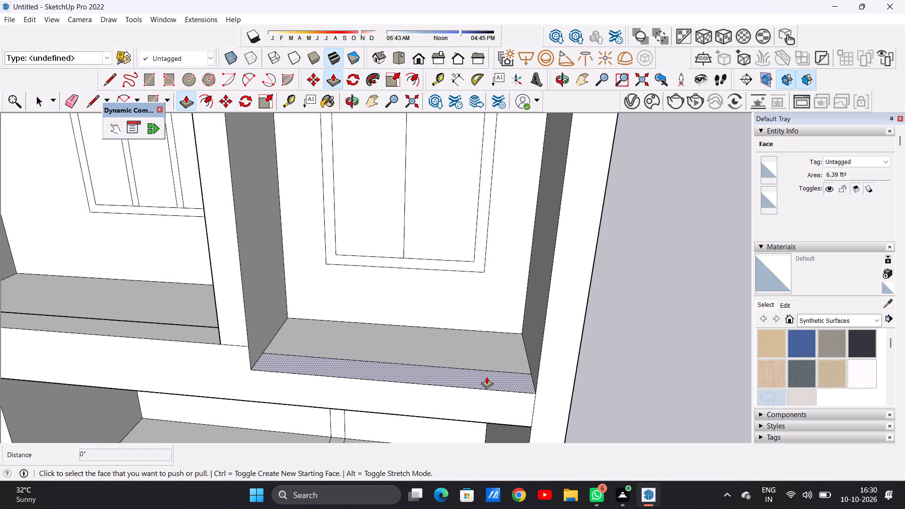
key(space)
scroll(446, 392, down, 9)
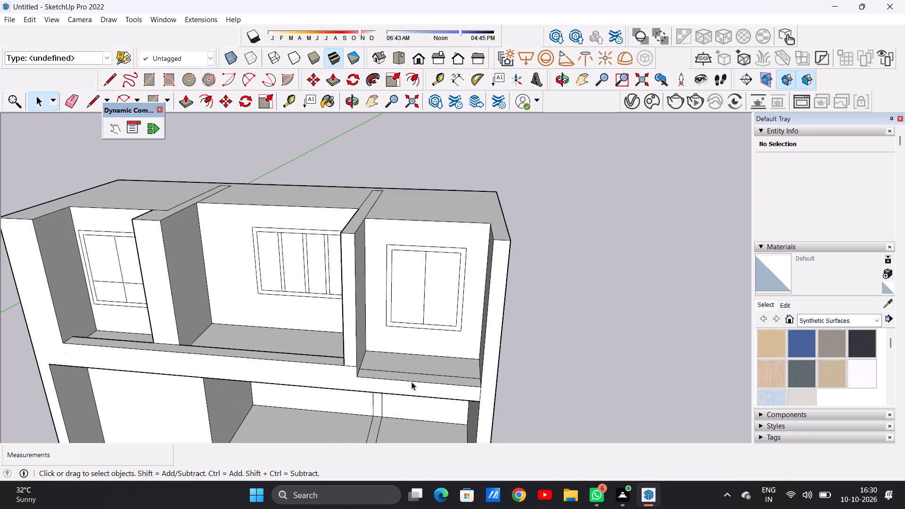
scroll(415, 364, down, 3)
middle_drag(420, 361, 450, 303)
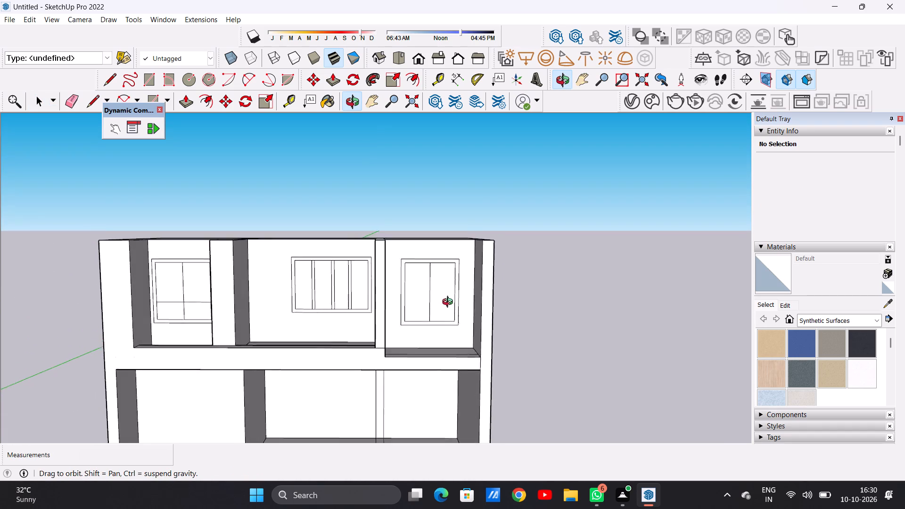
middle_drag(450, 303, 438, 306)
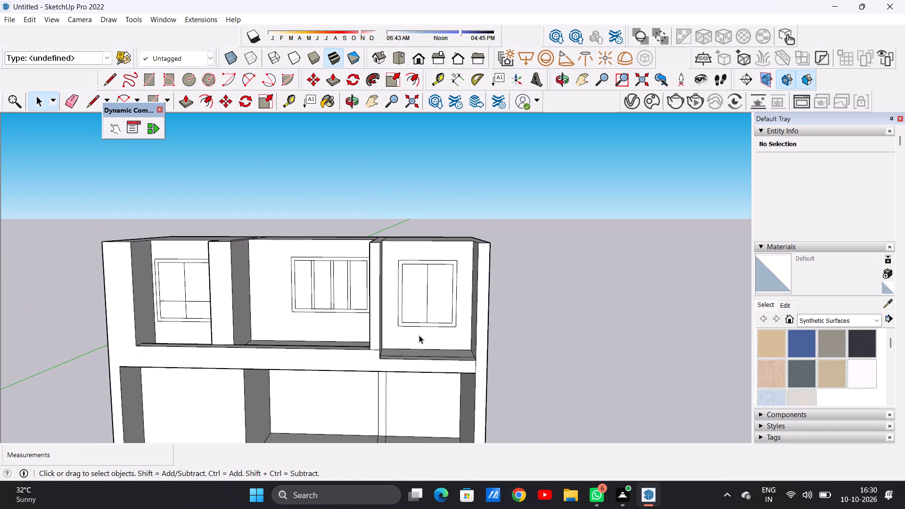
middle_drag(420, 337, 464, 337)
scroll(481, 306, up, 2)
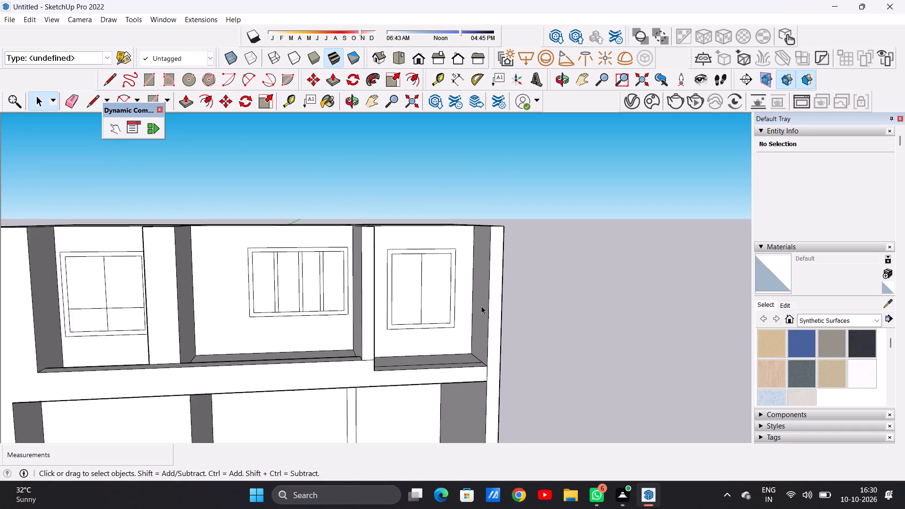
scroll(481, 306, up, 1)
scroll(462, 337, down, 6)
middle_drag(467, 336, 418, 321)
scroll(427, 328, down, 2)
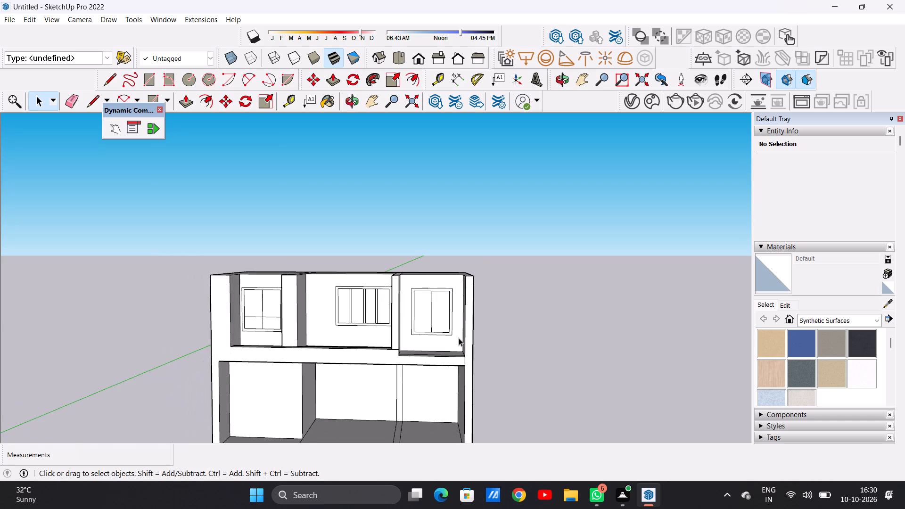
Thicken the right bay's outer wall by pulling its inner side face a few inches into the bay.
middle_drag(458, 337, 495, 335)
scroll(466, 321, up, 1)
scroll(466, 321, down, 1)
scroll(466, 321, up, 4)
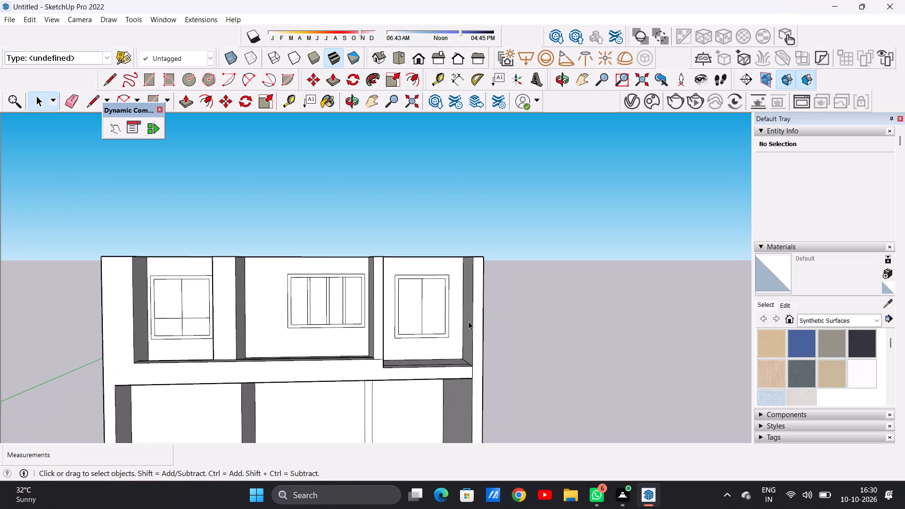
key(p)
scroll(465, 315, up, 7)
click(471, 314)
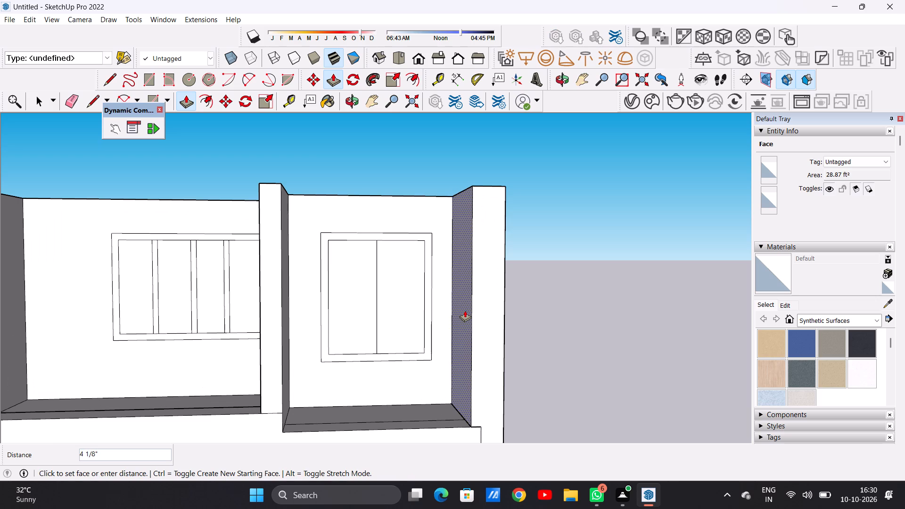
click(465, 310)
key(space)
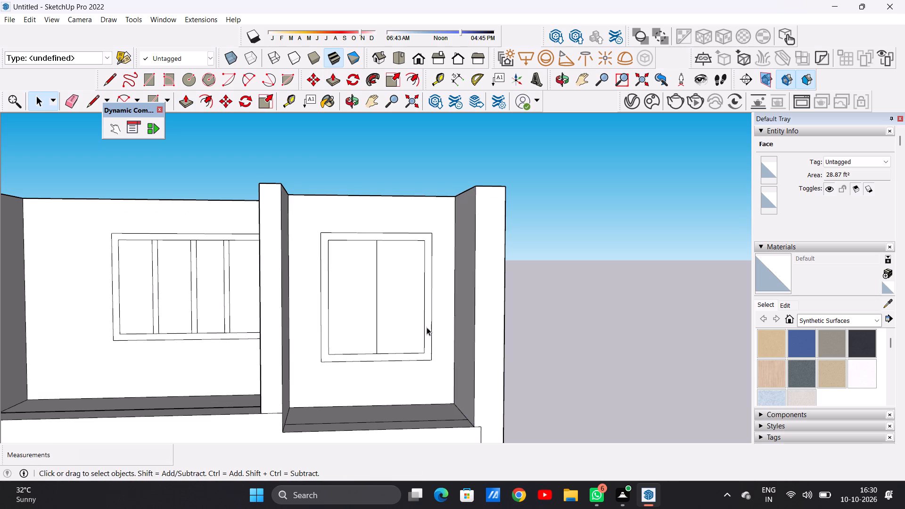
Thicken the right partition wall by pulling its side face about 8 7/8" into the right bay.
scroll(406, 338, down, 12)
middle_drag(414, 332, 424, 381)
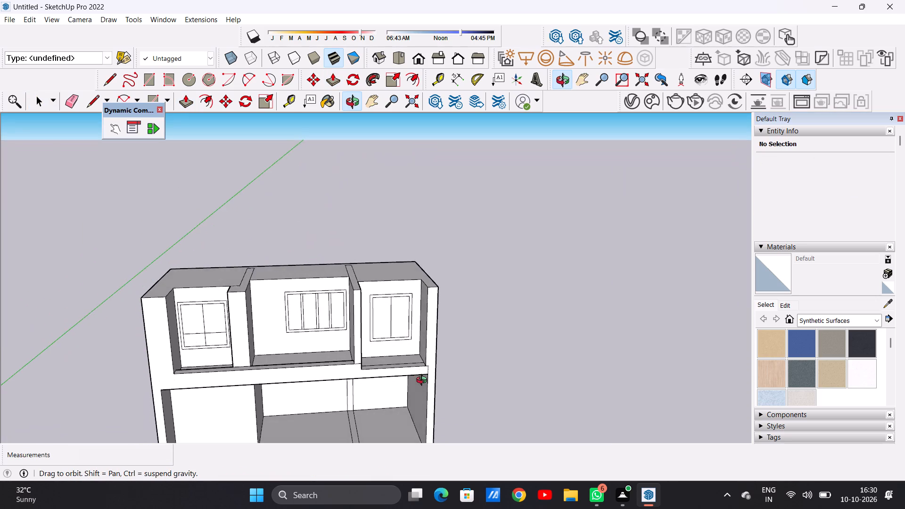
middle_drag(424, 381, 414, 386)
scroll(413, 383, down, 4)
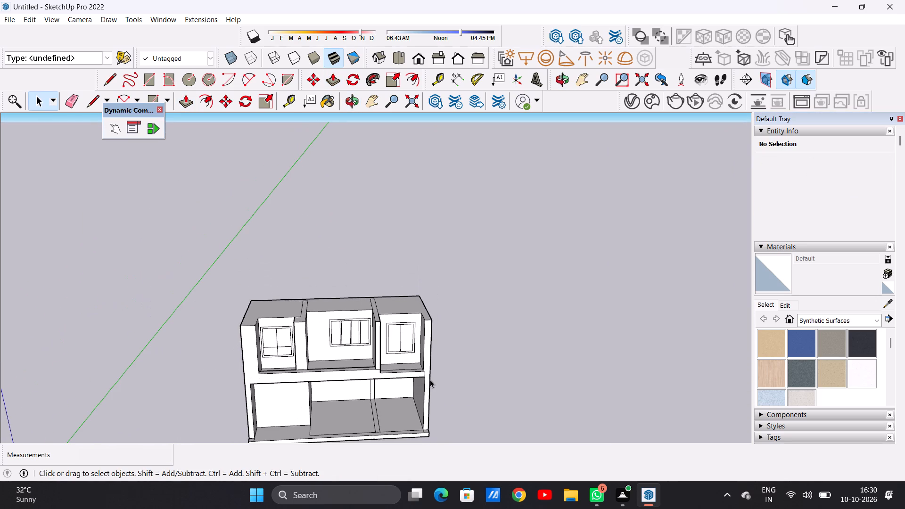
middle_drag(412, 352, 406, 351)
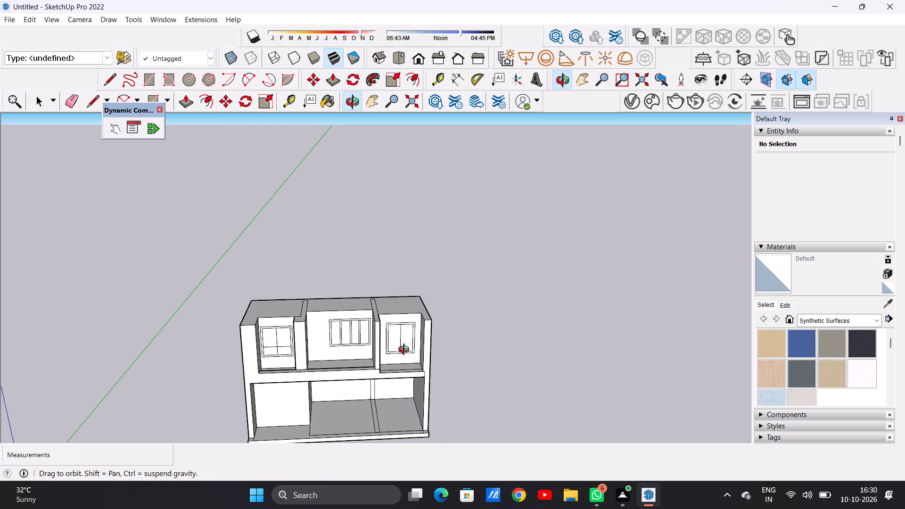
middle_drag(406, 351, 353, 343)
scroll(369, 332, up, 11)
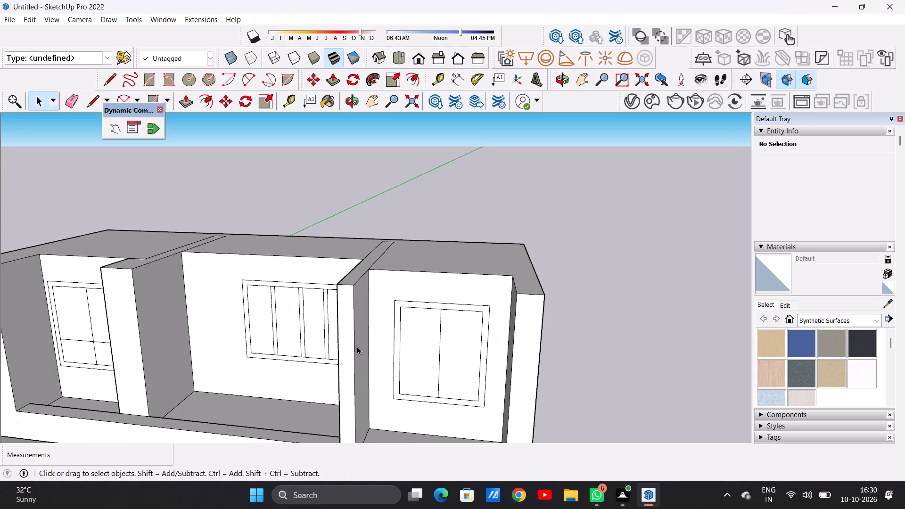
key(p)
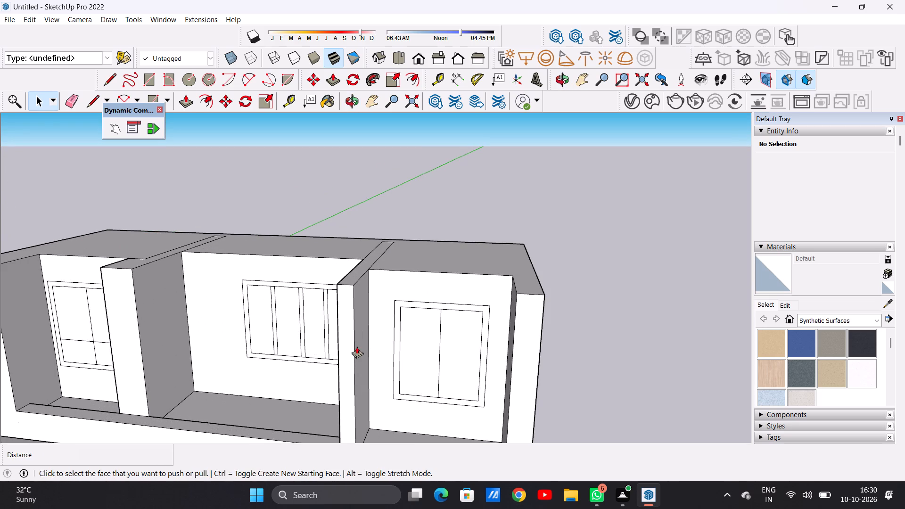
click(358, 337)
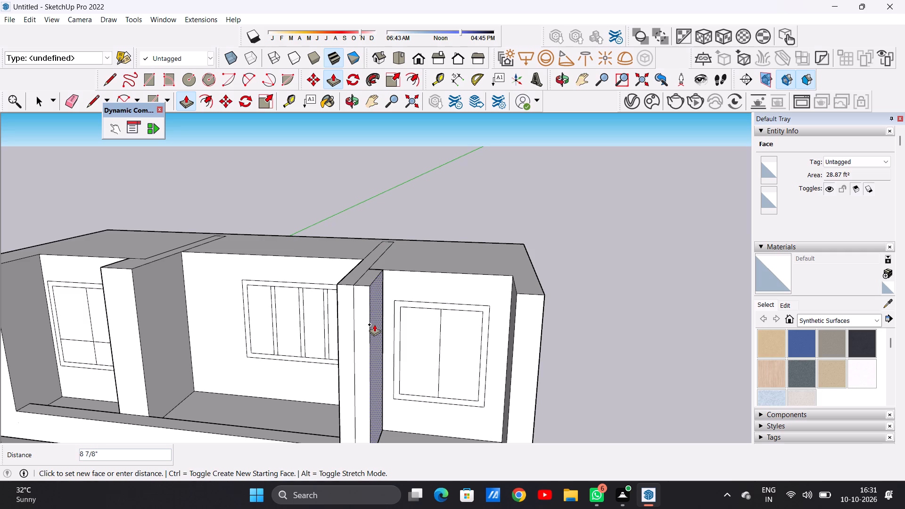
click(374, 324)
key(space)
Examine the second-storey bays, partition walls and front ledge from the front and from above.
scroll(415, 358, down, 8)
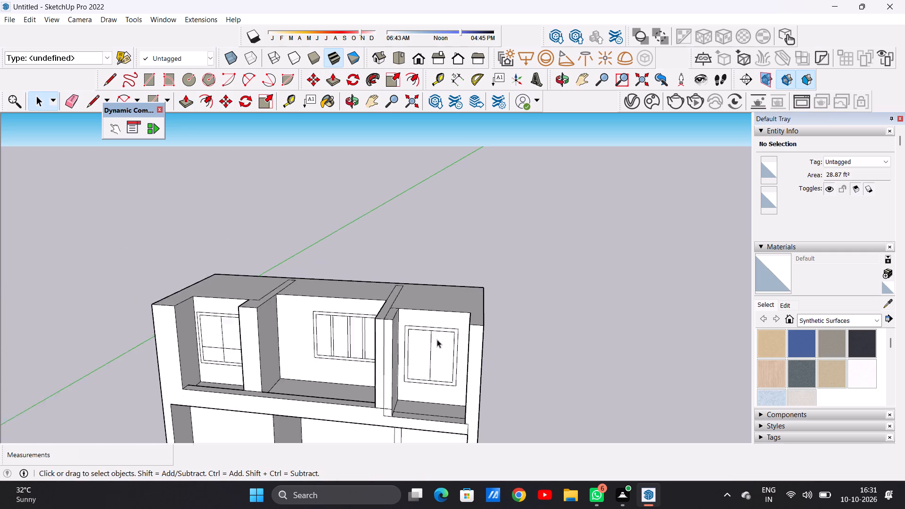
scroll(437, 339, down, 3)
middle_drag(422, 368, 437, 316)
scroll(435, 339, up, 5)
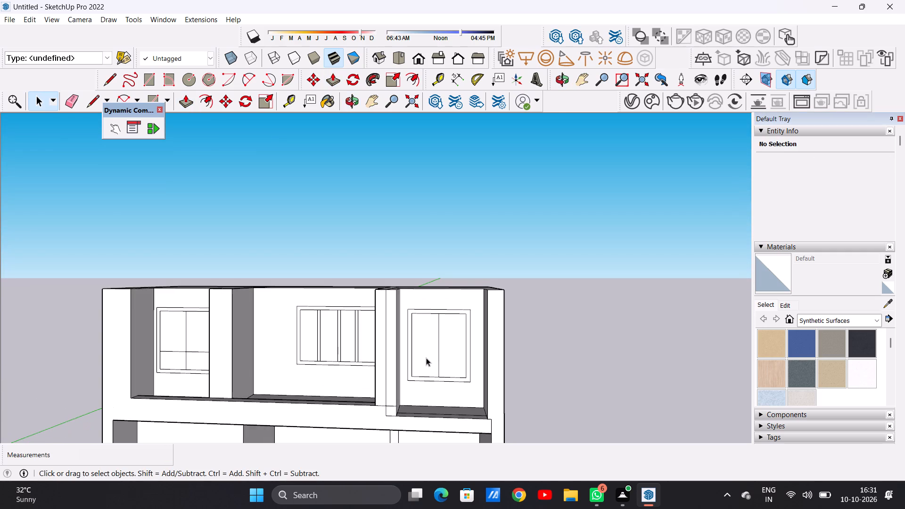
scroll(435, 378, down, 6)
scroll(435, 381, up, 2)
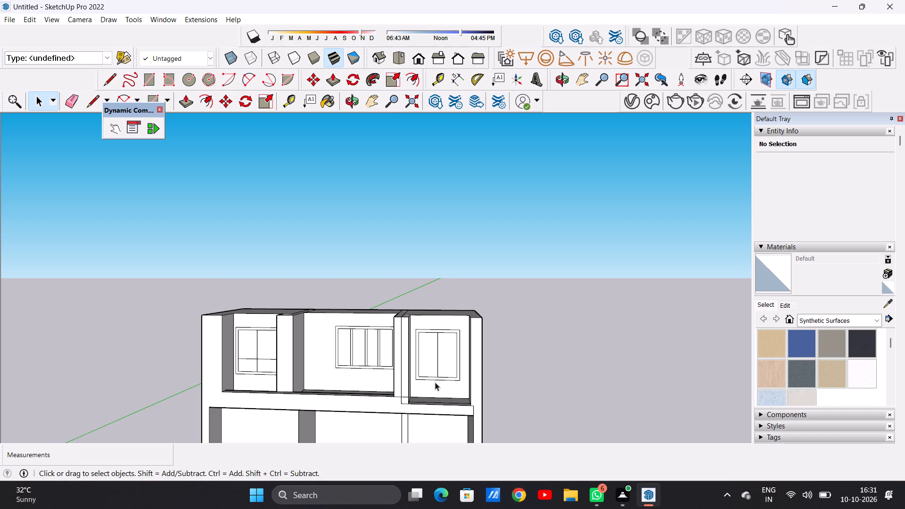
scroll(445, 378, down, 7)
scroll(392, 378, up, 7)
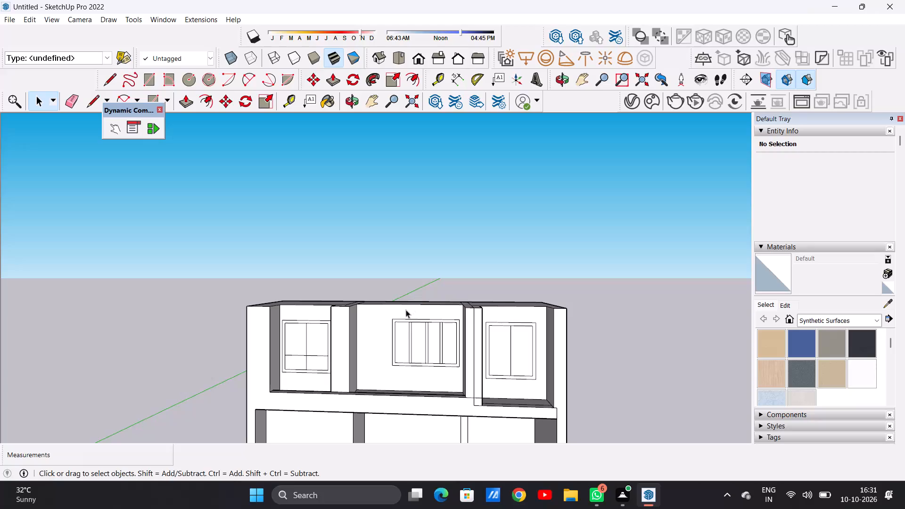
scroll(407, 316, down, 13)
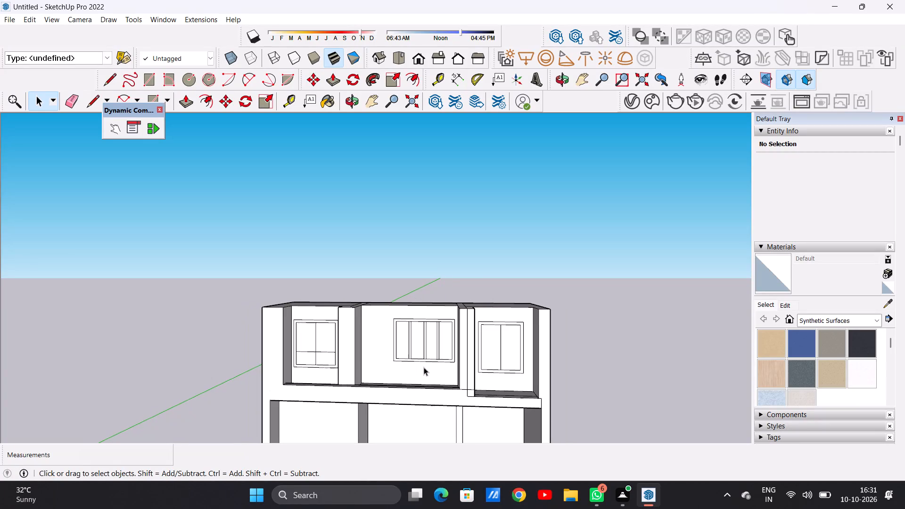
scroll(424, 367, down, 3)
middle_drag(426, 367, 429, 430)
scroll(435, 378, up, 4)
scroll(436, 372, down, 1)
scroll(436, 372, up, 1)
middle_drag(436, 372, 437, 425)
scroll(427, 381, up, 6)
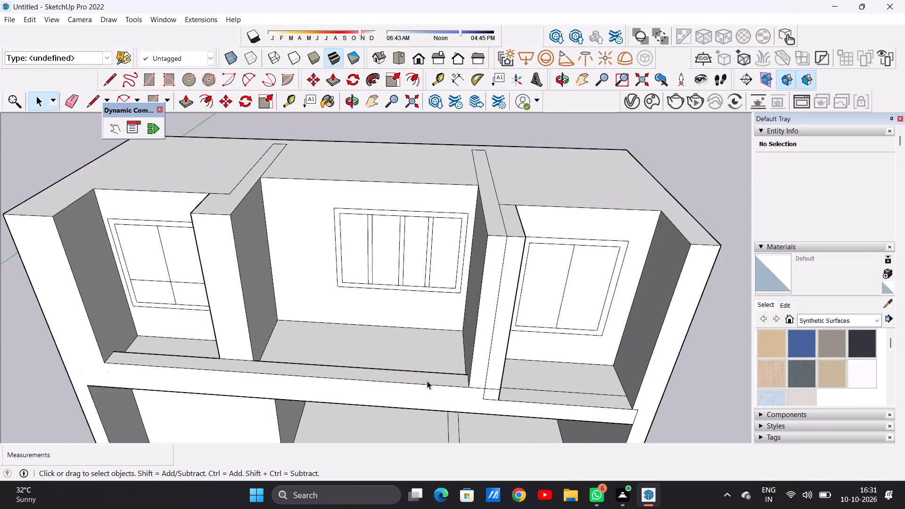
scroll(427, 381, up, 6)
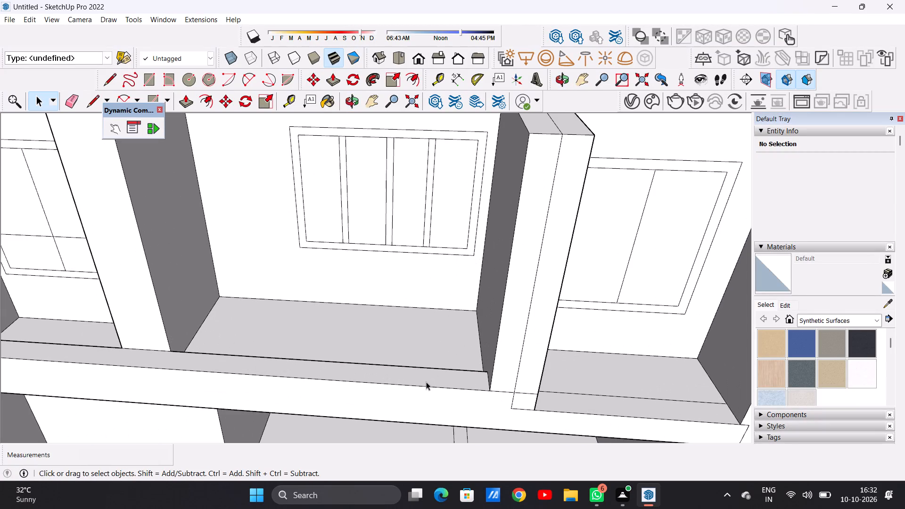
scroll(426, 381, down, 1)
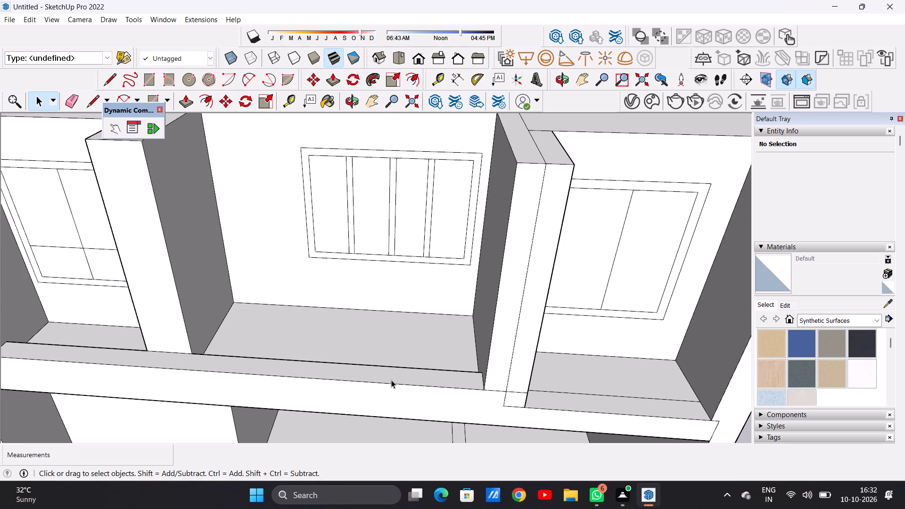
scroll(391, 380, down, 14)
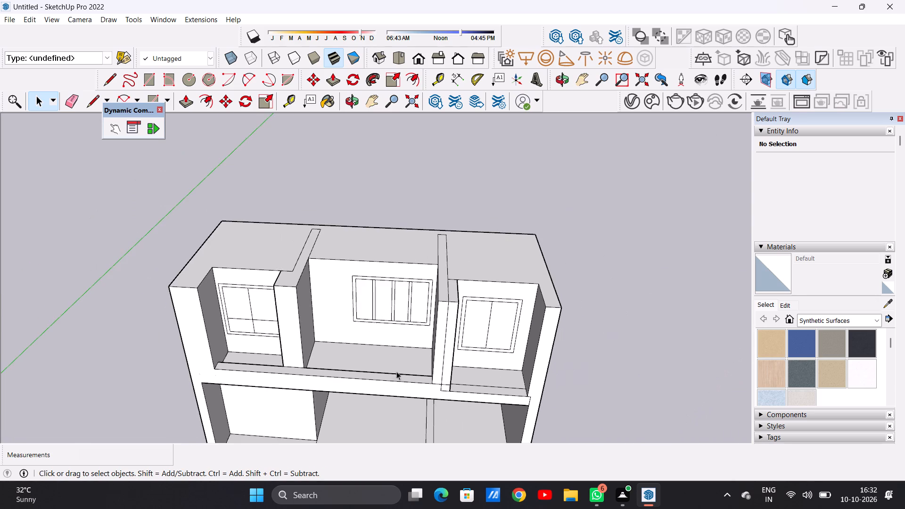
Raise the middle bay's floor 8 1/2" to bring it level with the top of the front ledge.
middle_drag(396, 369, 383, 385)
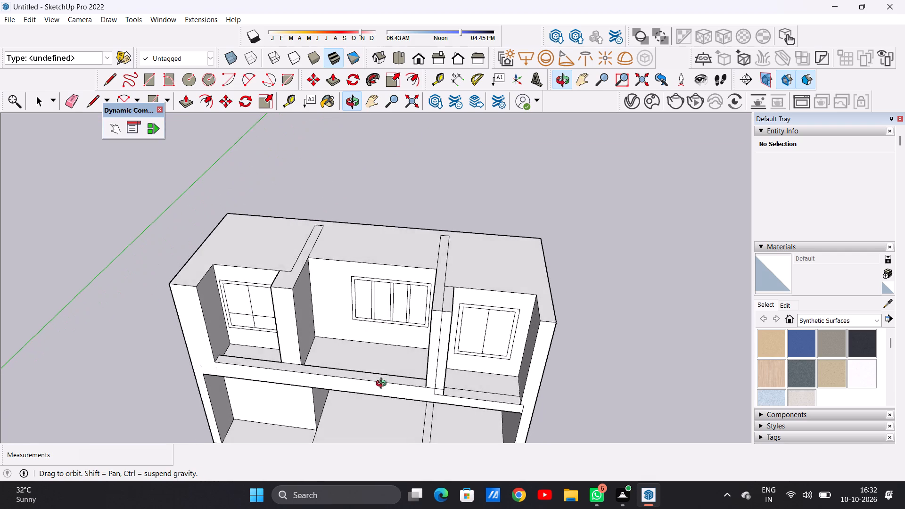
middle_drag(383, 385, 383, 386)
middle_drag(389, 373, 342, 404)
scroll(352, 360, up, 4)
scroll(353, 359, down, 1)
scroll(353, 359, up, 1)
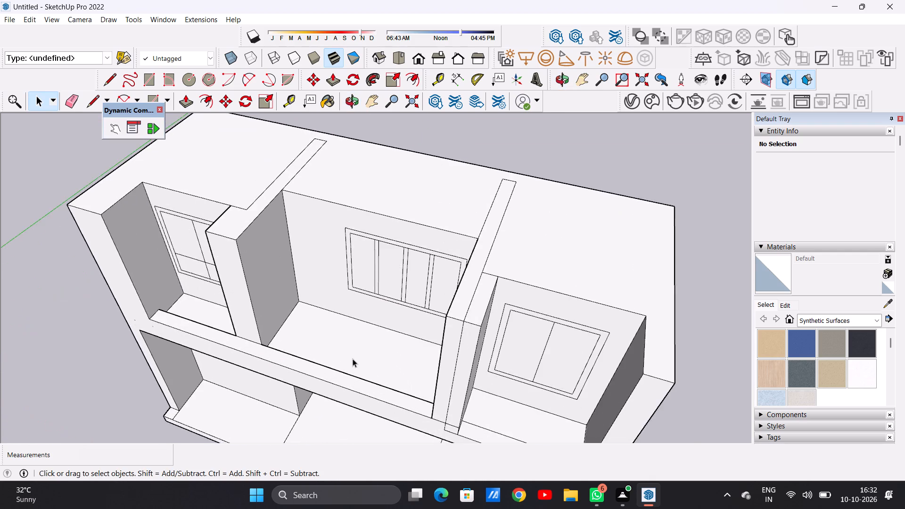
scroll(353, 359, up, 4)
key(p)
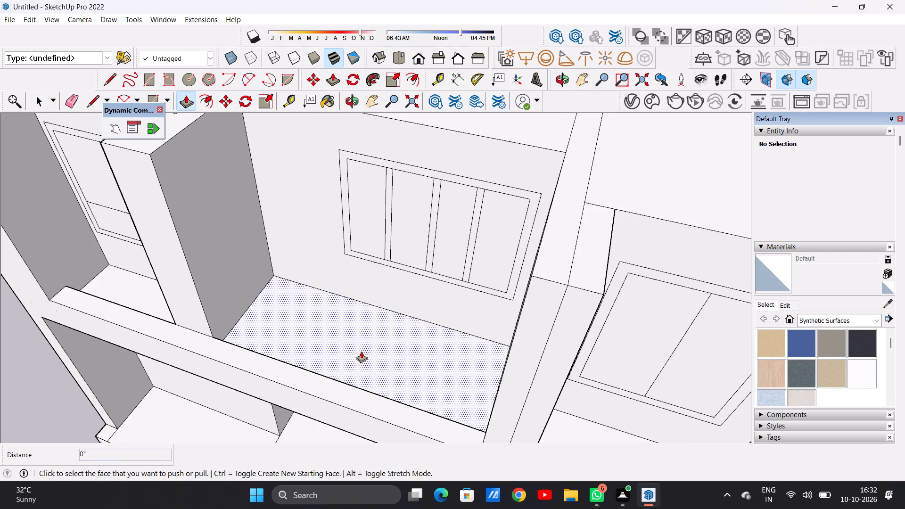
click(361, 351)
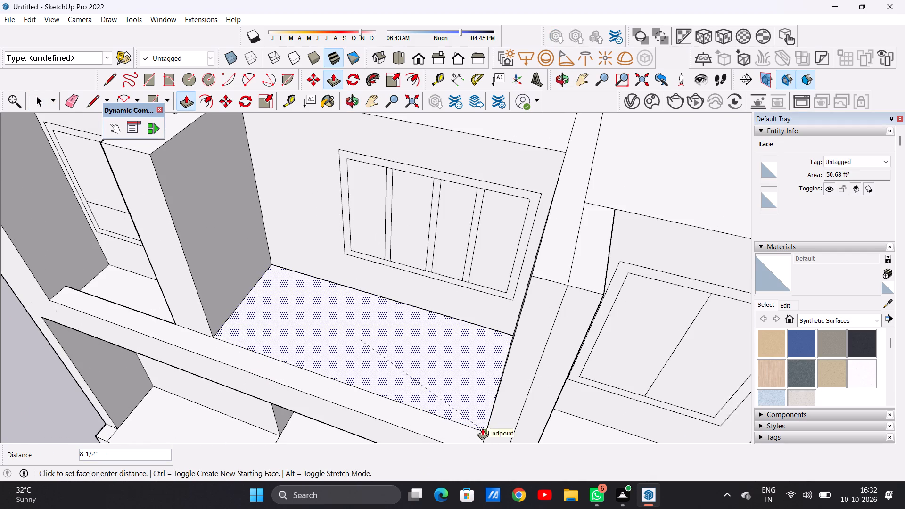
click(482, 428)
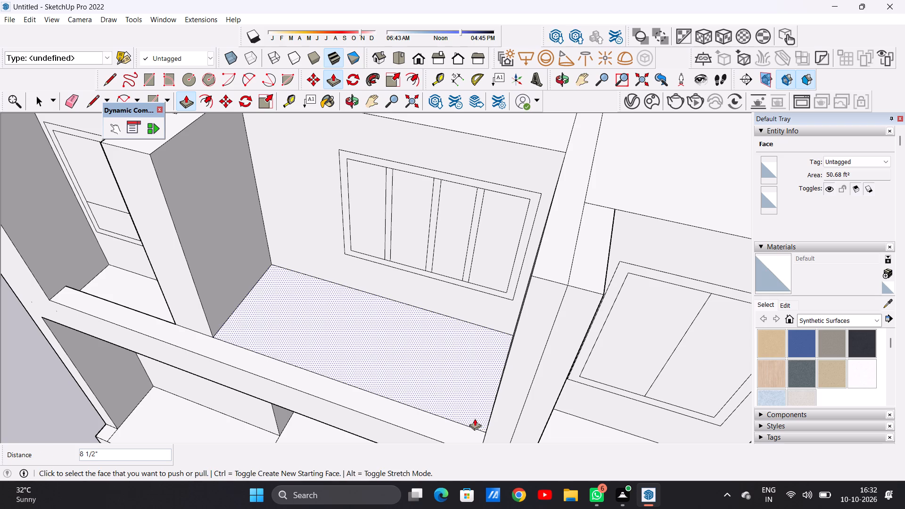
key(space)
Examine the middle bay's floor, the ledge and the partition walls from several angles above.
scroll(443, 378, down, 10)
middle_drag(473, 333, 485, 281)
middle_drag(380, 400, 387, 388)
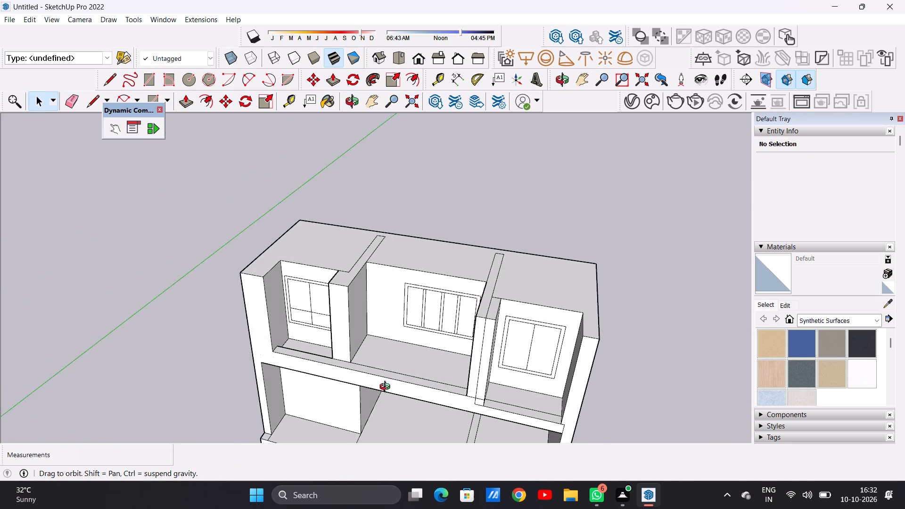
middle_drag(387, 388, 436, 426)
scroll(461, 398, up, 2)
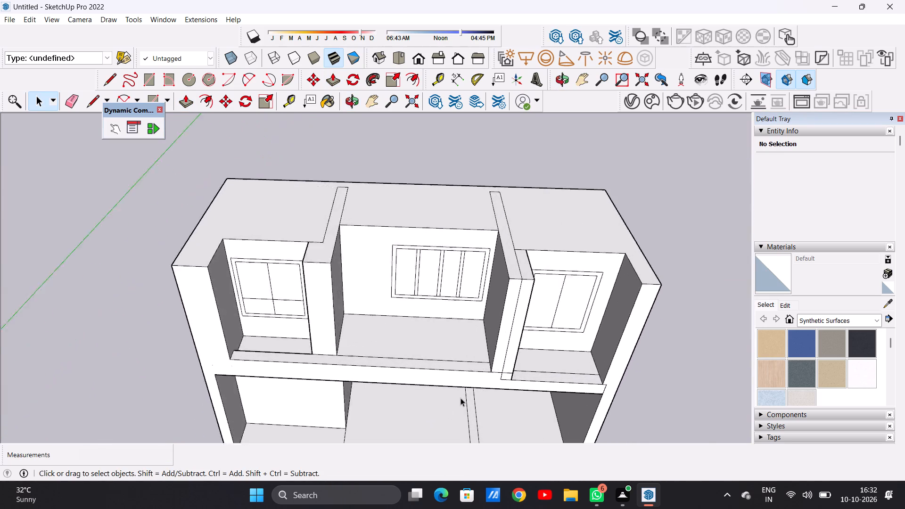
scroll(461, 398, up, 4)
middle_drag(375, 343, 282, 344)
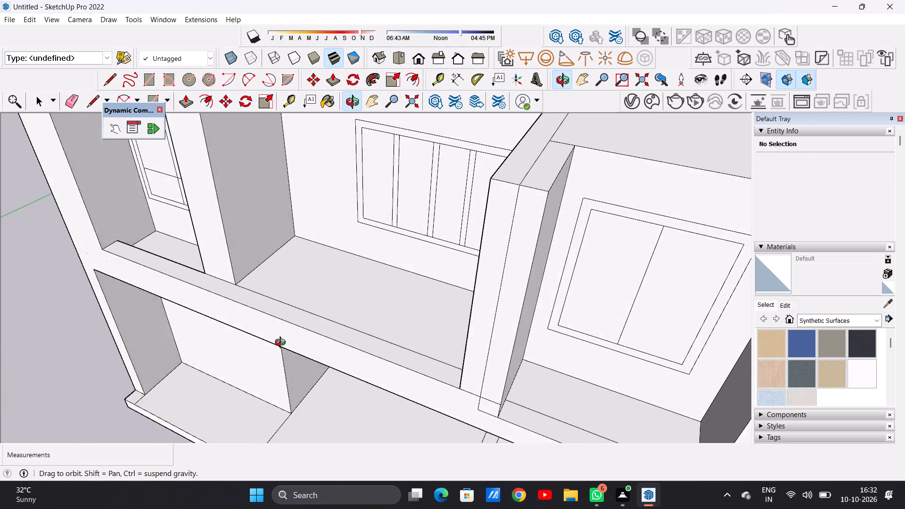
middle_drag(282, 344, 297, 367)
scroll(343, 316, down, 8)
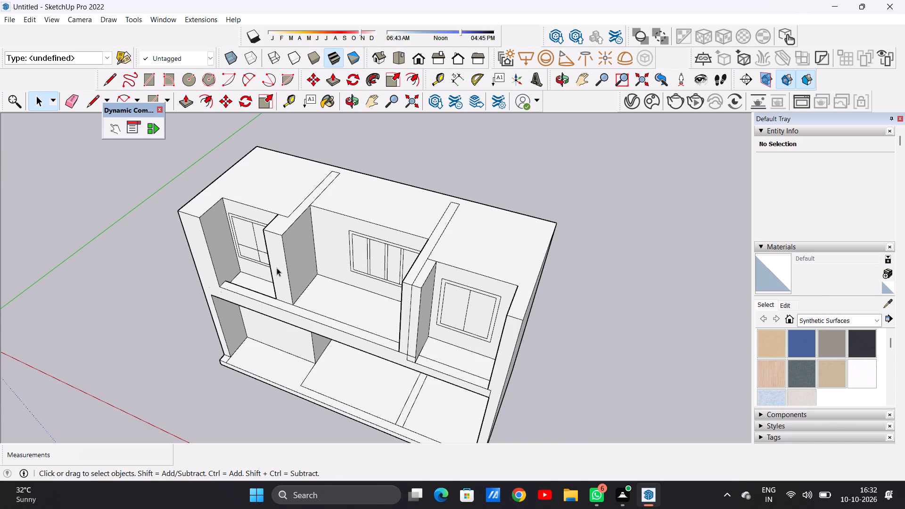
Pull the left partition wall's front face forward about 10 7/8" so it meets the front edge of the ledge.
scroll(277, 268, up, 8)
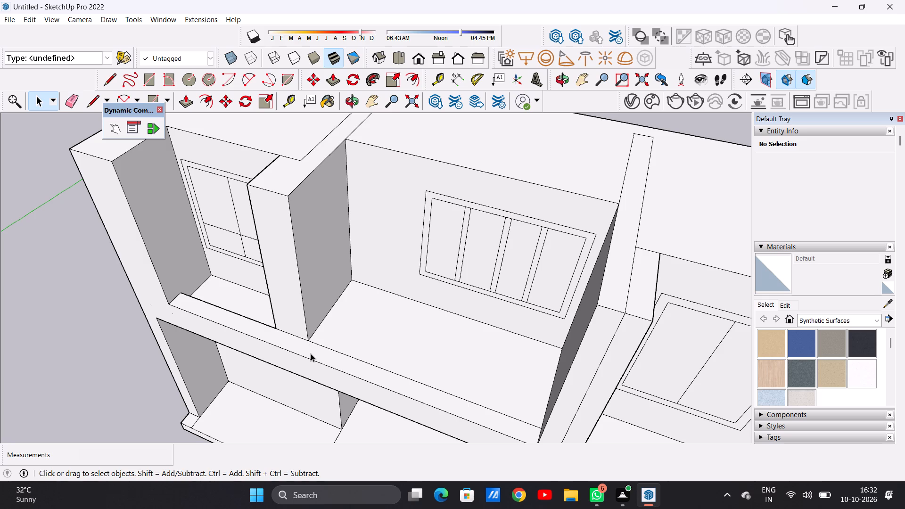
scroll(288, 296, up, 3)
key(p)
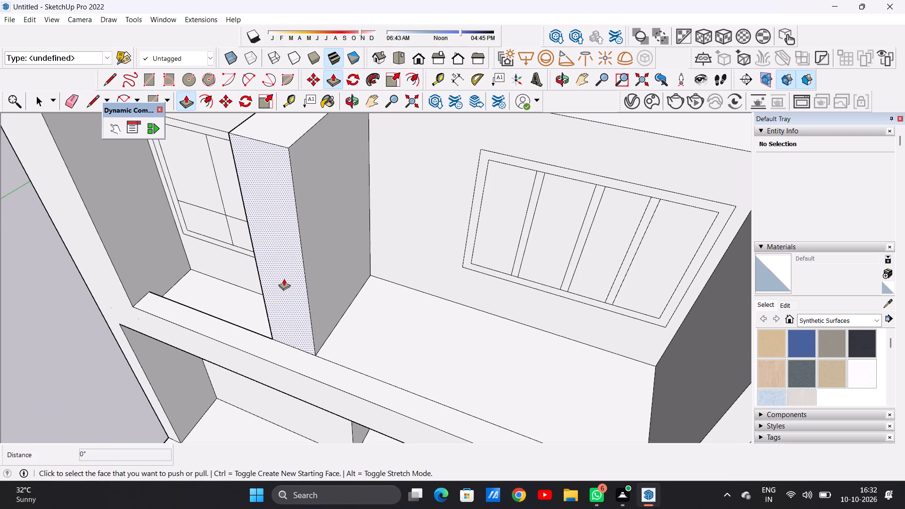
click(284, 279)
click(304, 378)
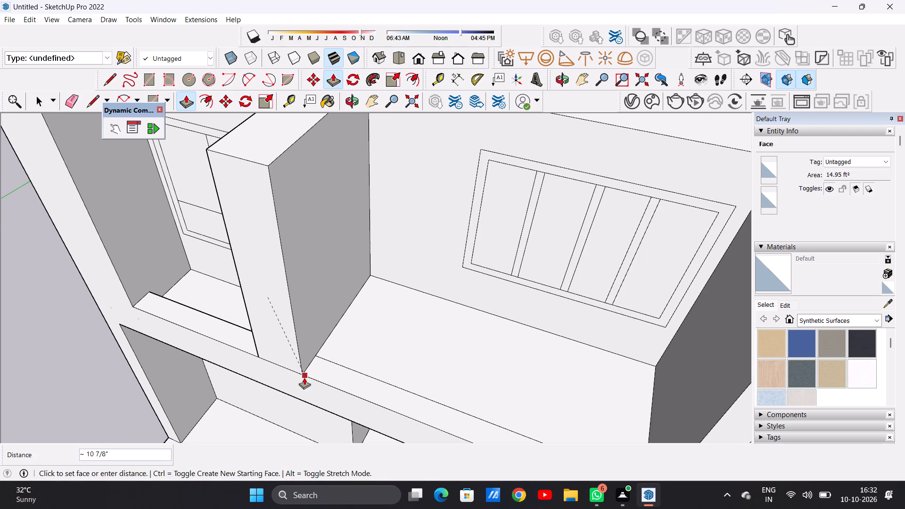
key(space)
Raise the ledge strip across the front of the middle bay about 3' to form a parapet wall.
scroll(325, 373, down, 10)
middle_drag(353, 388, 501, 334)
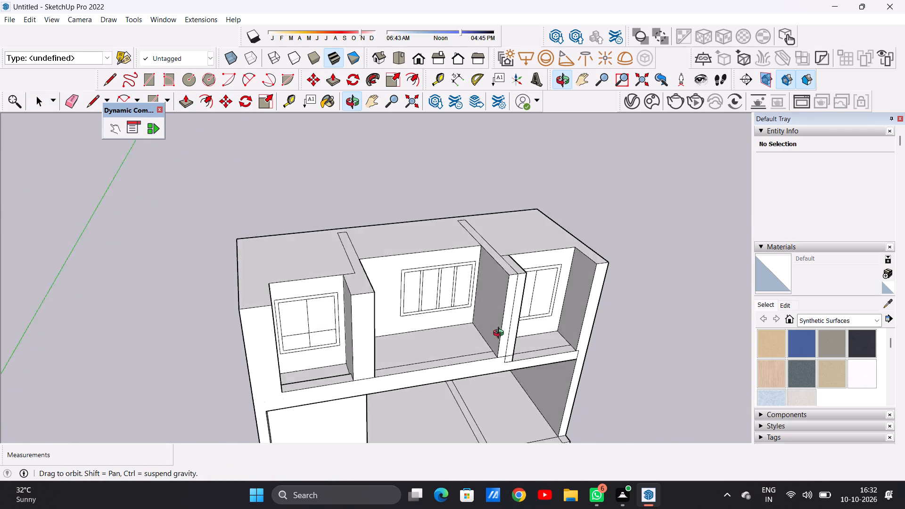
middle_drag(501, 334, 491, 361)
scroll(486, 354, up, 10)
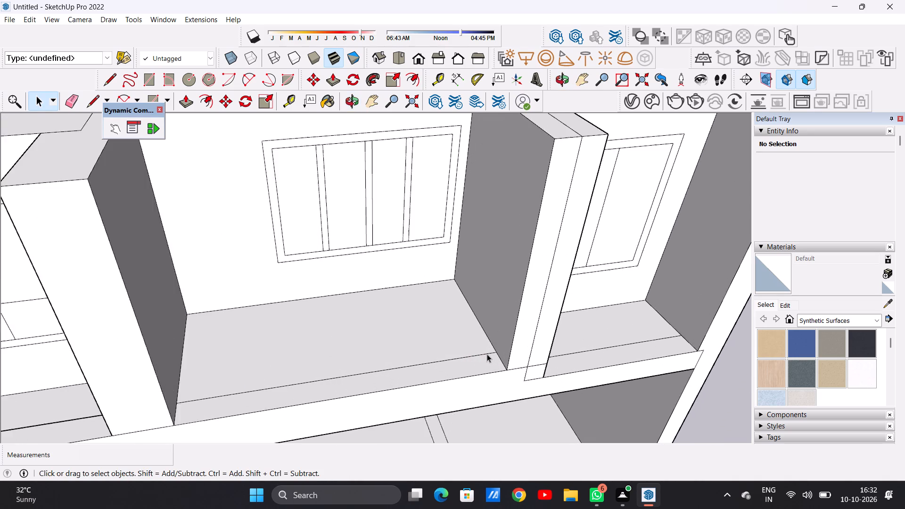
scroll(487, 354, up, 1)
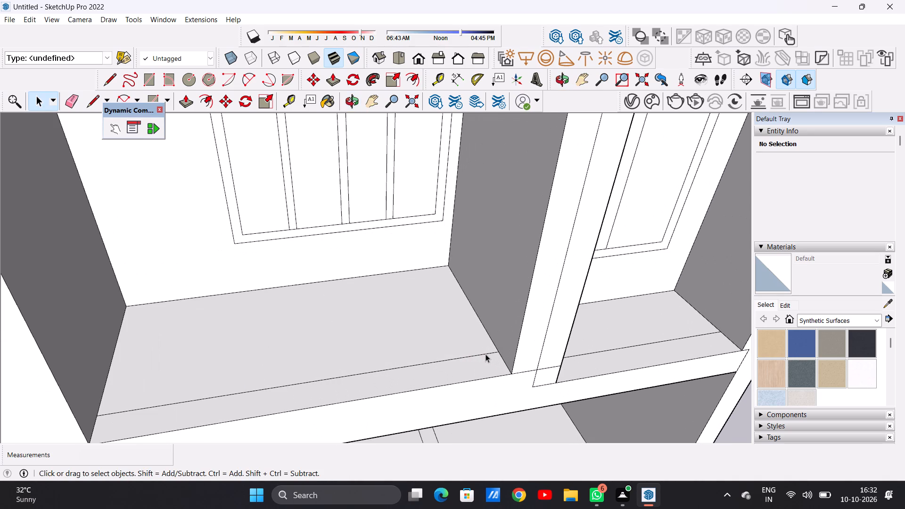
key(p)
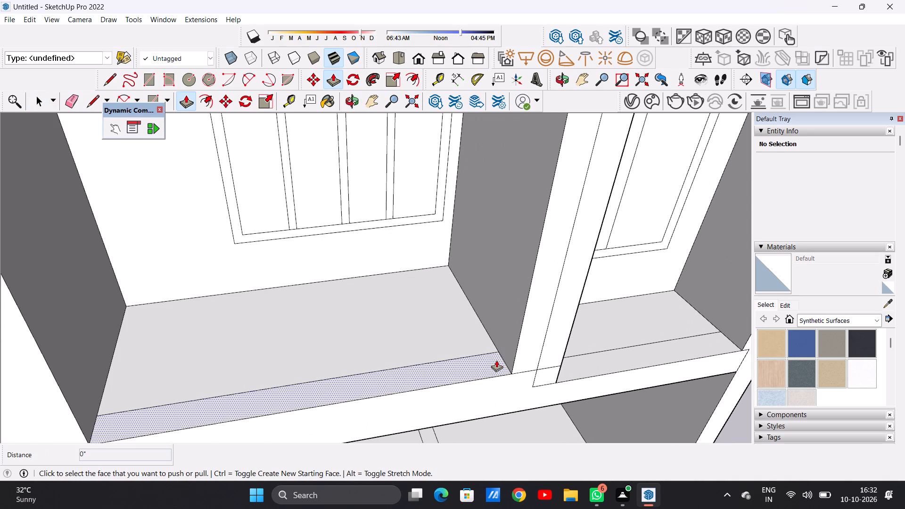
click(496, 360)
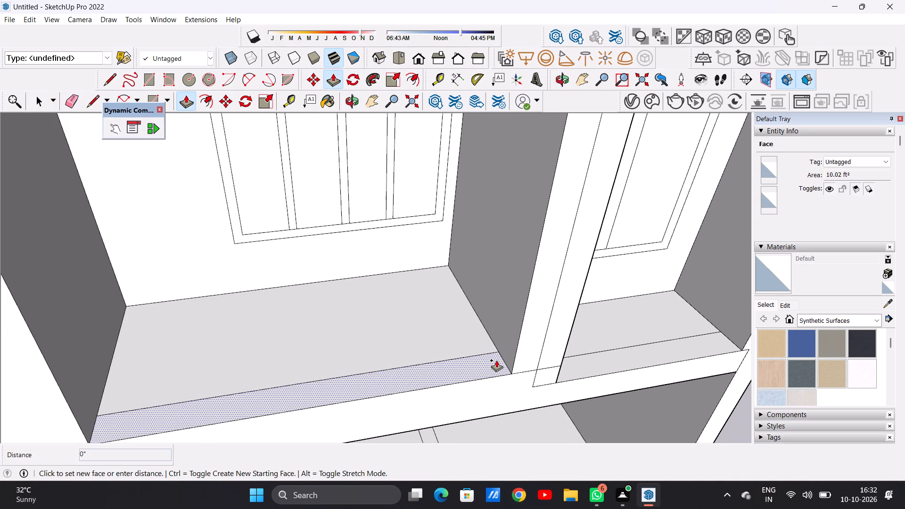
scroll(493, 320, down, 6)
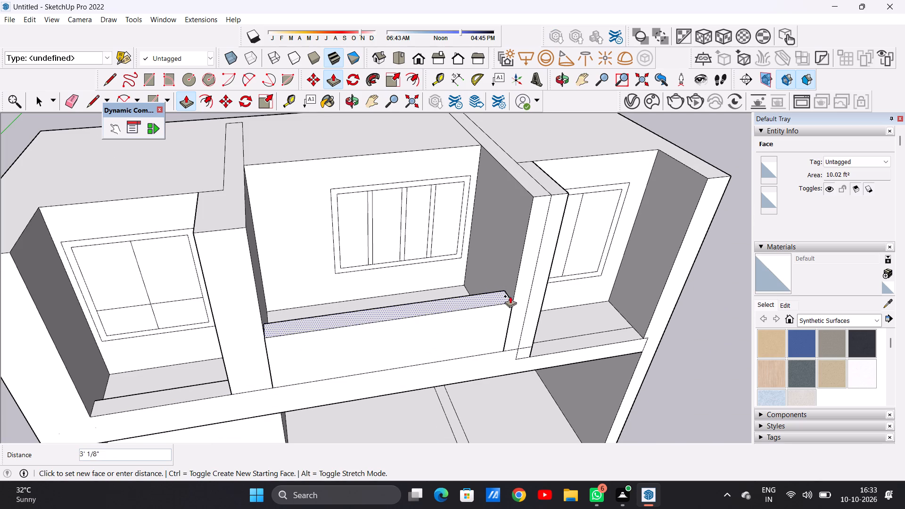
click(511, 290)
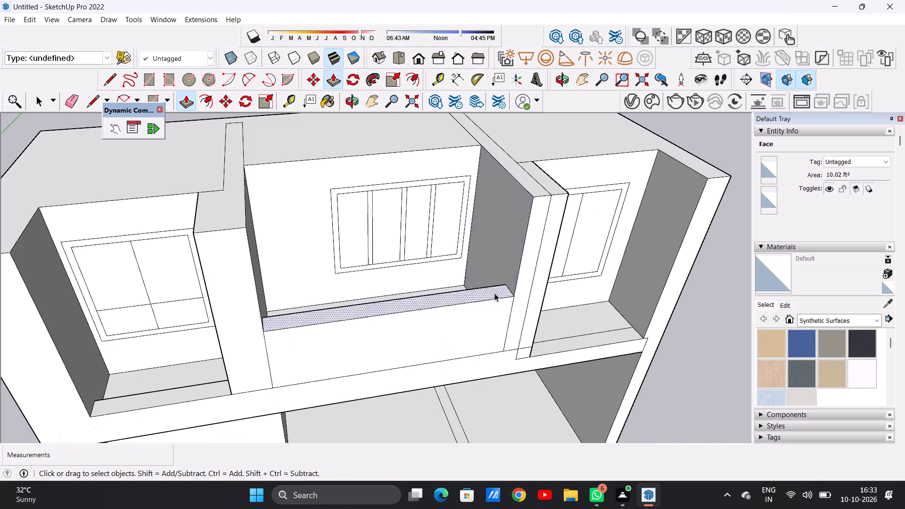
key(space)
Examine the middle bay's parapet and the whole facade from the front and from above.
middle_drag(462, 325, 421, 237)
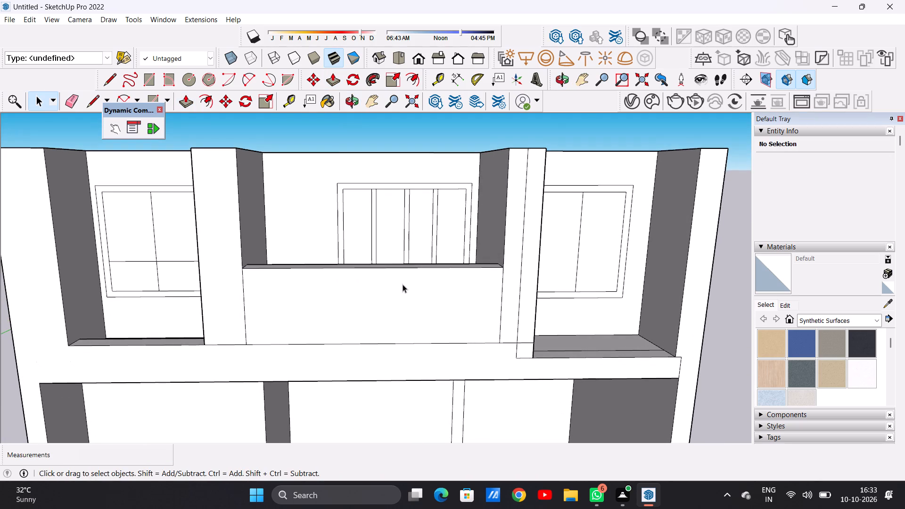
scroll(390, 328, down, 6)
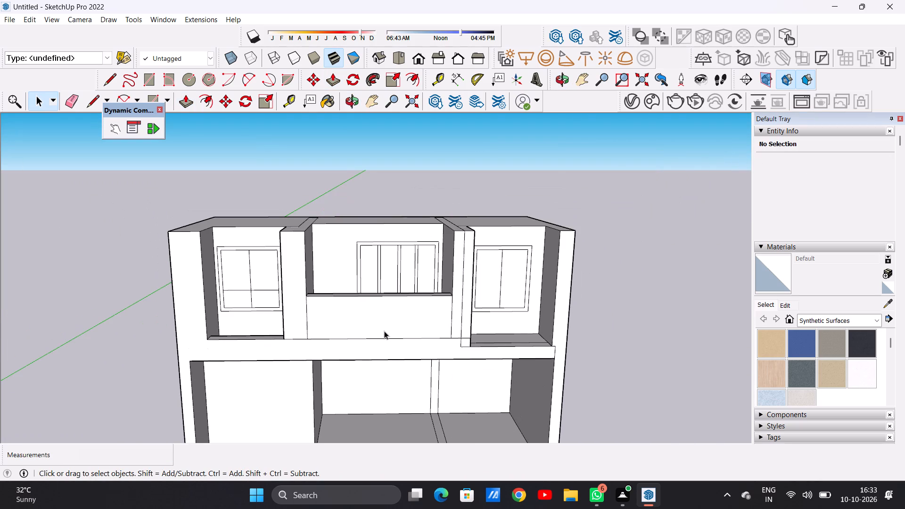
scroll(384, 331, down, 1)
scroll(420, 314, up, 1)
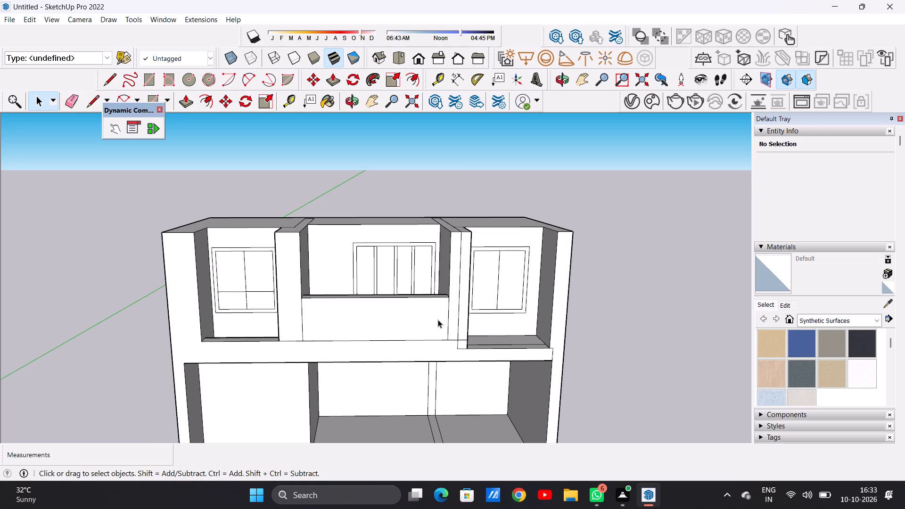
scroll(397, 329, down, 9)
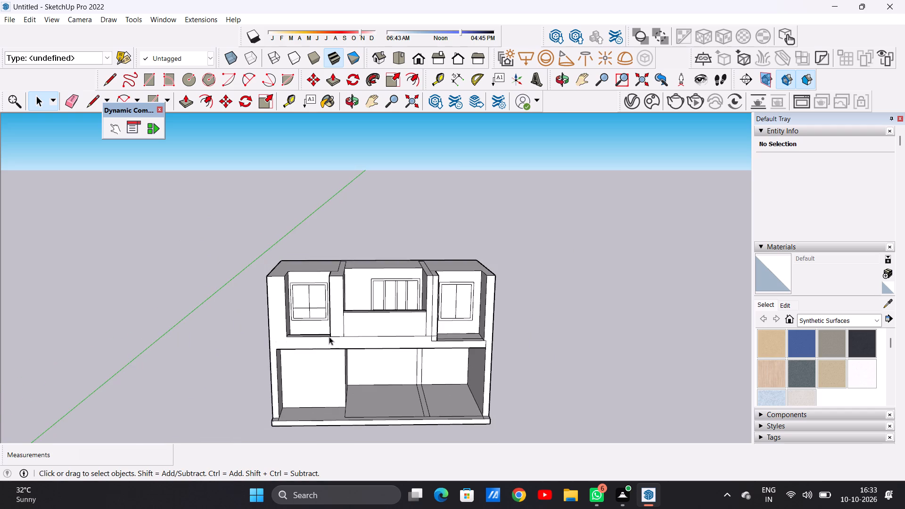
scroll(313, 332, up, 6)
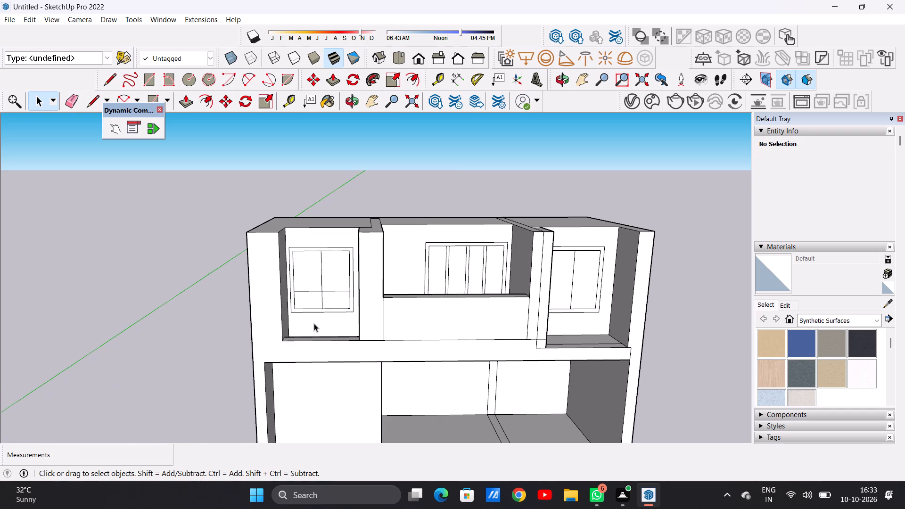
scroll(319, 329, down, 2)
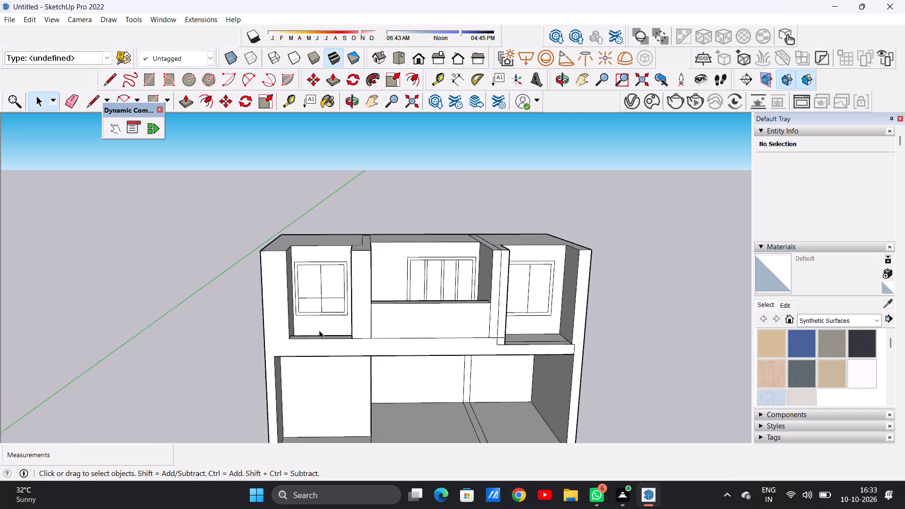
scroll(319, 330, down, 1)
middle_drag(347, 331, 357, 410)
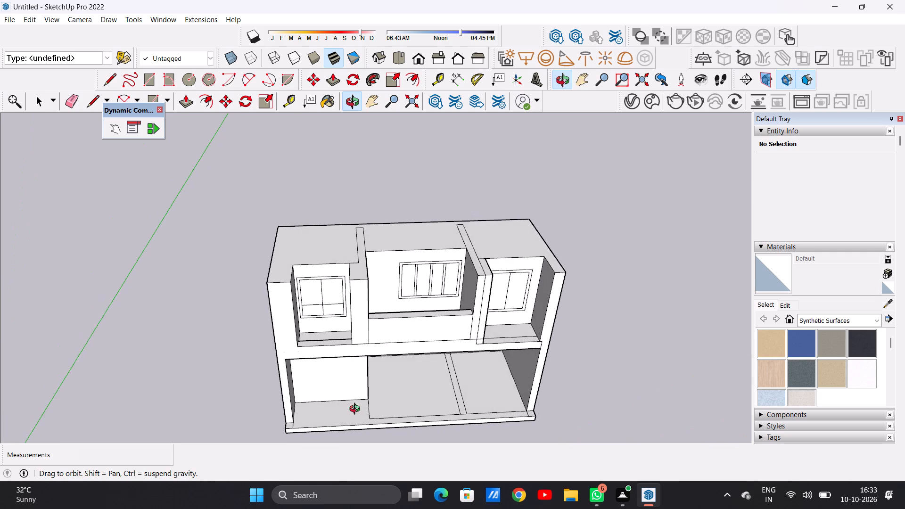
middle_drag(357, 410, 357, 410)
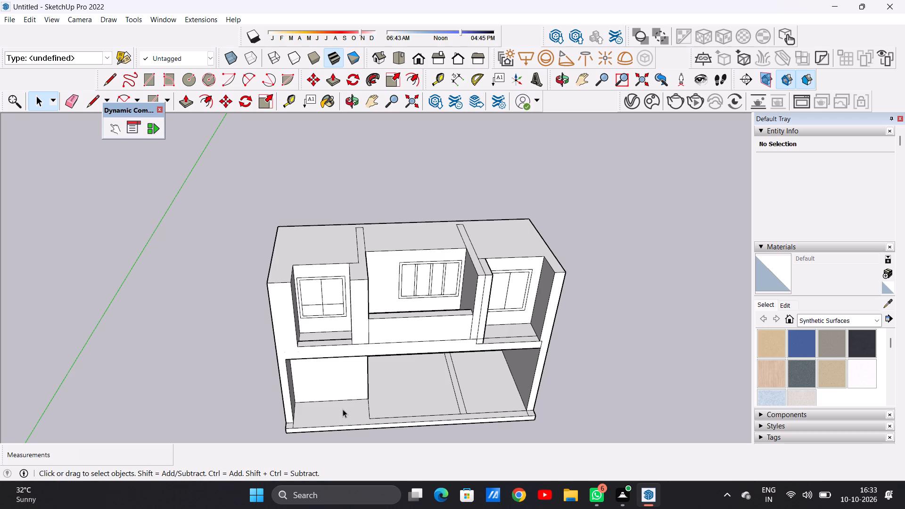
scroll(332, 359, down, 15)
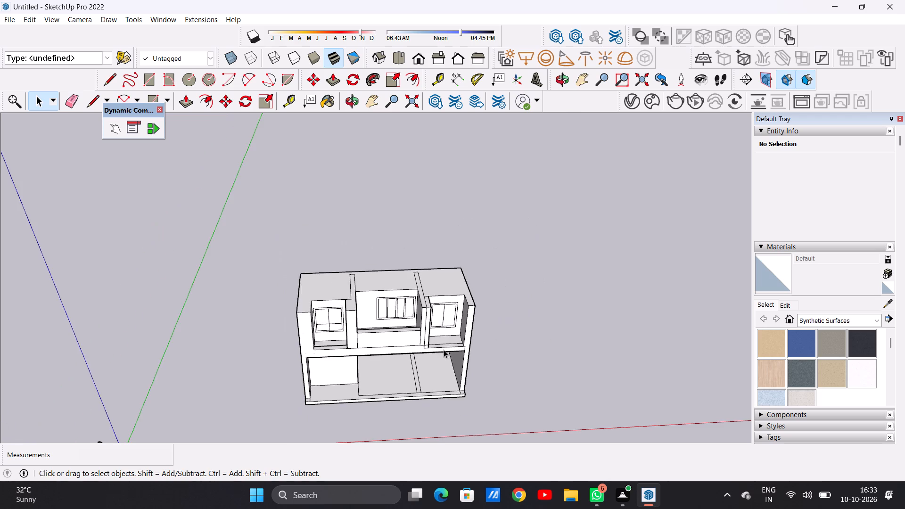
Examine the right bay's floor and front ledge against the neighbouring bays from the front and at an angle.
middle_drag(443, 350, 408, 267)
scroll(457, 337, up, 7)
scroll(450, 346, down, 1)
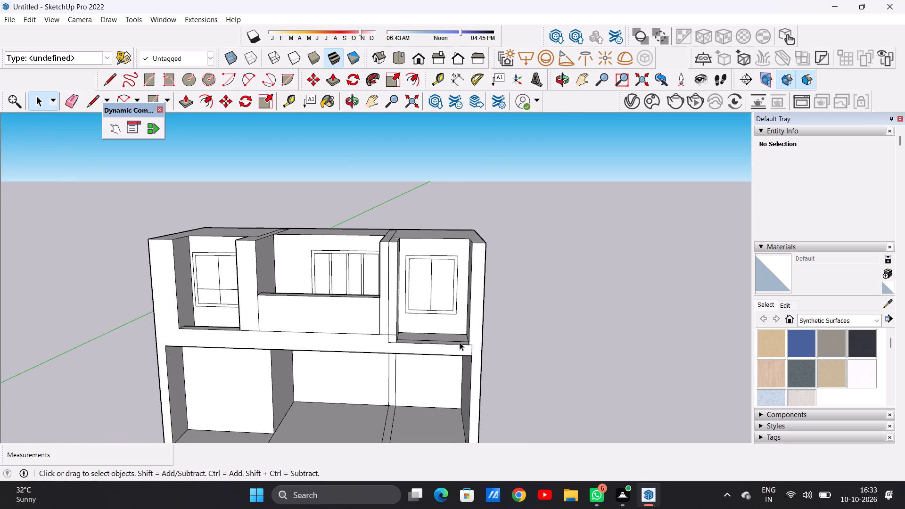
middle_drag(431, 341, 368, 361)
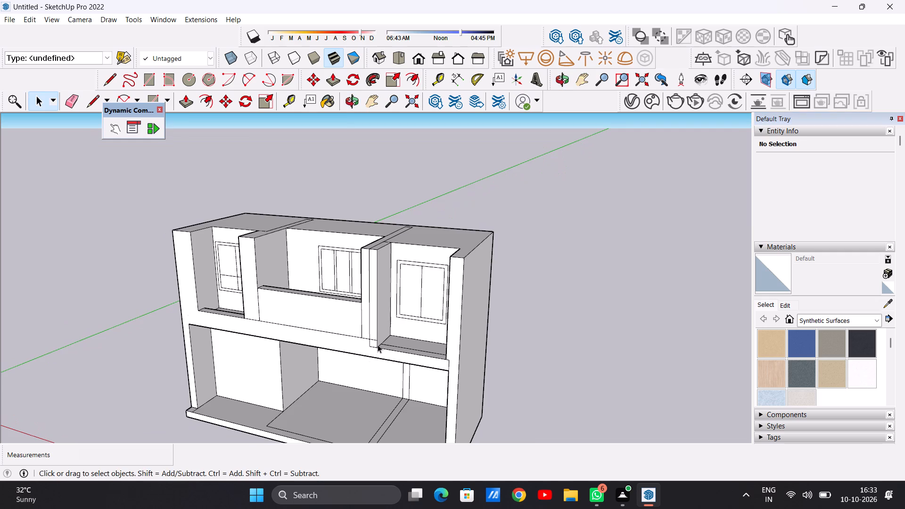
scroll(380, 342, up, 1)
scroll(380, 342, down, 1)
scroll(380, 342, up, 10)
scroll(430, 365, down, 2)
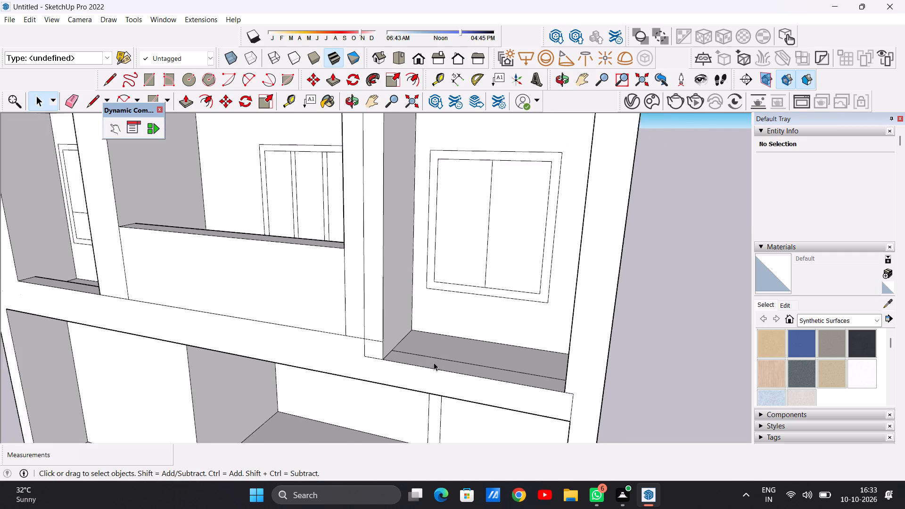
scroll(434, 362, down, 2)
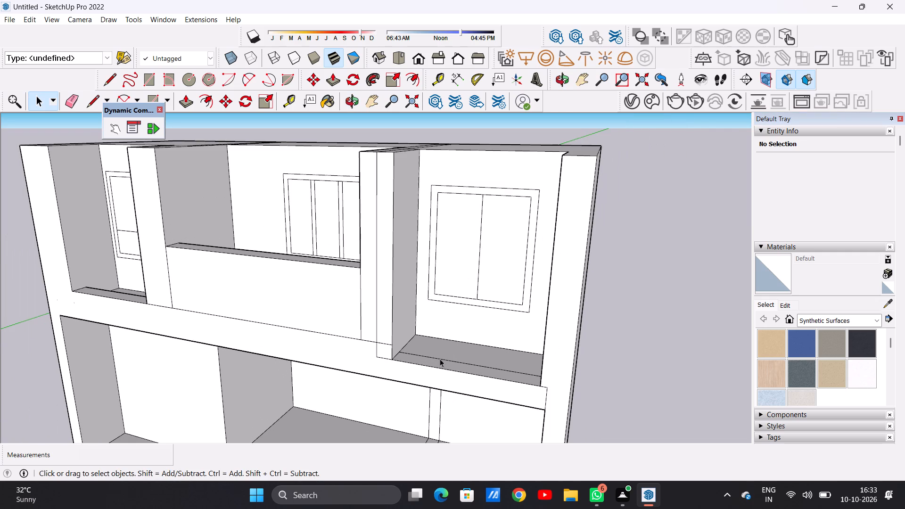
middle_drag(454, 340, 471, 339)
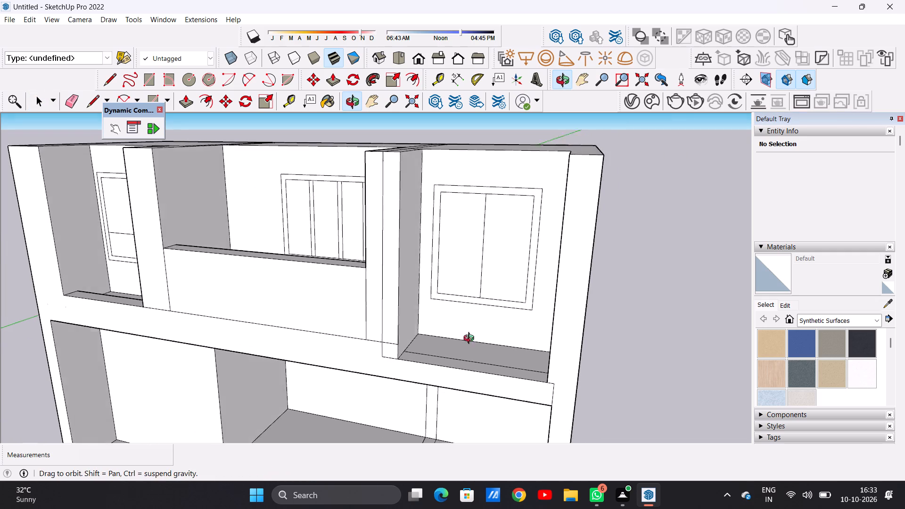
middle_drag(471, 339, 523, 331)
scroll(408, 368, down, 14)
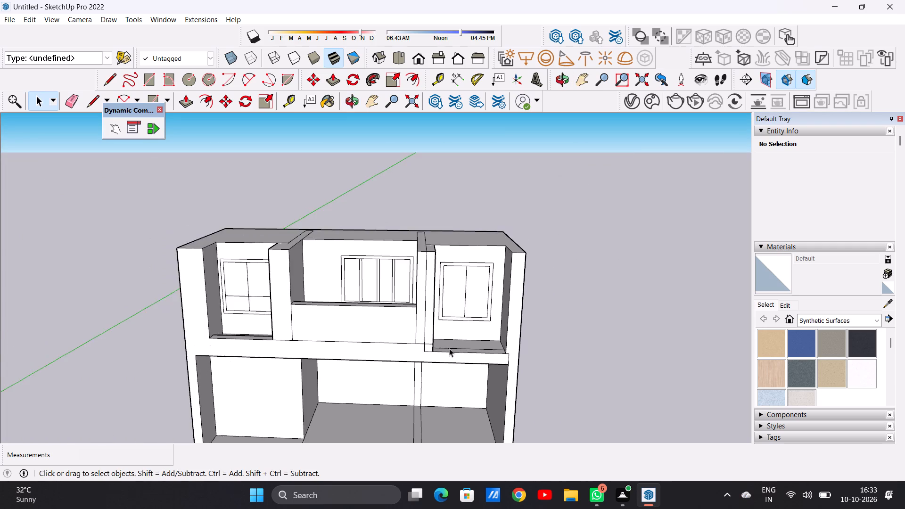
scroll(449, 348, down, 9)
scroll(452, 346, up, 7)
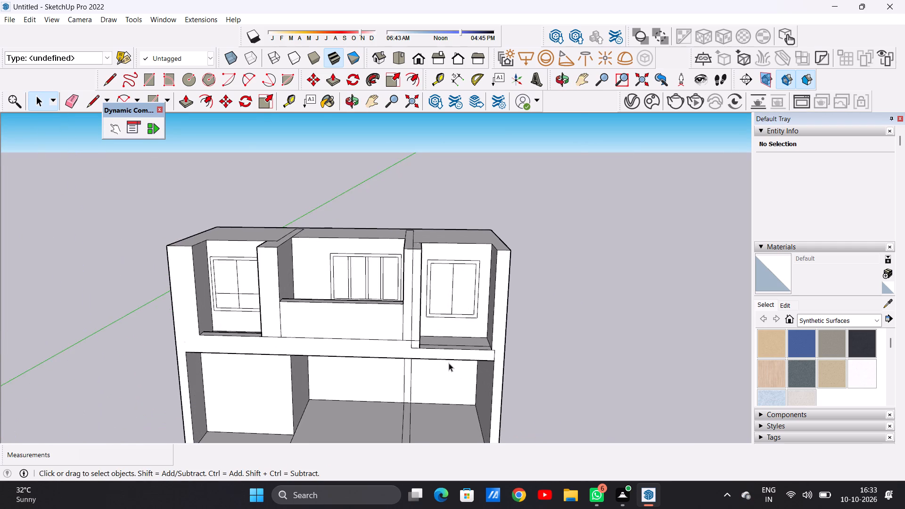
Raise the front strip of the right bay's floor to the level of the adjoining front ledge's top.
scroll(449, 363, up, 5)
middle_drag(444, 335, 440, 390)
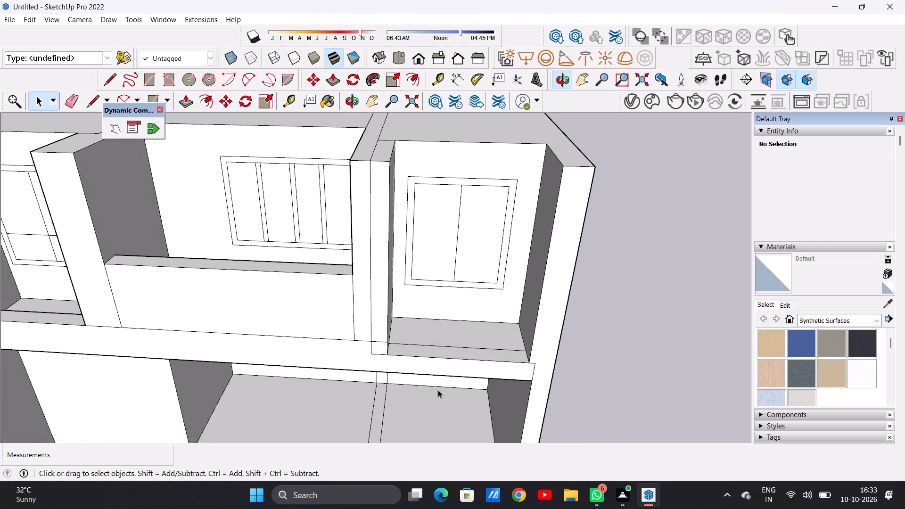
key(p)
scroll(474, 345, up, 5)
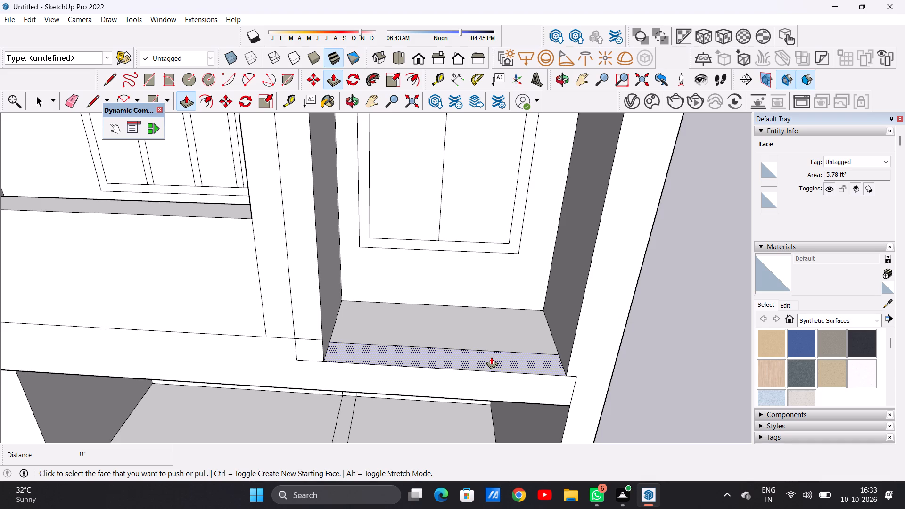
click(491, 357)
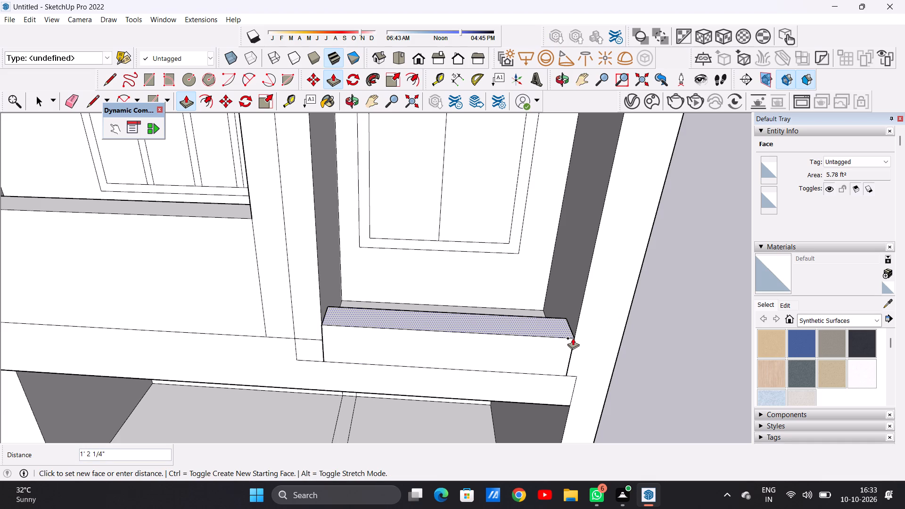
click(323, 340)
key(space)
Examine the front ledge, parapet and partition wall tops from the front and from above.
scroll(453, 350, down, 2)
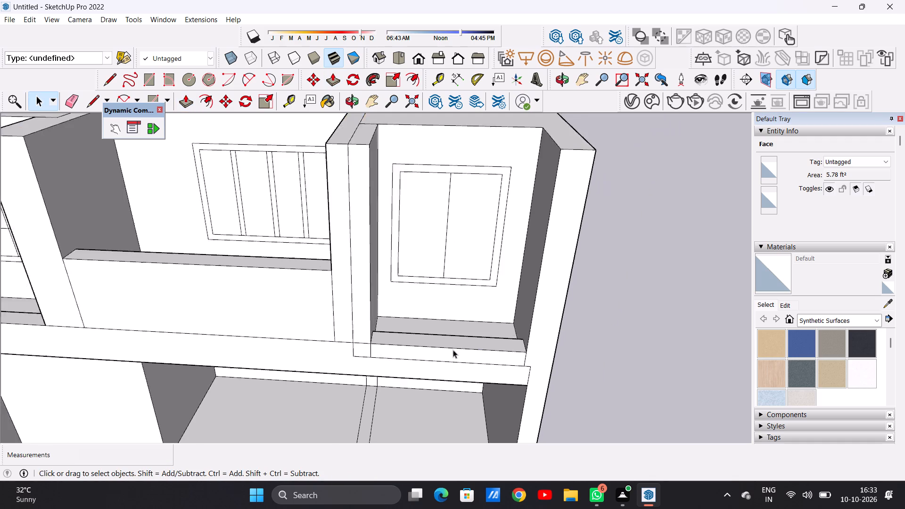
scroll(453, 350, down, 14)
middle_drag(390, 365, 397, 302)
scroll(395, 326, down, 10)
middle_drag(403, 296, 402, 291)
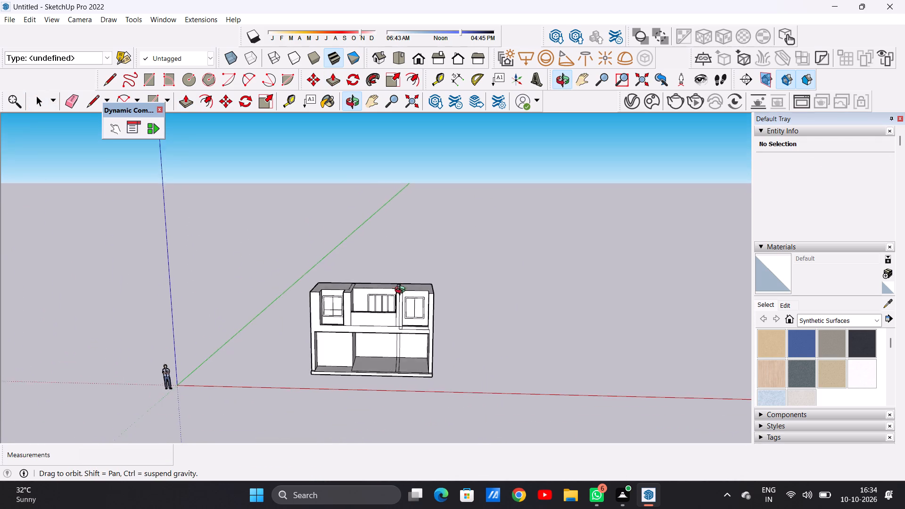
middle_drag(402, 291, 414, 384)
scroll(401, 285, up, 16)
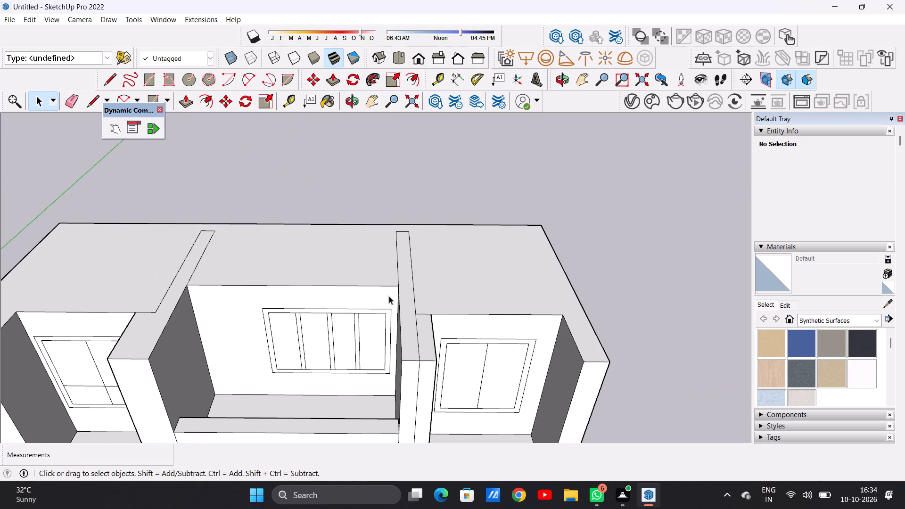
scroll(445, 341, up, 5)
middle_drag(404, 367, 340, 299)
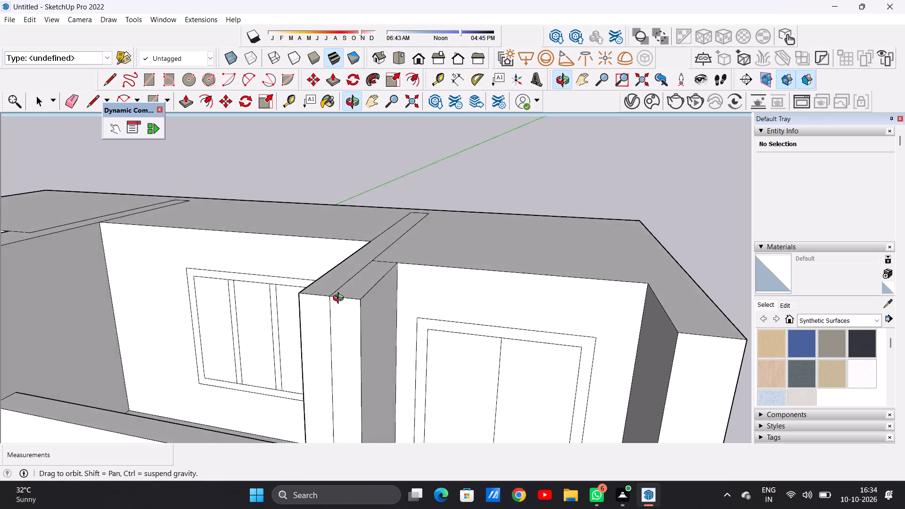
middle_drag(340, 299, 379, 349)
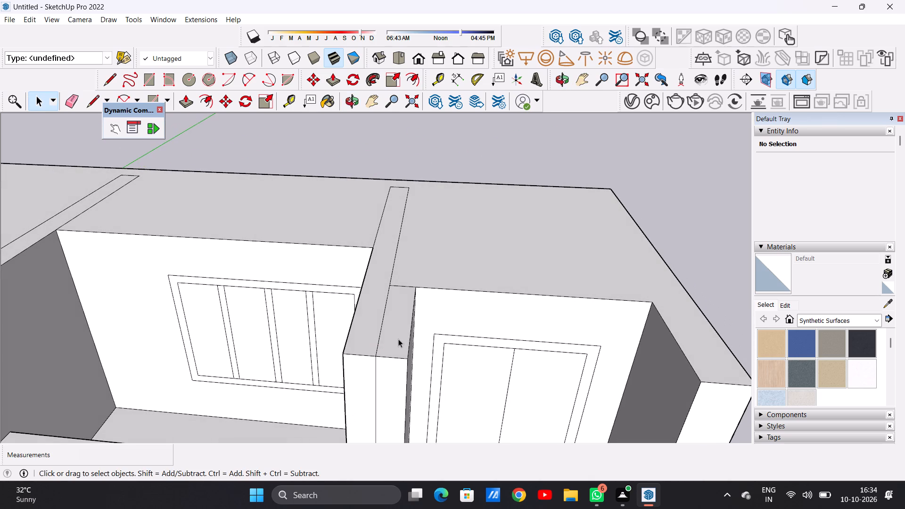
scroll(447, 312, down, 17)
scroll(307, 297, up, 1)
middle_drag(308, 299, 310, 300)
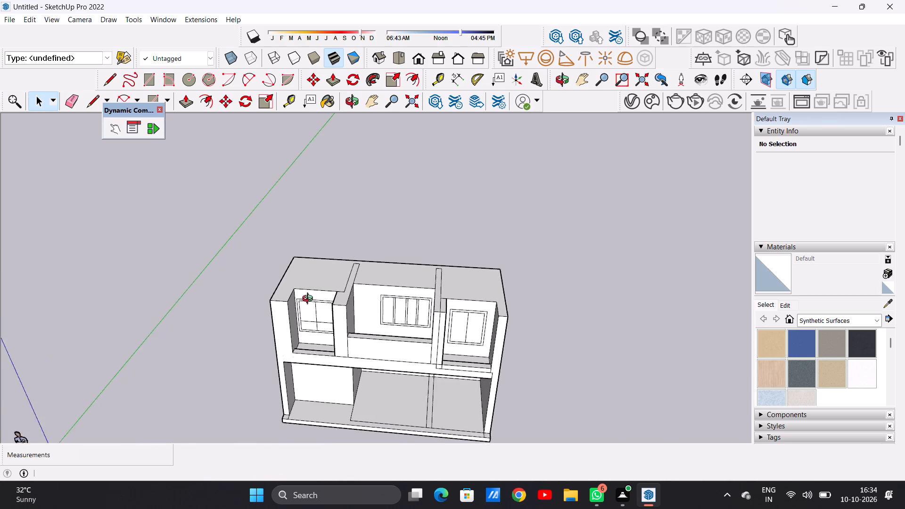
Examine the second-storey bays and roof from several angles, focusing on the left bay's open top.
middle_drag(310, 300, 492, 323)
scroll(324, 315, up, 2)
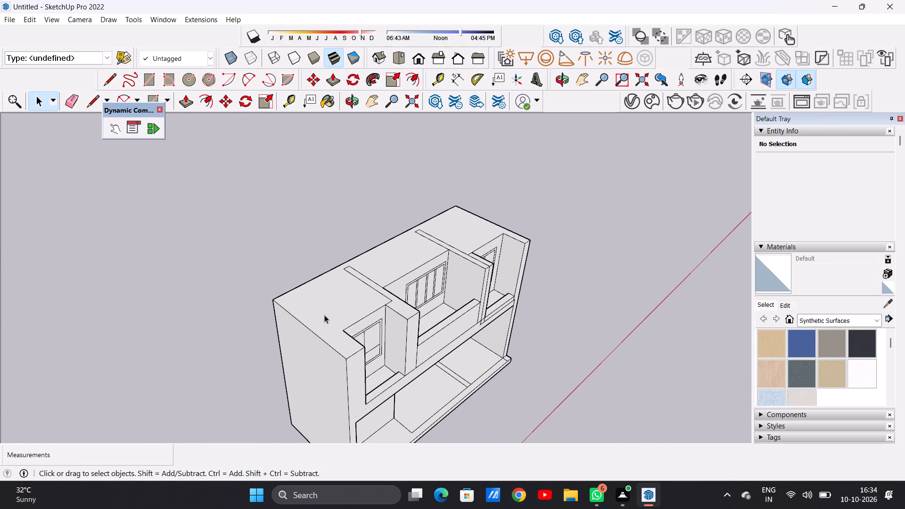
scroll(335, 315, down, 6)
middle_drag(400, 330, 307, 289)
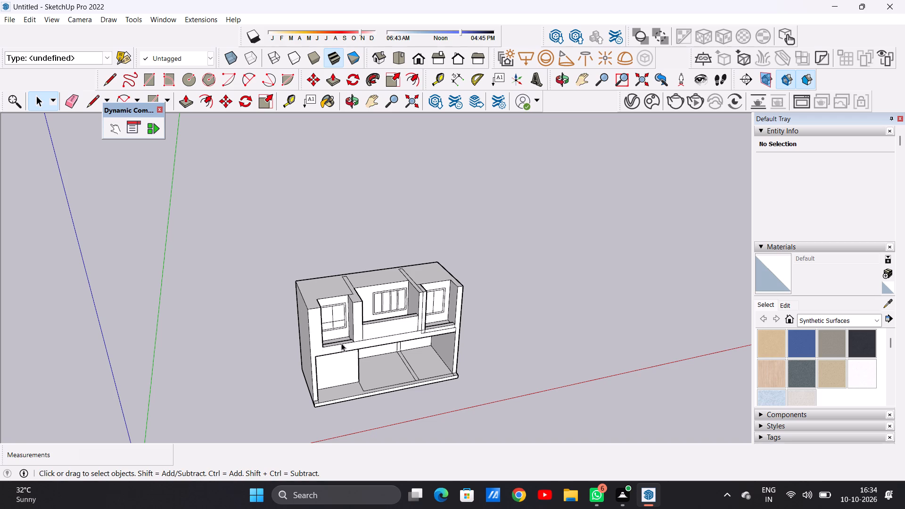
scroll(416, 293, down, 5)
middle_drag(413, 320, 404, 320)
middle_drag(404, 320, 321, 319)
middle_drag(427, 324, 374, 324)
scroll(322, 296, up, 16)
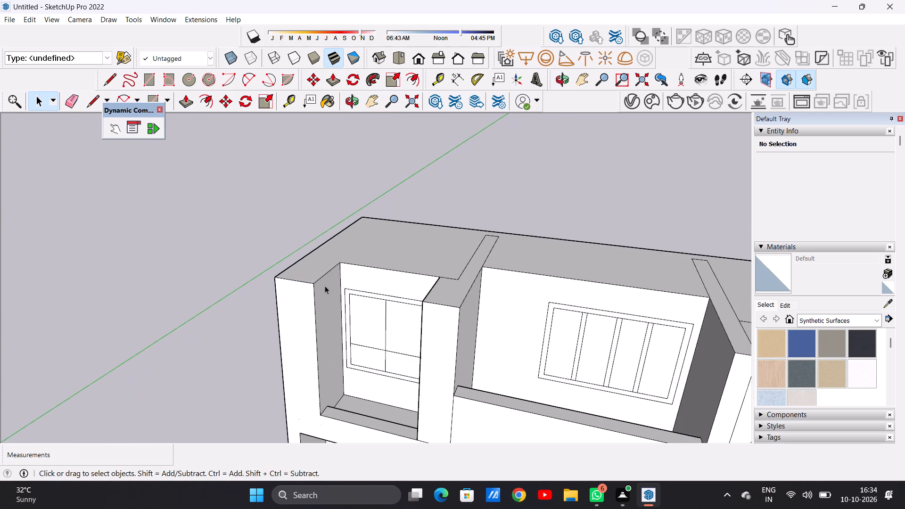
scroll(348, 333, down, 4)
scroll(335, 337, up, 1)
middle_drag(334, 328, 362, 287)
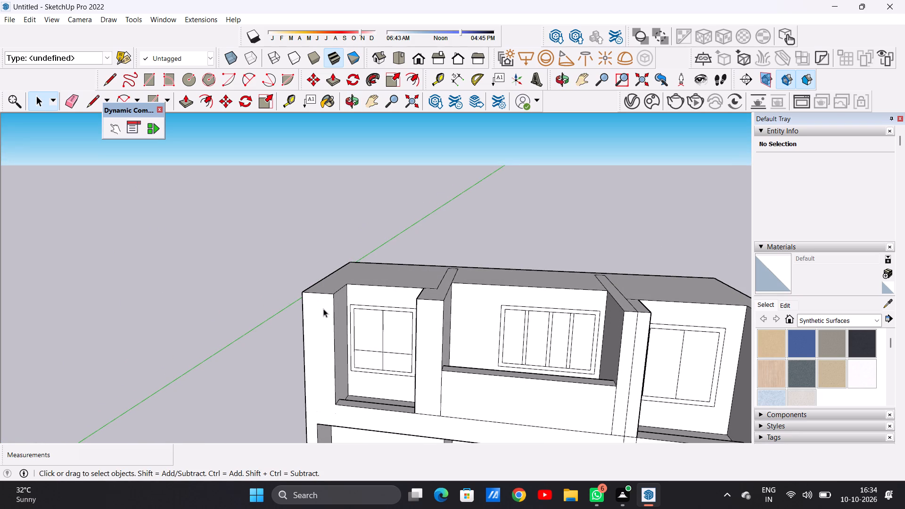
scroll(337, 313, up, 1)
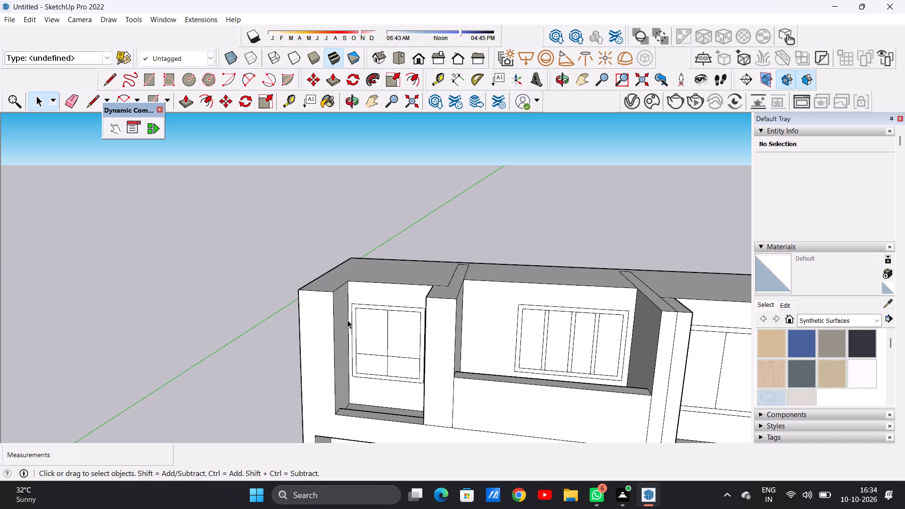
scroll(364, 303, up, 2)
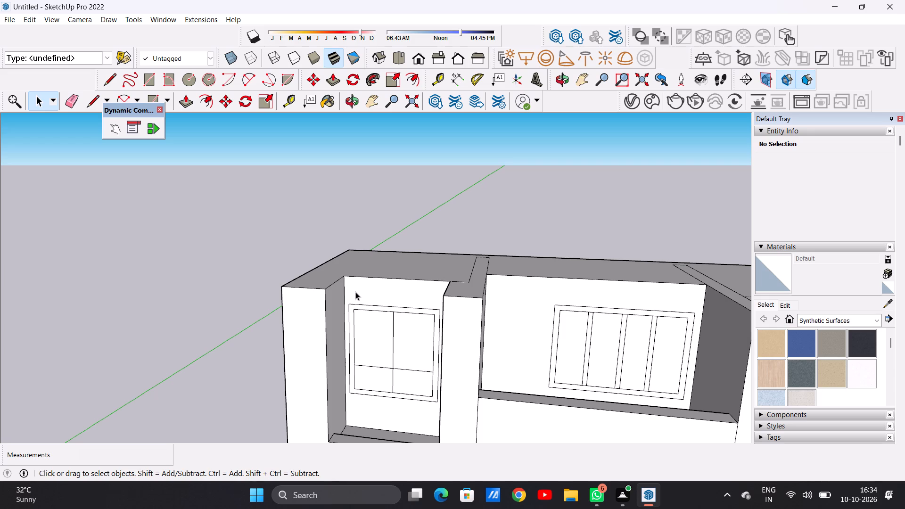
Draw a line about 3' 2 1/2" long across the left bay's outer side wall, just below the roof edge.
middle_drag(366, 281, 343, 320)
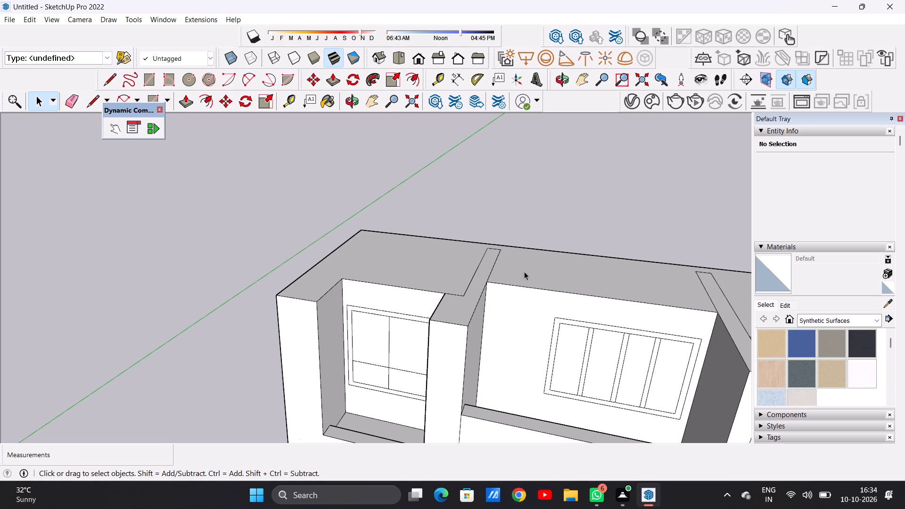
key(l)
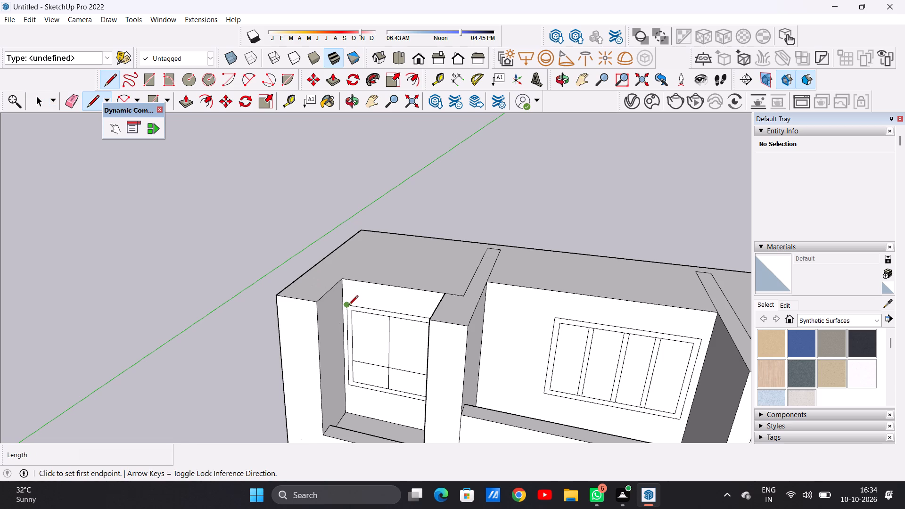
middle_drag(345, 304, 300, 320)
scroll(303, 306, up, 3)
scroll(303, 306, down, 1)
scroll(303, 306, up, 2)
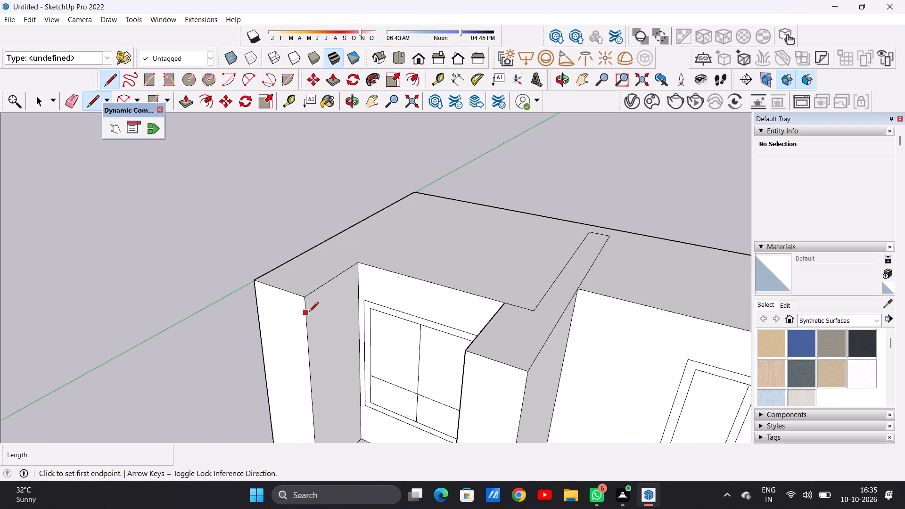
click(309, 316)
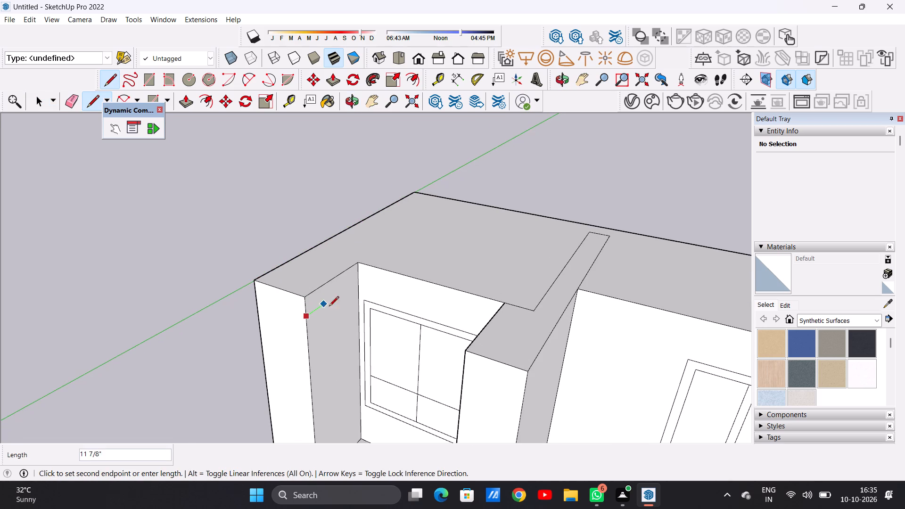
click(360, 282)
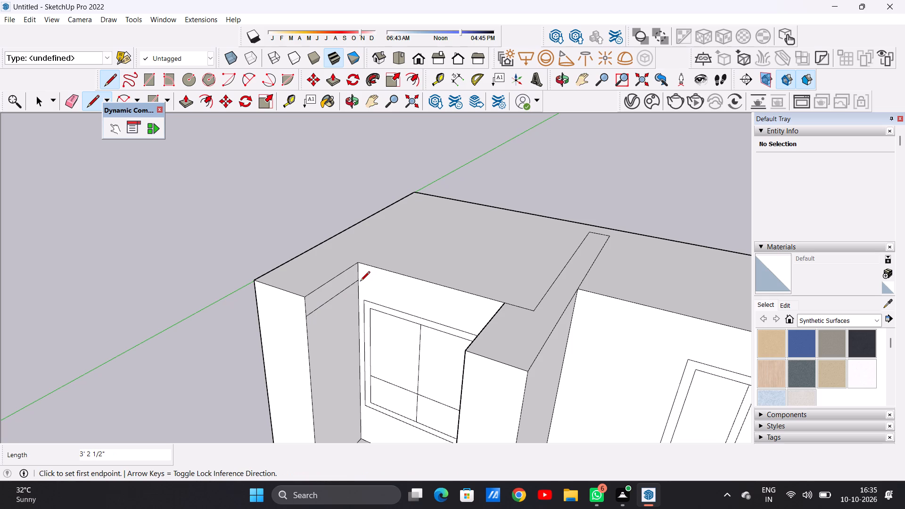
key(space)
Push/Pull the strip above that line about 5' 10" across the left bay to the partition wall, forming a roof beam.
key(p)
click(324, 287)
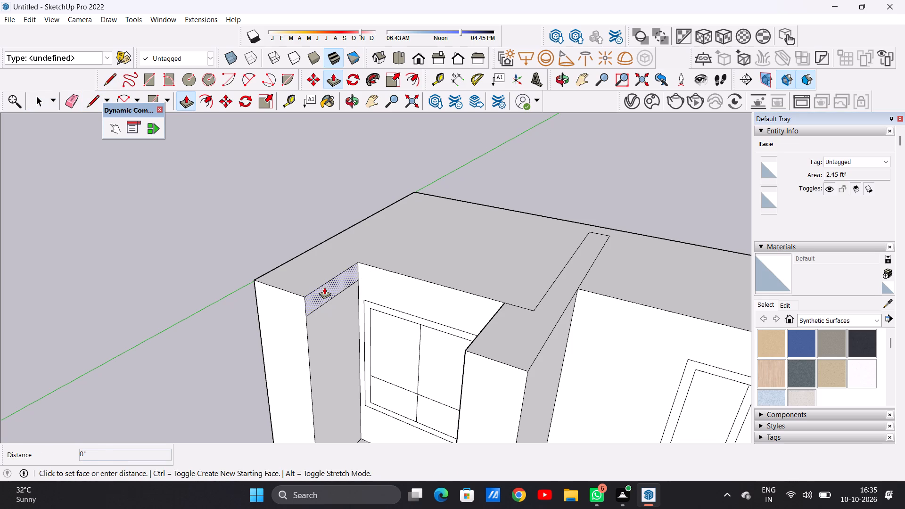
scroll(431, 289, down, 9)
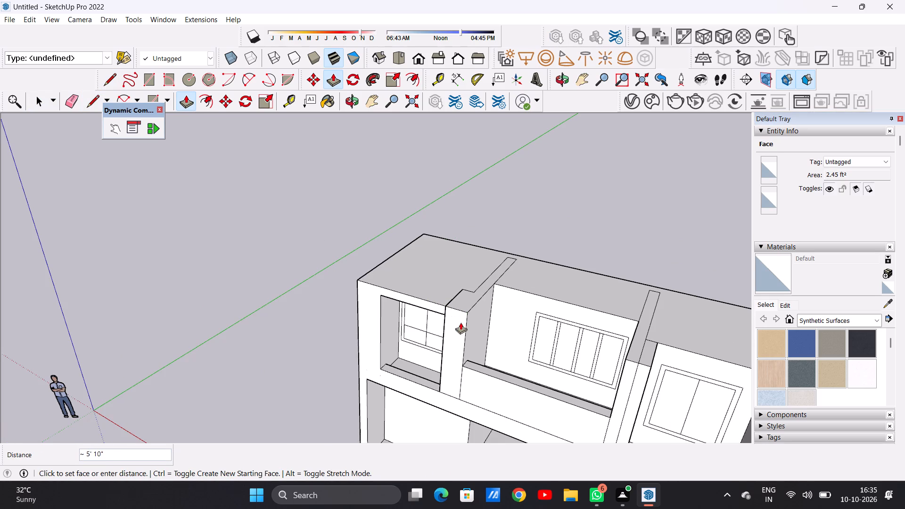
middle_drag(461, 322, 521, 258)
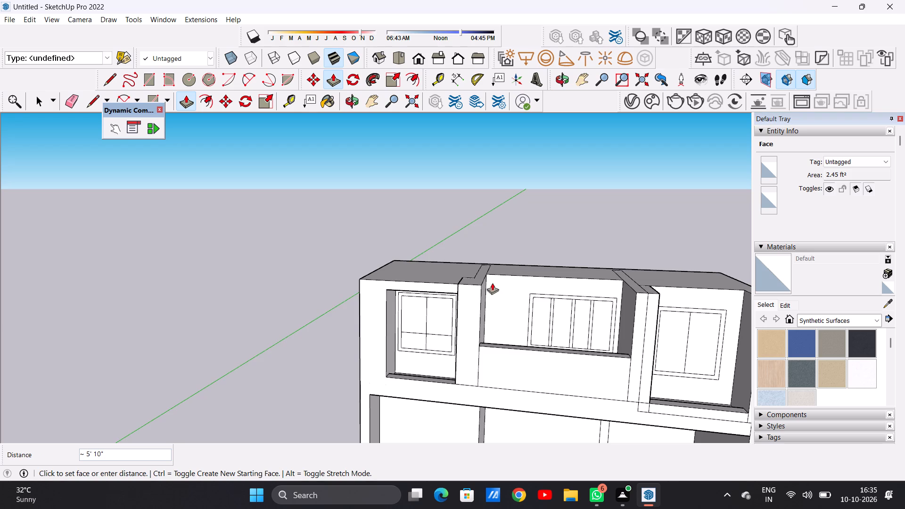
scroll(477, 285, up, 16)
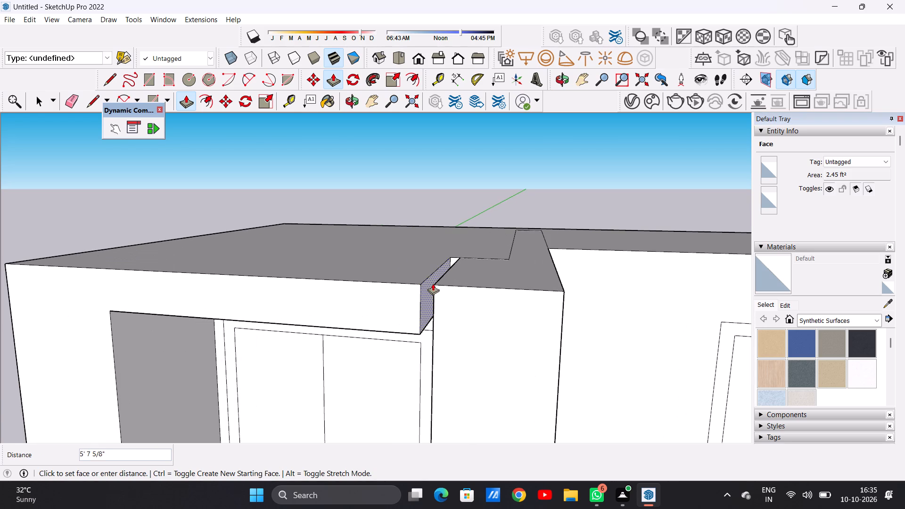
middle_drag(436, 288, 484, 287)
click(464, 280)
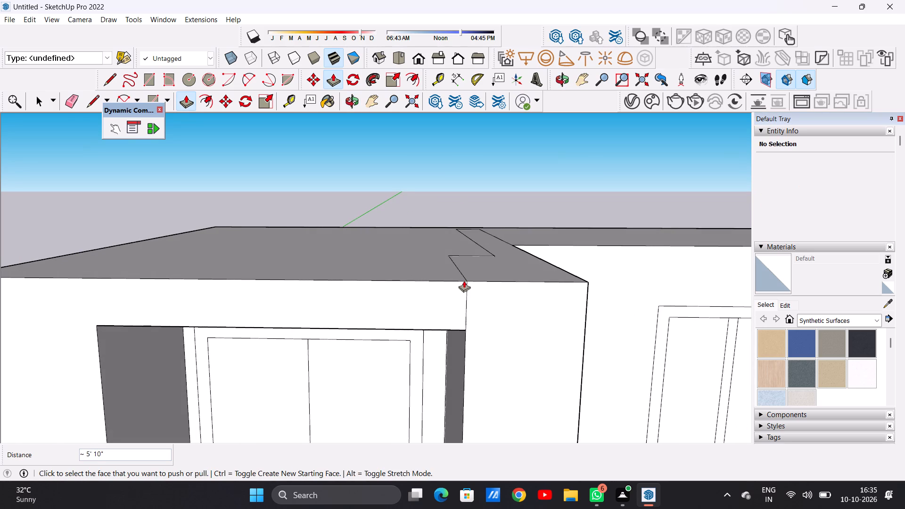
key(space)
Continue the beam's bottom edge across the left partition's front and about 5' 5 15/16" along its side facing the middle bay.
scroll(400, 318, down, 19)
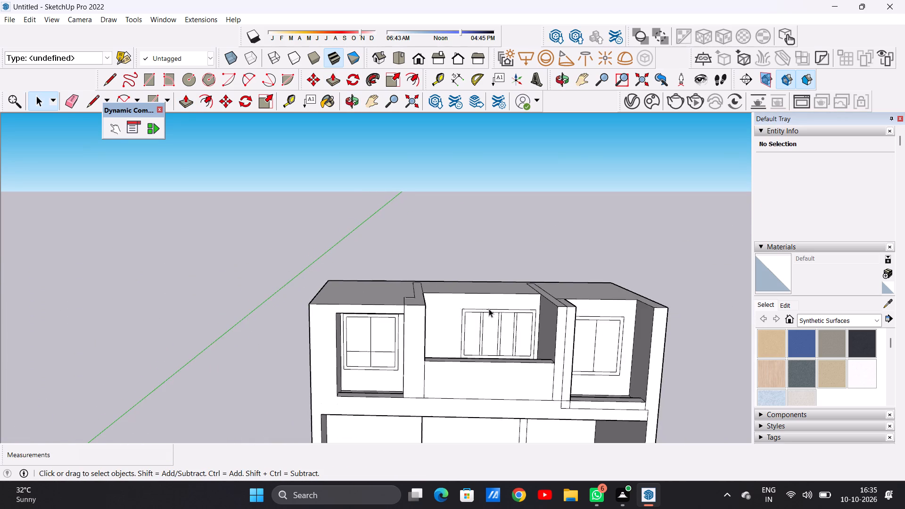
middle_drag(489, 309, 351, 298)
scroll(349, 307, up, 3)
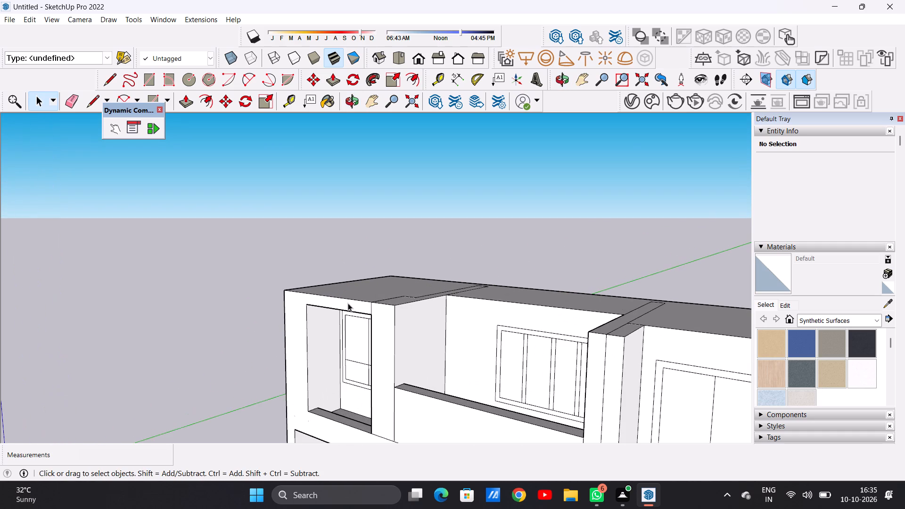
key(l)
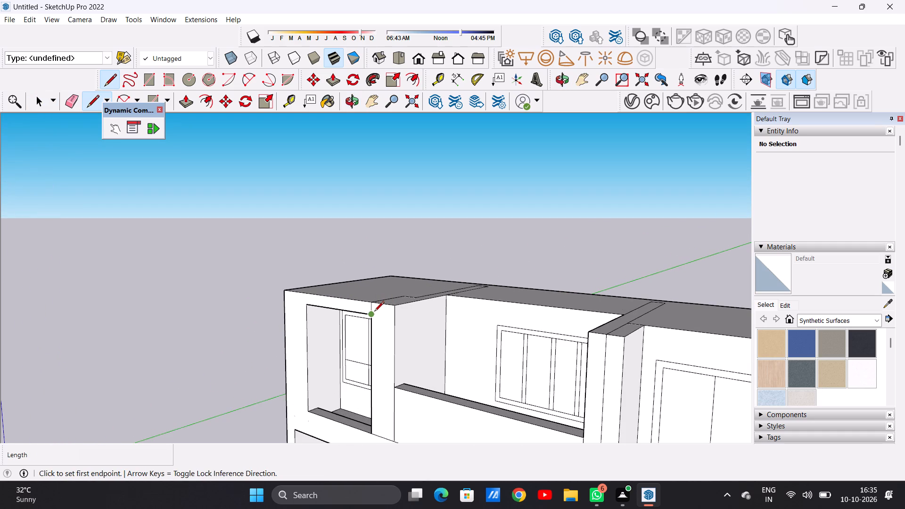
click(373, 314)
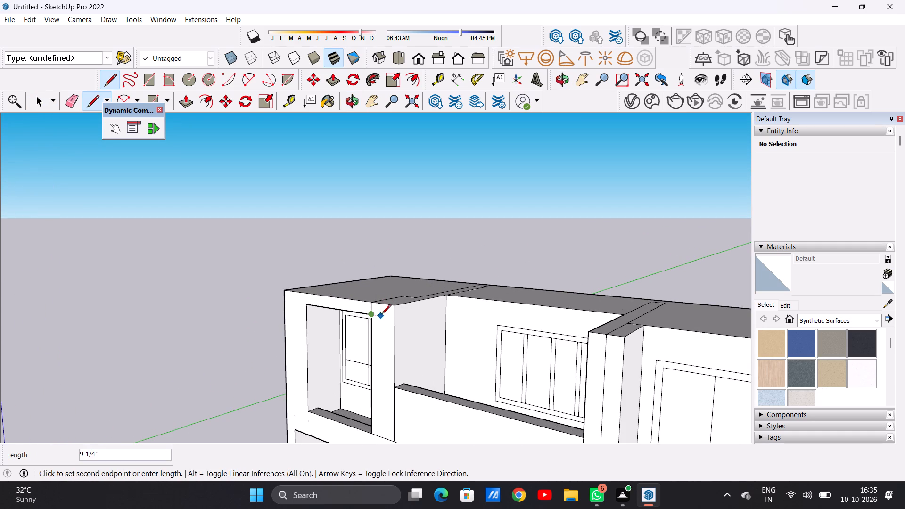
click(394, 316)
click(394, 319)
click(446, 307)
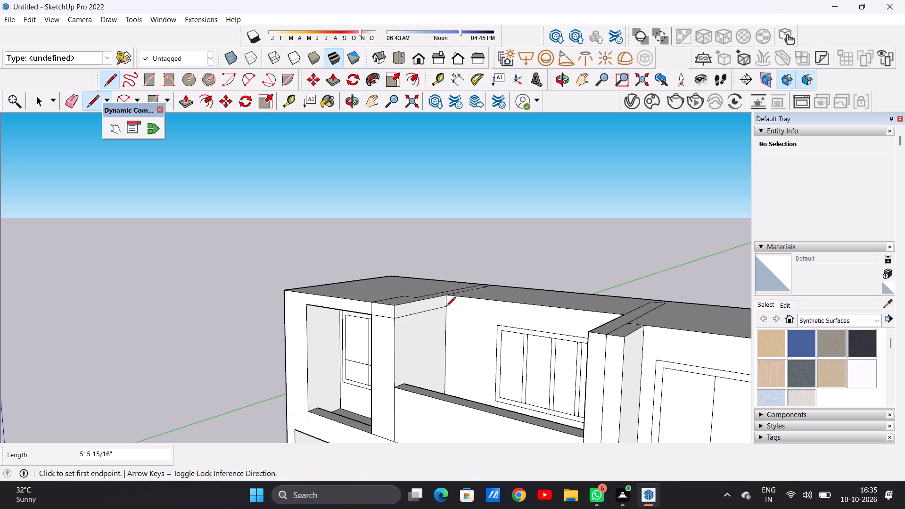
key(space)
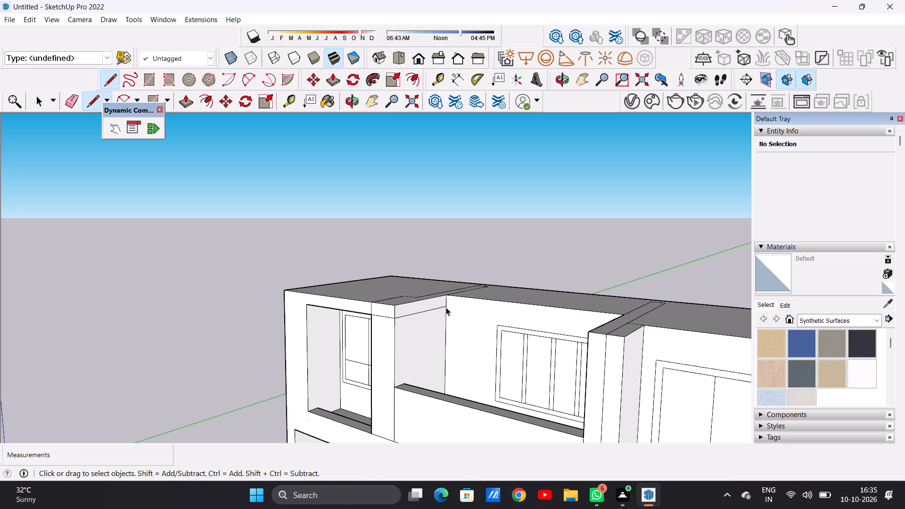
Push/Pull the partition's top strip about 11' 9/16" across the middle bay to the opposite partition wall.
key(p)
scroll(407, 304, up, 2)
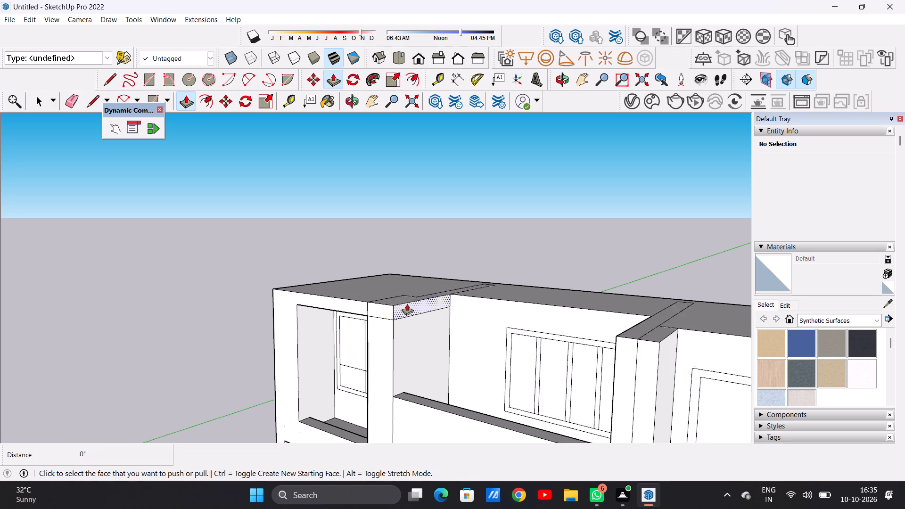
scroll(407, 304, up, 8)
click(397, 314)
scroll(424, 317, down, 8)
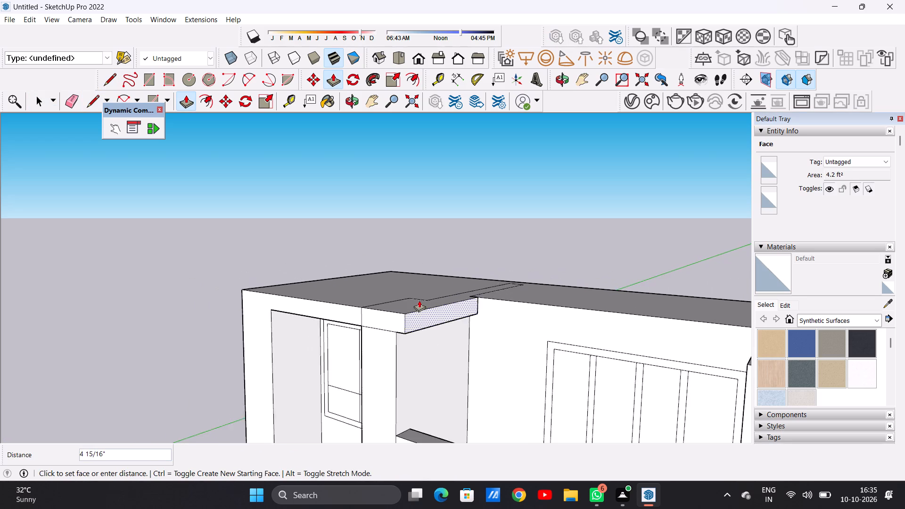
scroll(419, 300, down, 9)
scroll(510, 324, up, 10)
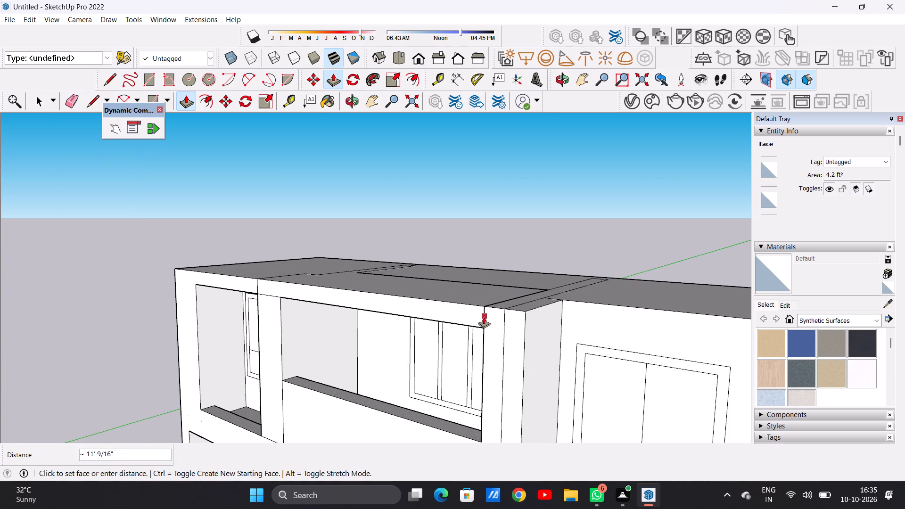
middle_drag(469, 315, 470, 316)
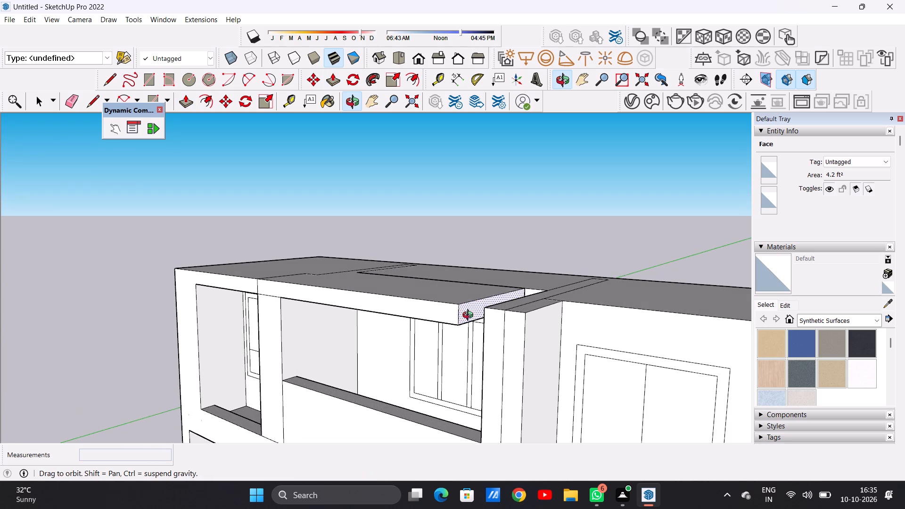
middle_drag(470, 316, 580, 312)
scroll(571, 298, up, 15)
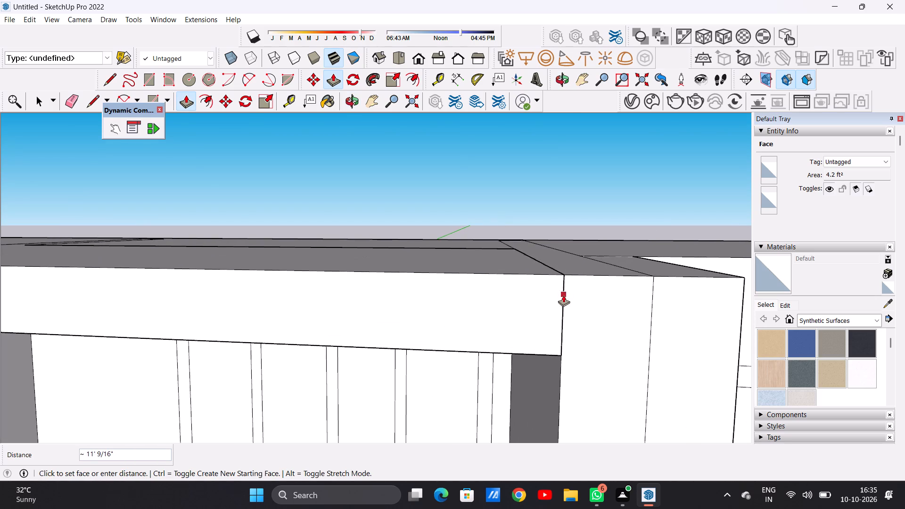
click(564, 270)
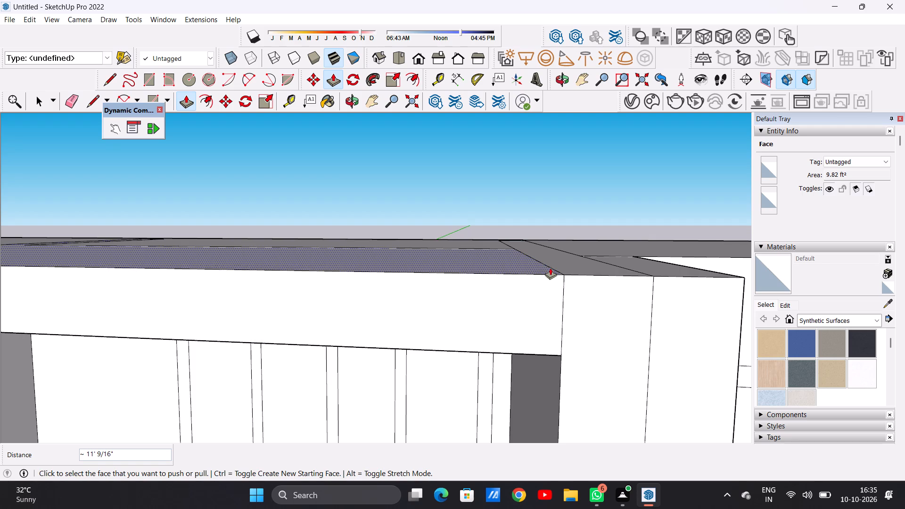
key(space)
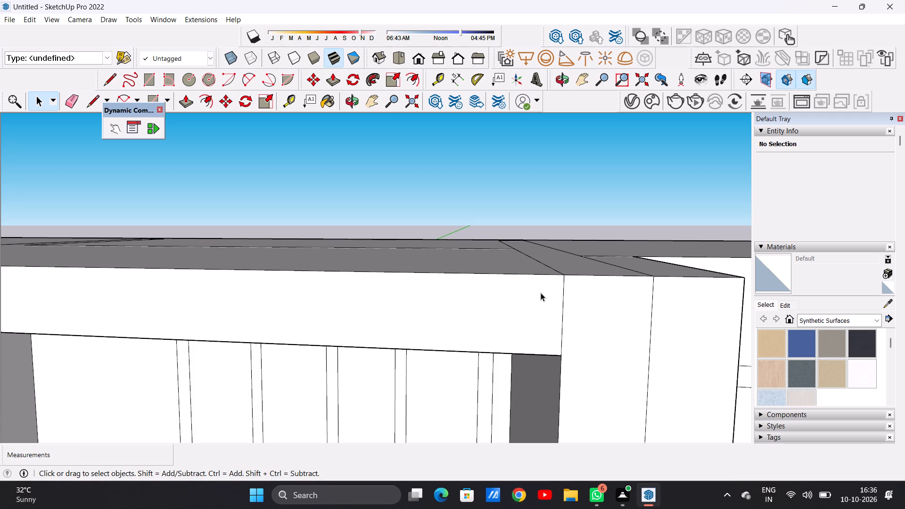
Examine the roof beams over the left and middle bays from below and from the front.
key(space)
scroll(510, 311, down, 15)
scroll(493, 310, down, 20)
scroll(493, 310, down, 12)
middle_drag(479, 345, 485, 294)
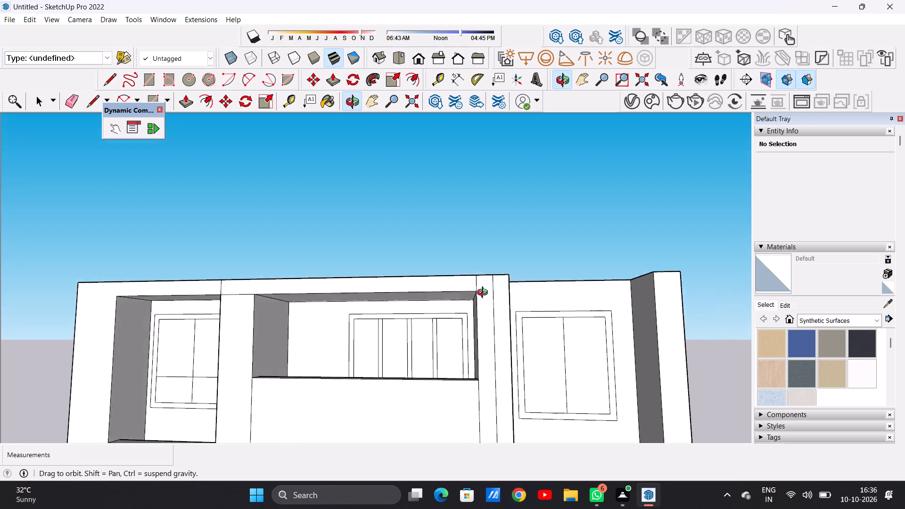
middle_drag(485, 294, 487, 327)
scroll(467, 334, down, 3)
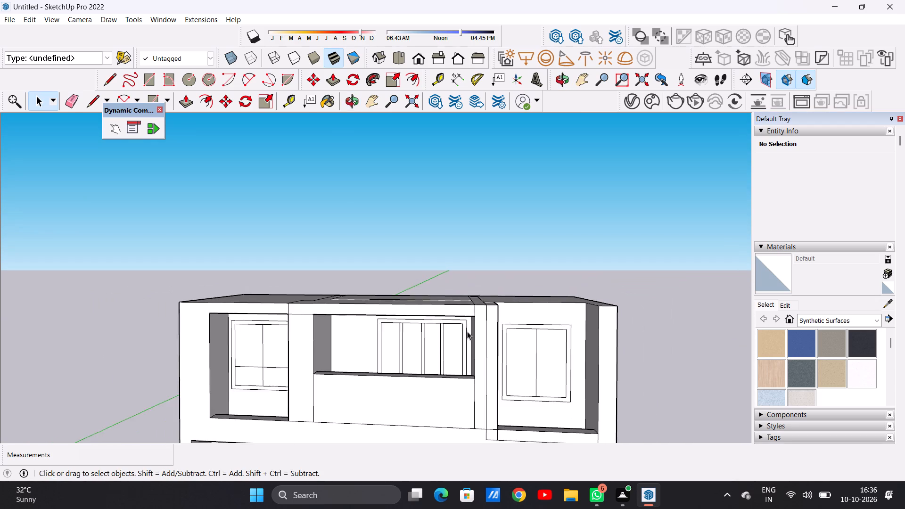
scroll(467, 331, down, 5)
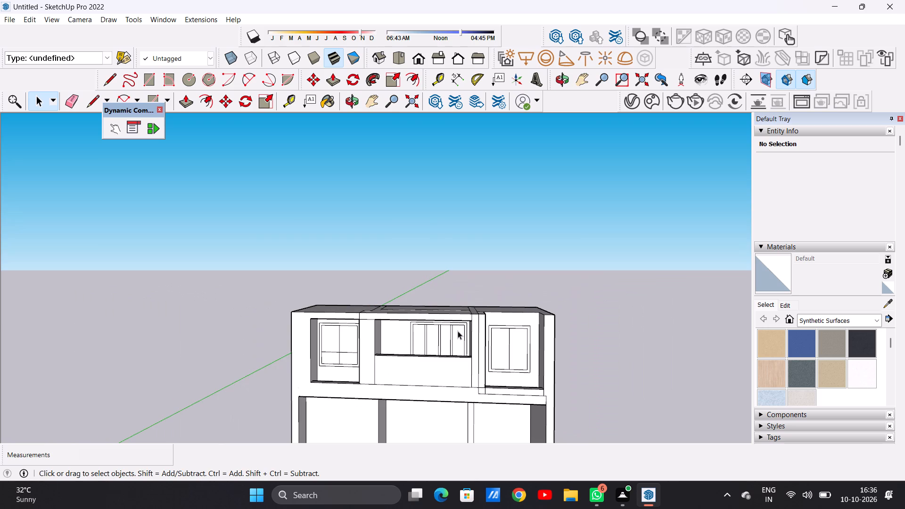
Erase the vertical seam line where the middle bay's roof beam meets the front of the right partition wall.
scroll(478, 343, up, 7)
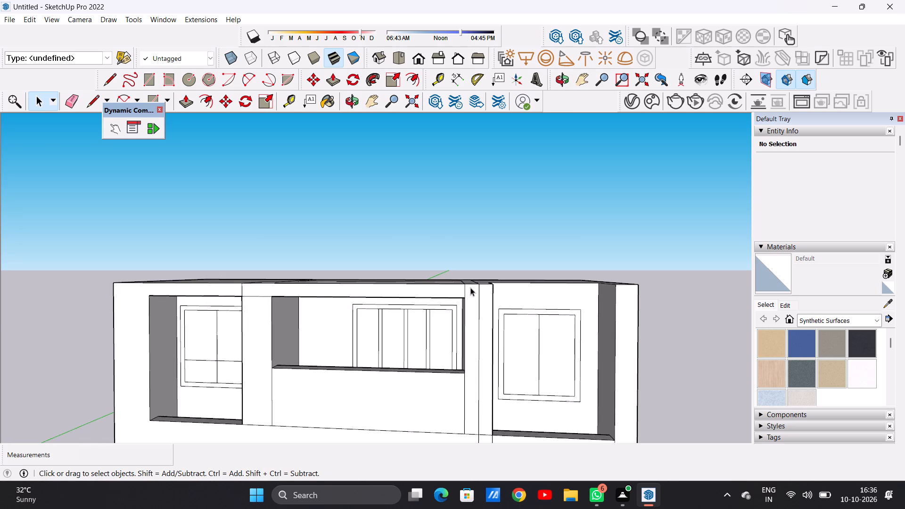
scroll(470, 287, up, 4)
key(e)
scroll(467, 286, up, 7)
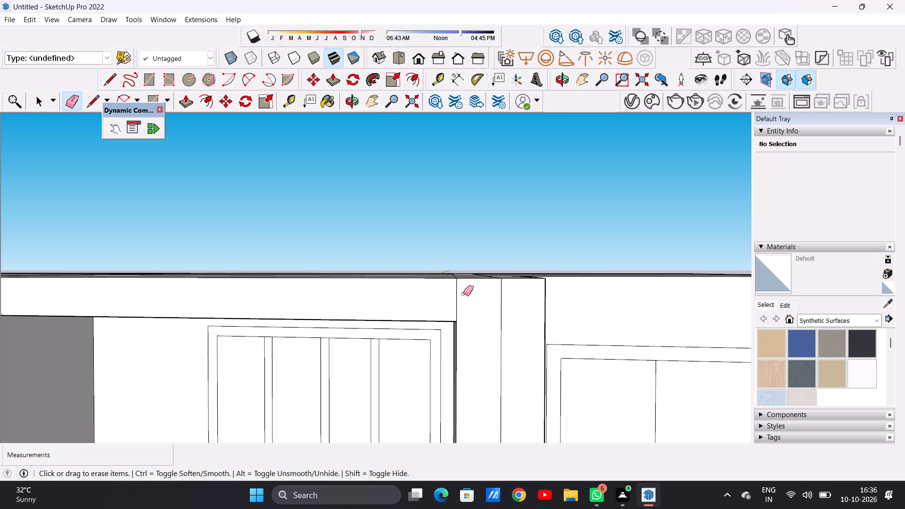
drag(452, 299, 465, 298)
scroll(469, 304, down, 16)
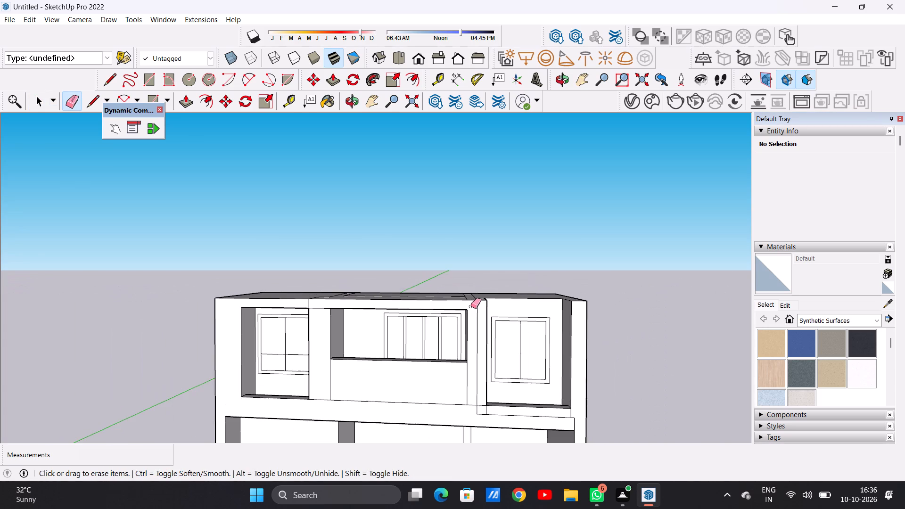
Erase the vertical and horizontal seam lines at the top of the left partition's front, between the left and middle roof beams.
scroll(329, 320, up, 7)
scroll(527, 293, down, 4)
scroll(337, 298, up, 3)
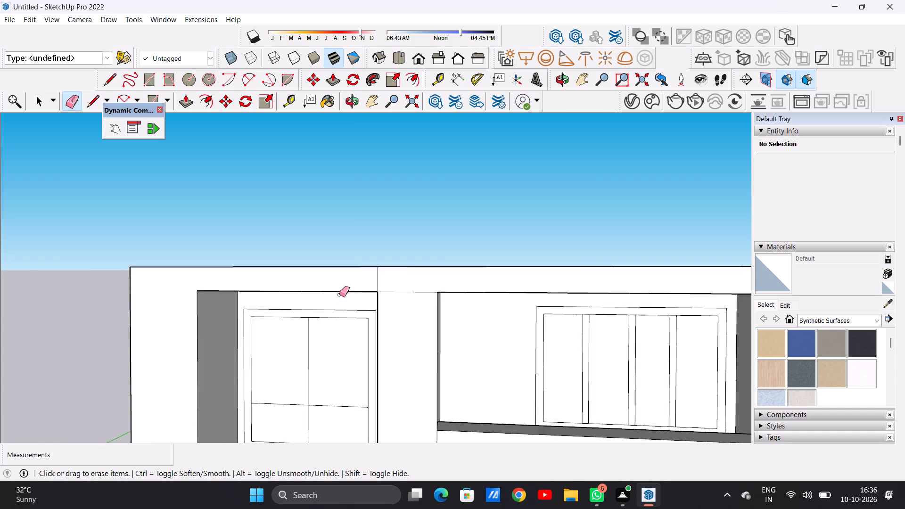
scroll(339, 295, up, 7)
scroll(381, 286, down, 1)
scroll(381, 286, up, 1)
drag(374, 278, 411, 278)
drag(418, 291, 420, 307)
scroll(405, 325, down, 5)
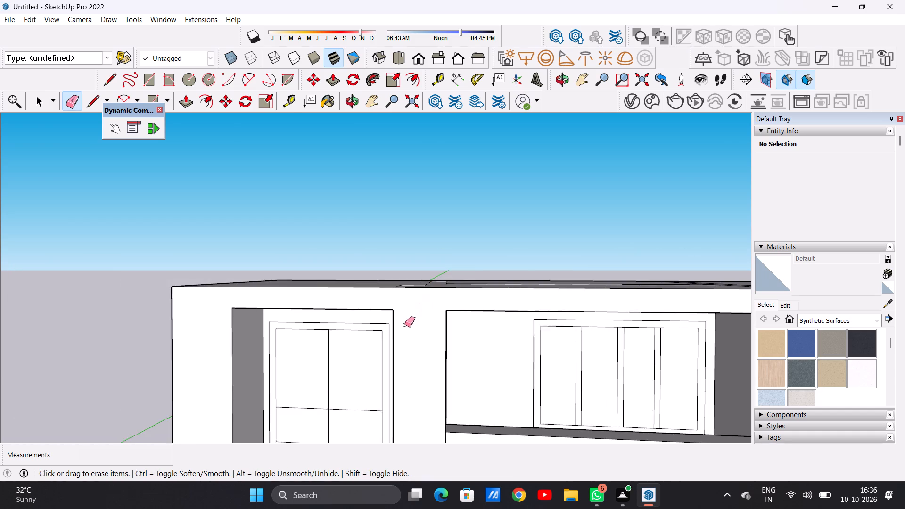
scroll(405, 325, down, 7)
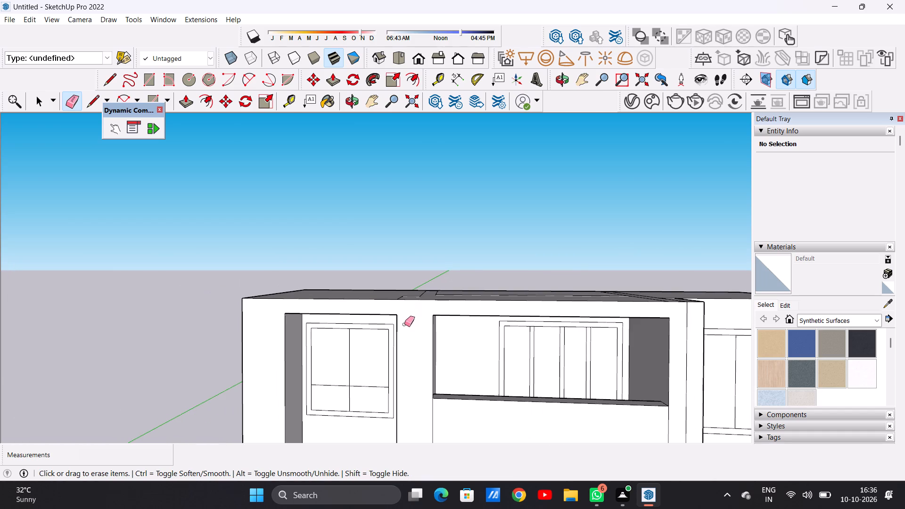
scroll(404, 324, down, 1)
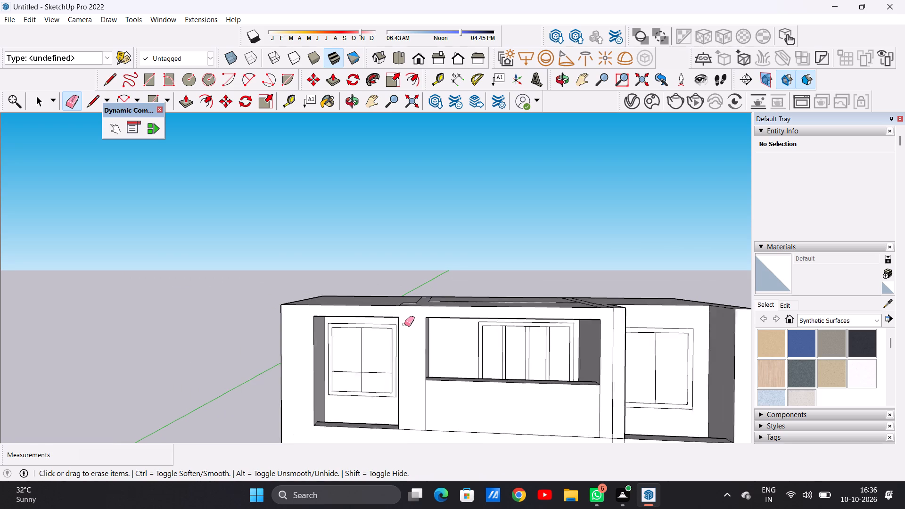
scroll(404, 324, down, 6)
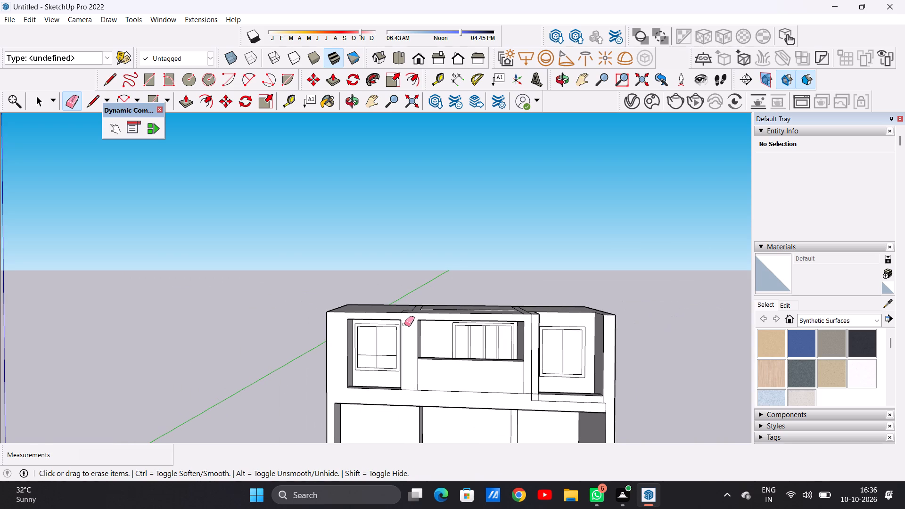
scroll(403, 327, down, 2)
scroll(516, 332, up, 5)
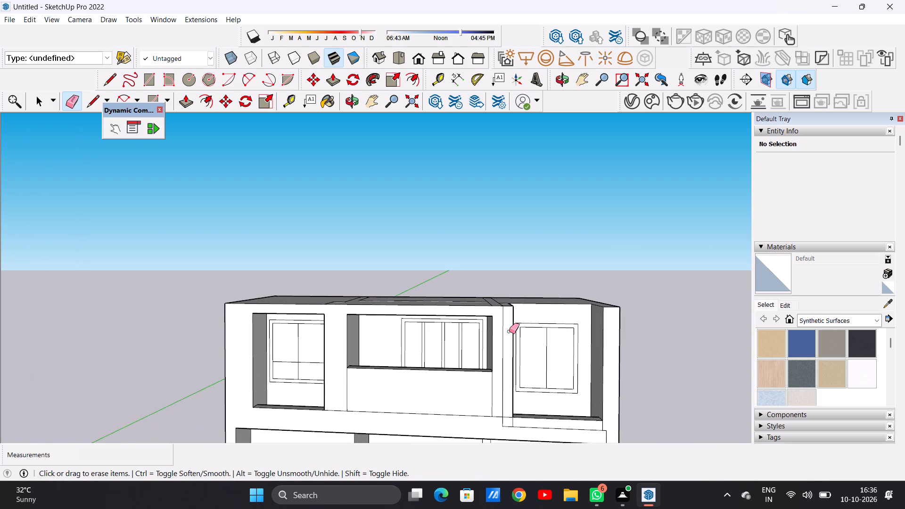
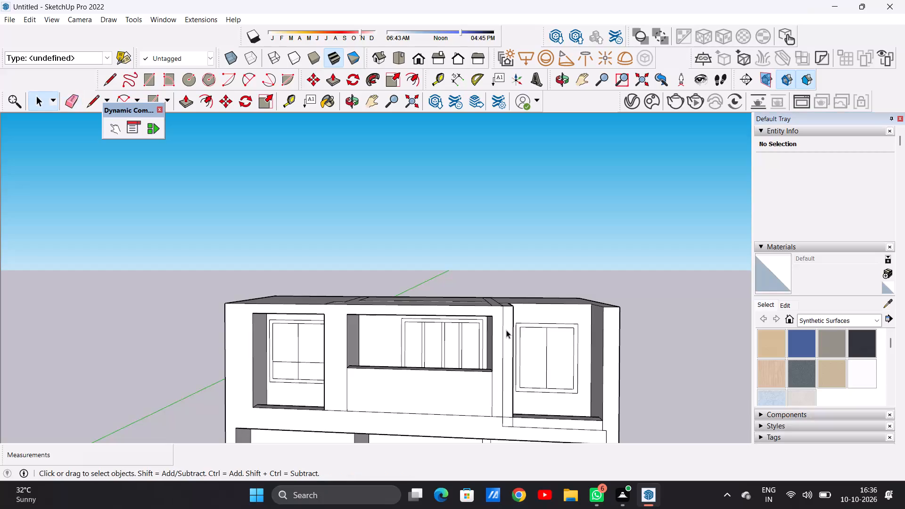
Examine the second-storey bays and the roof edge from the front and from above, especially the right bay's open top.
scroll(509, 331, down, 16)
scroll(457, 342, down, 13)
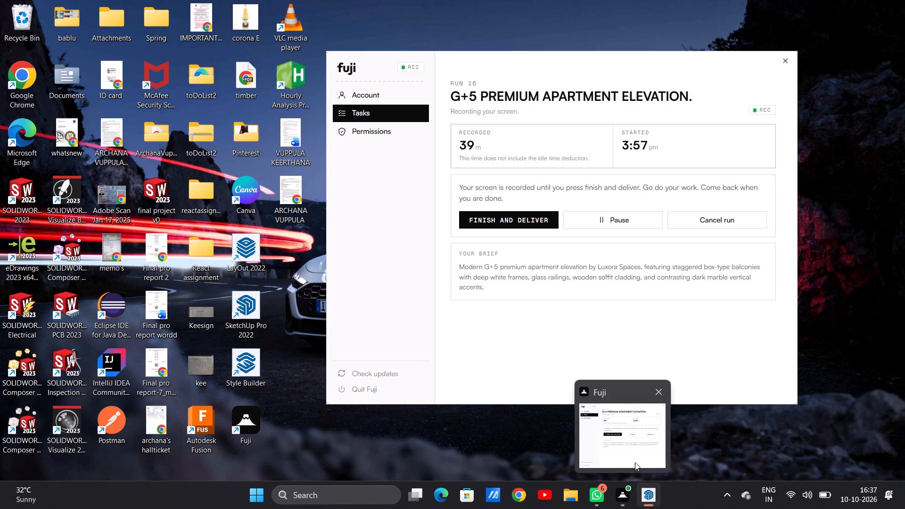
click(631, 437)
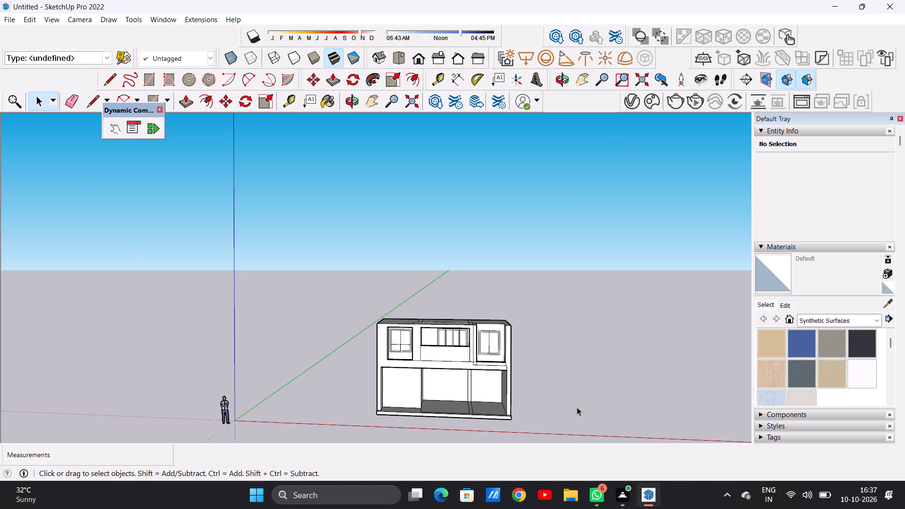
scroll(550, 353, down, 2)
scroll(496, 349, up, 8)
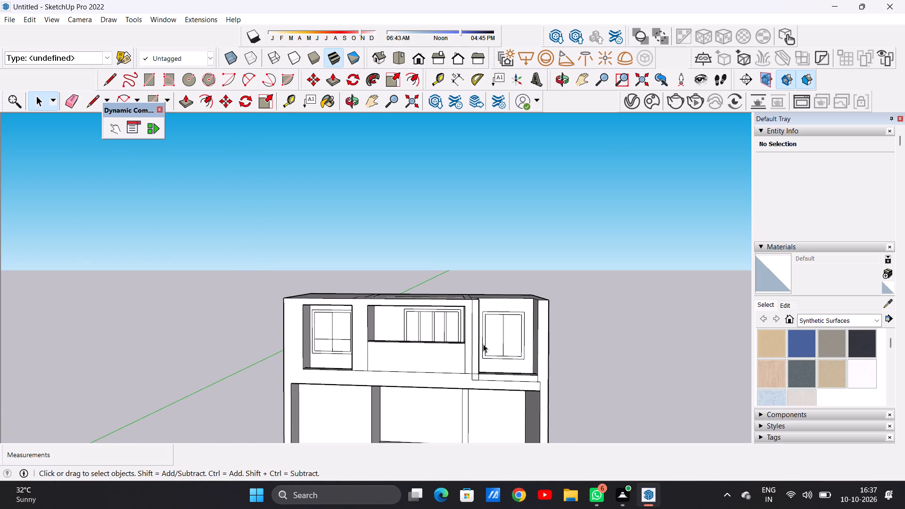
middle_drag(491, 320, 426, 338)
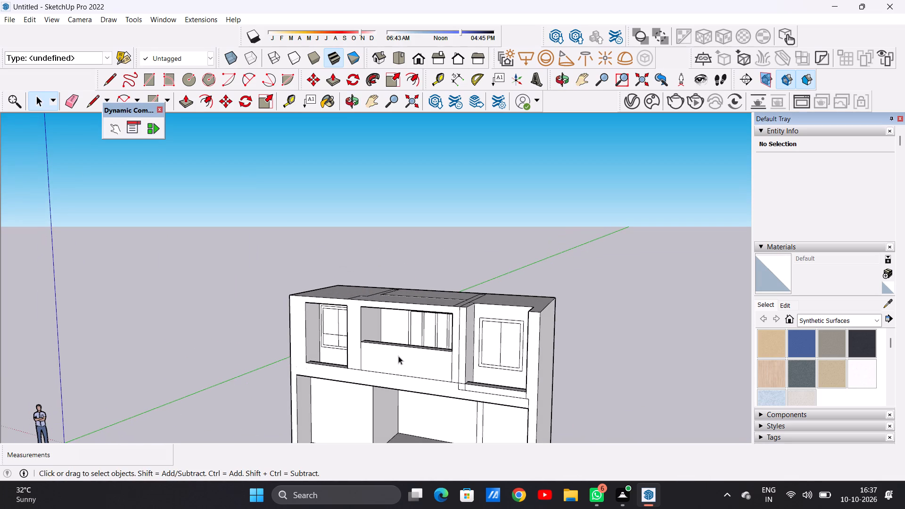
scroll(480, 327, down, 2)
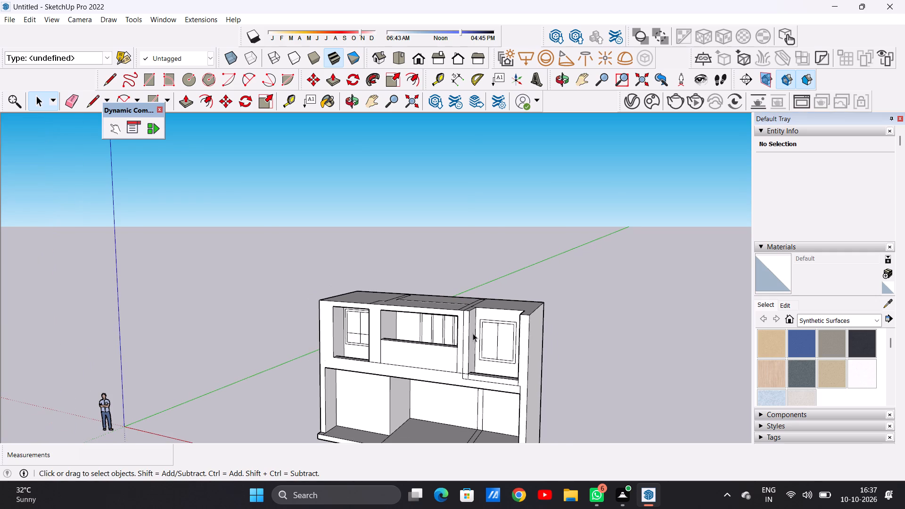
scroll(509, 304, up, 4)
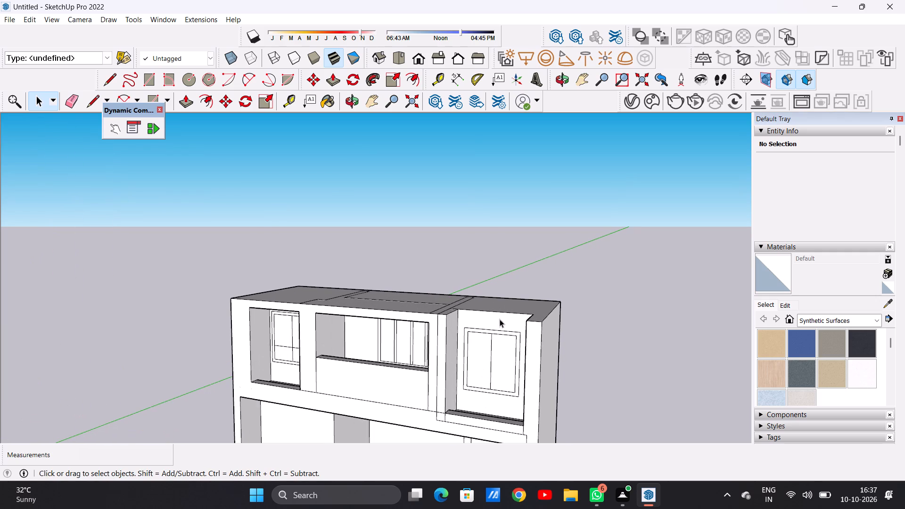
middle_drag(510, 308, 530, 296)
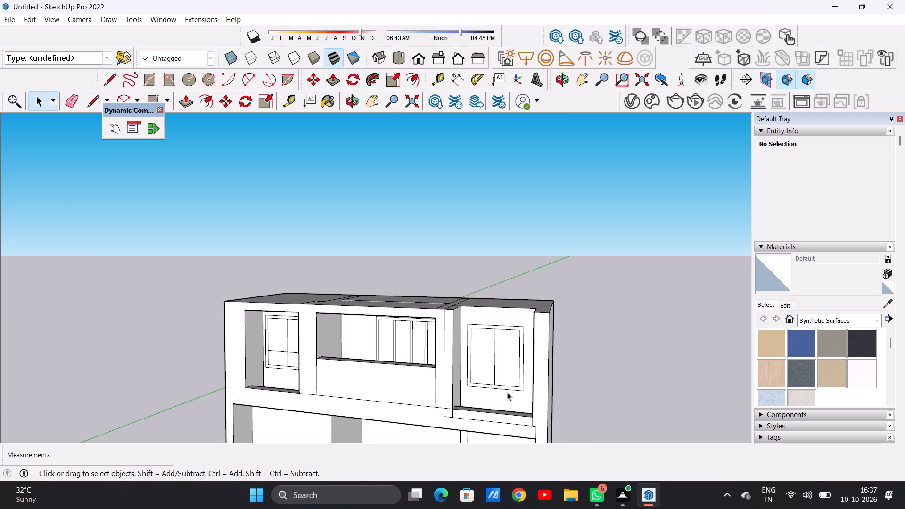
scroll(492, 381, up, 6)
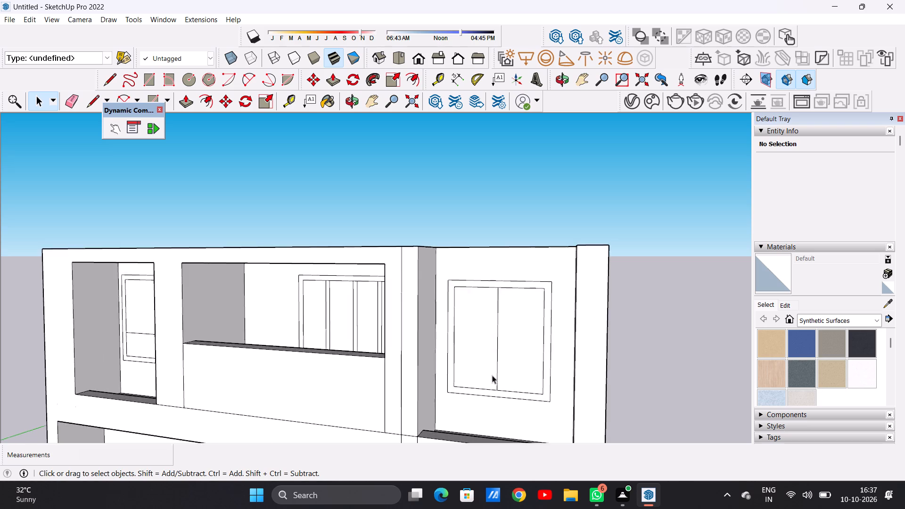
scroll(492, 375, down, 11)
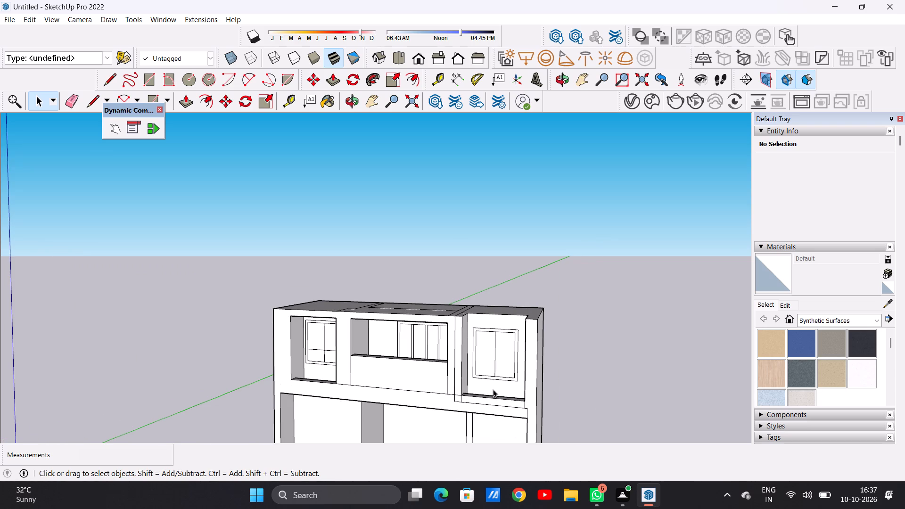
middle_drag(477, 376, 519, 369)
scroll(446, 376, down, 4)
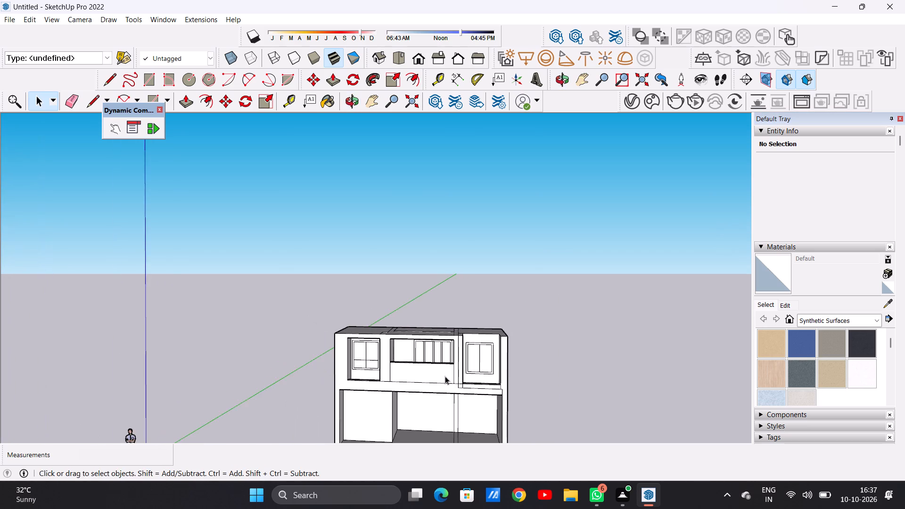
scroll(445, 376, down, 4)
middle_drag(452, 352, 395, 418)
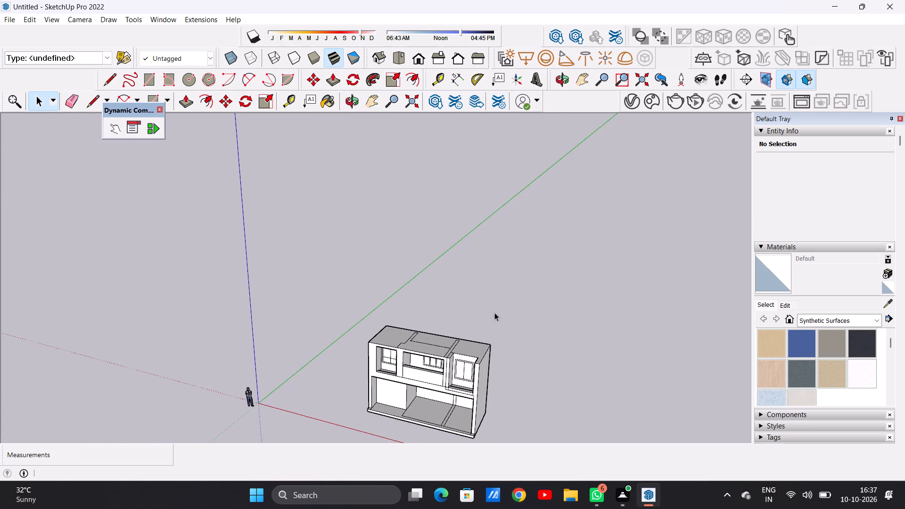
Draw a line about 3' 2 1/2" long across the right partition's side face, just below its top edge in the right bay.
scroll(494, 312, up, 13)
scroll(444, 359, down, 2)
scroll(443, 356, up, 1)
scroll(443, 355, down, 6)
scroll(441, 388, up, 3)
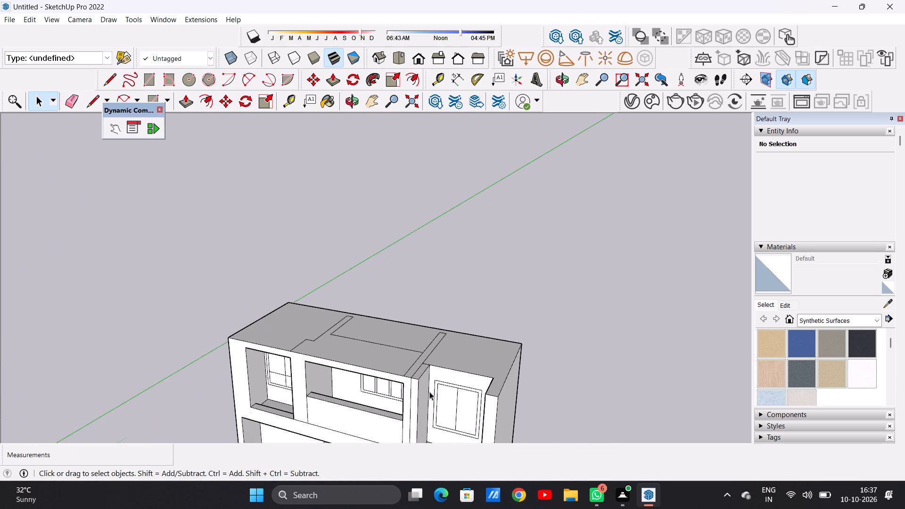
scroll(429, 392, up, 6)
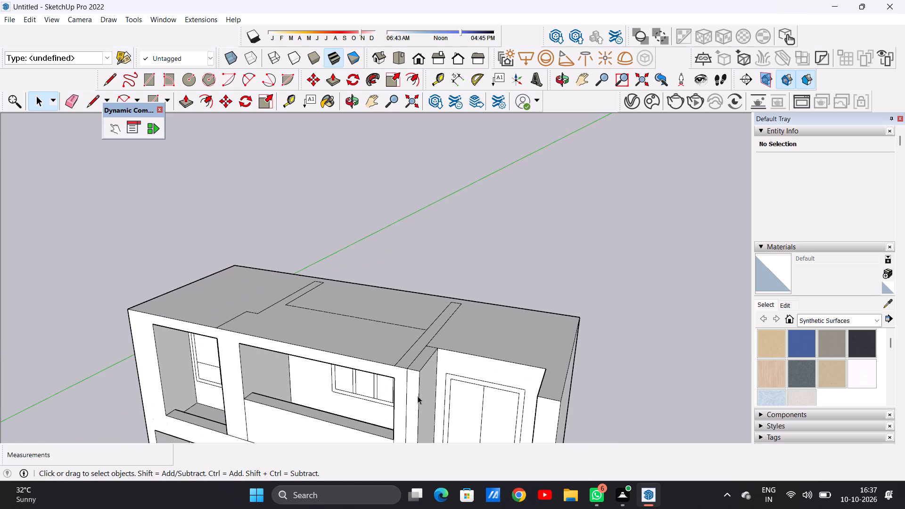
key(l)
middle_drag(438, 386, 411, 377)
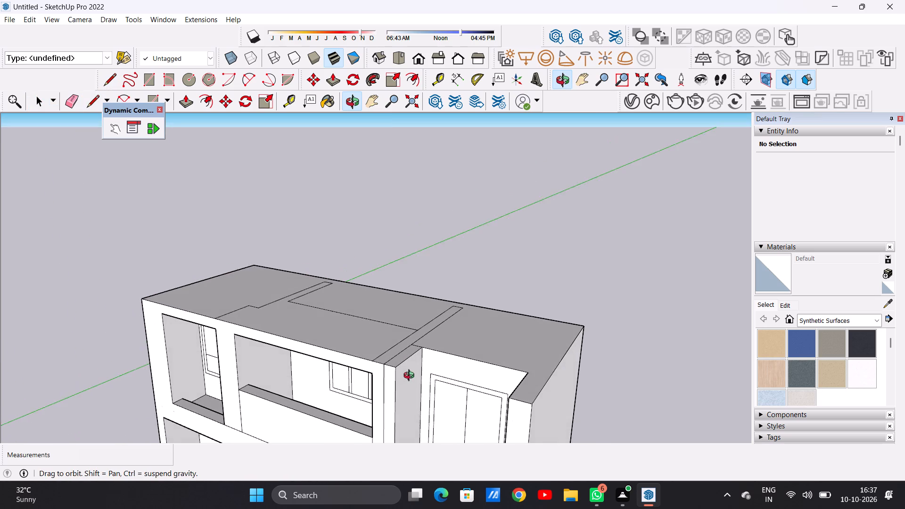
middle_drag(411, 377, 417, 374)
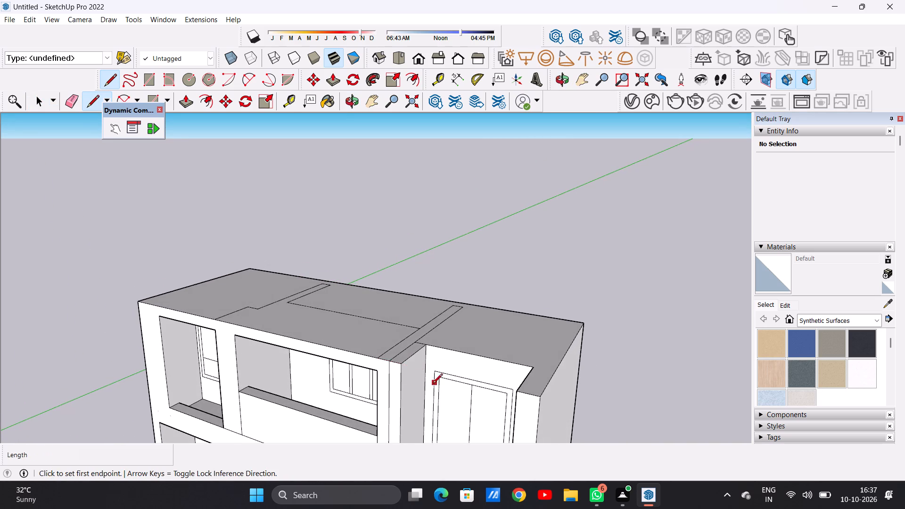
scroll(428, 384, up, 6)
middle_drag(395, 366, 404, 336)
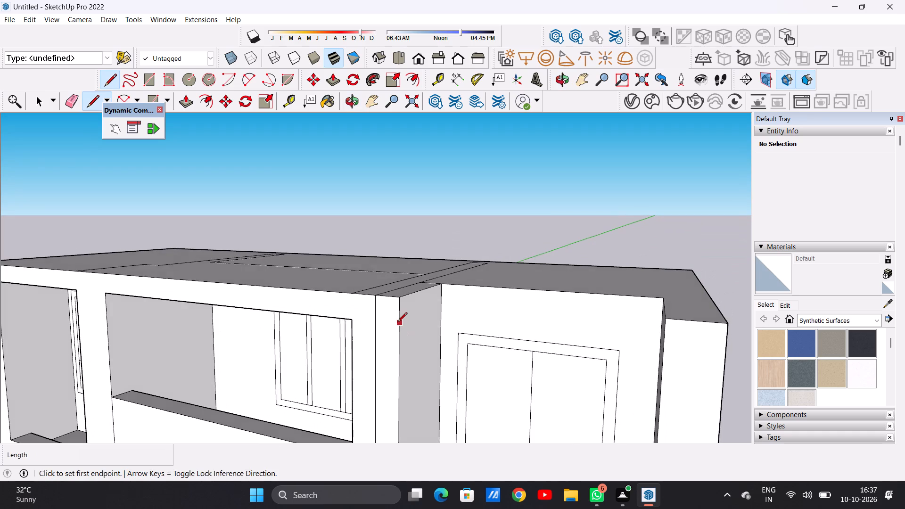
scroll(397, 323, up, 4)
click(401, 317)
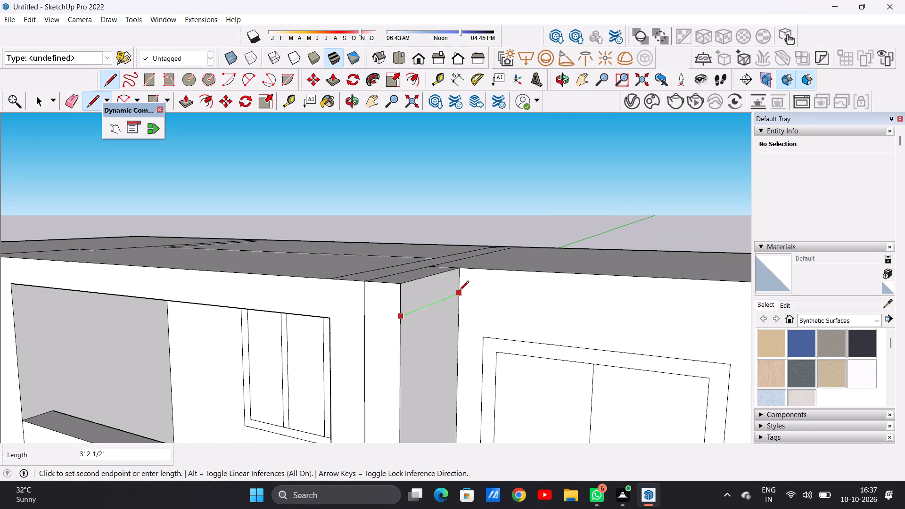
click(459, 293)
key(space)
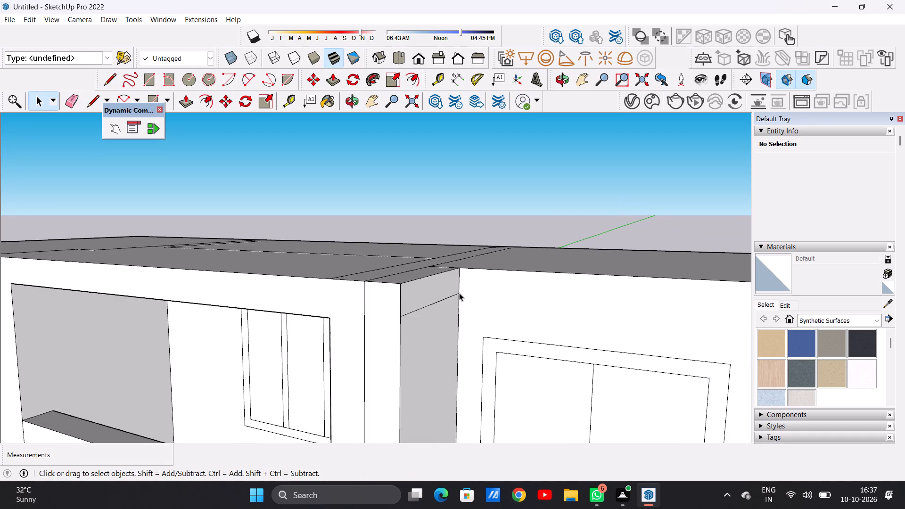
Push/Pull the right partition's top strip about 6' 4 7/16" across the right bay to the outer right wall.
text(P)
click(428, 287)
scroll(480, 296, down, 11)
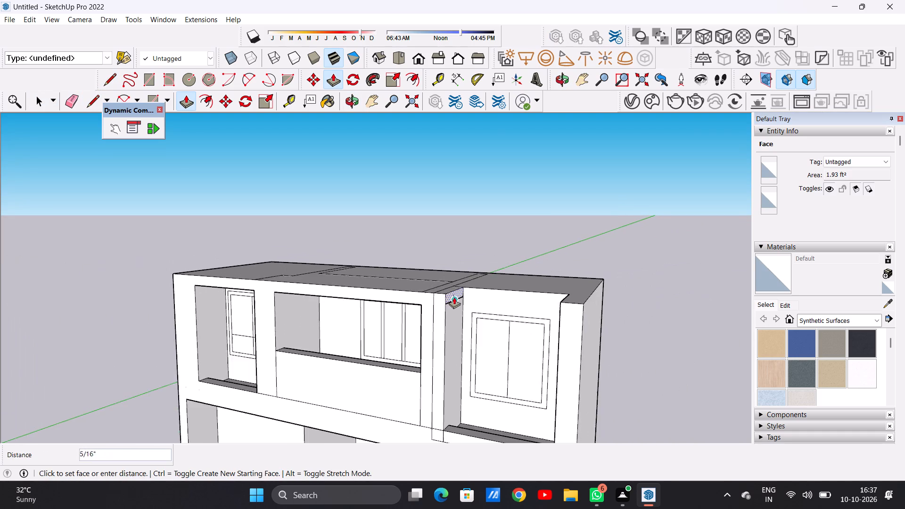
scroll(454, 297, down, 3)
scroll(538, 304, up, 11)
scroll(546, 305, down, 2)
scroll(546, 305, up, 1)
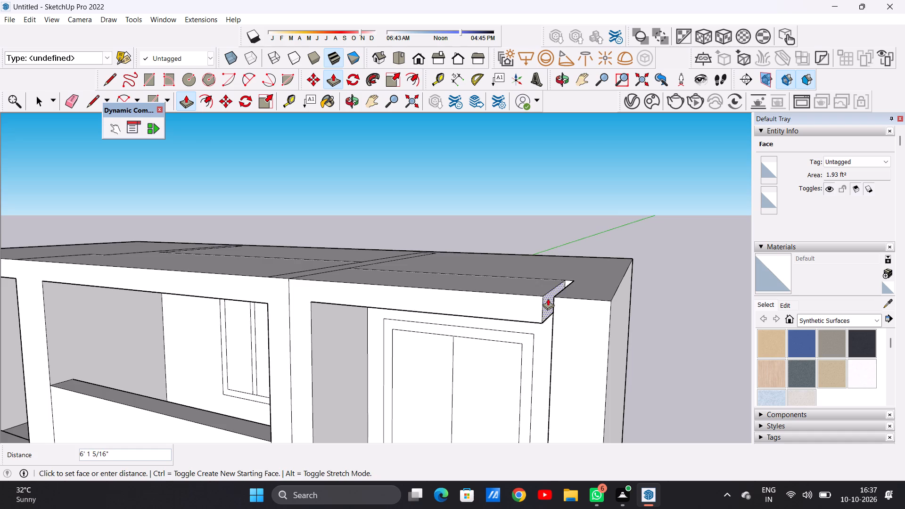
middle_drag(517, 316, 609, 305)
scroll(620, 292, up, 3)
scroll(575, 328, down, 5)
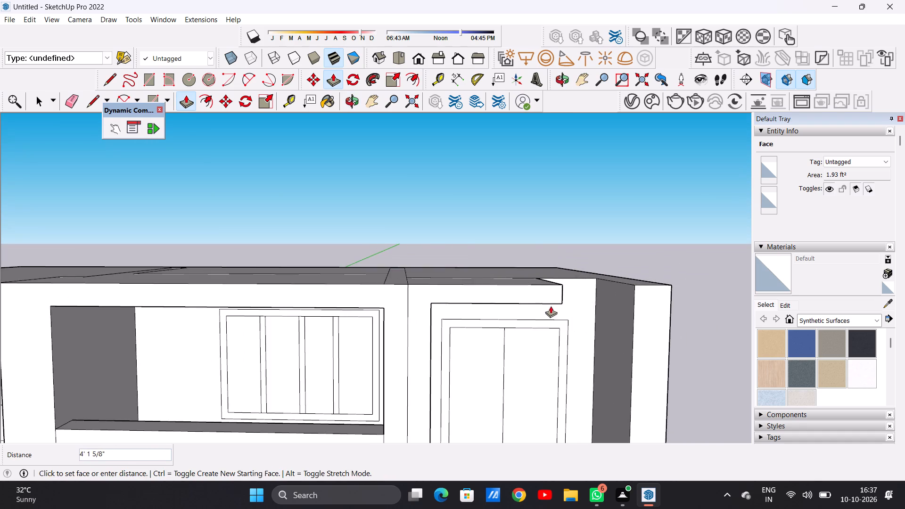
middle_drag(550, 311, 519, 361)
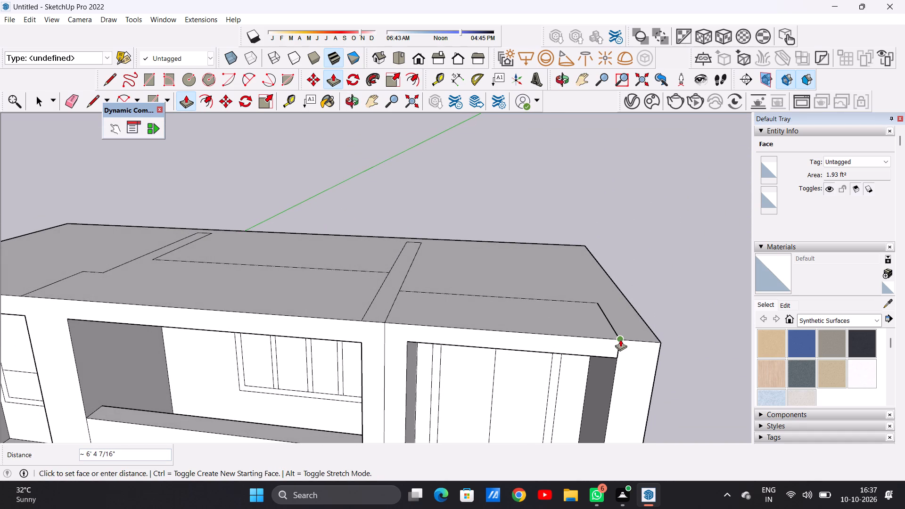
click(620, 339)
key(space)
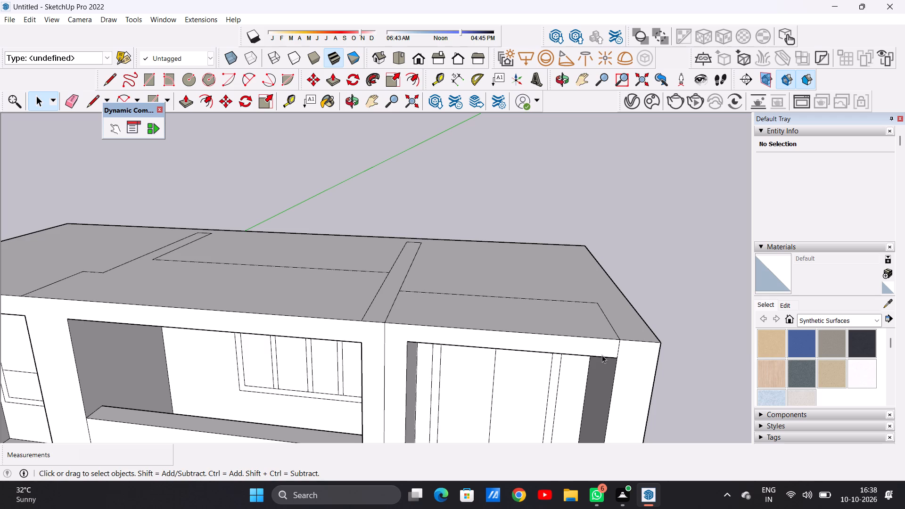
Examine the two-storey front and the roof beam over the right bay from above and from the front.
scroll(596, 340, down, 16)
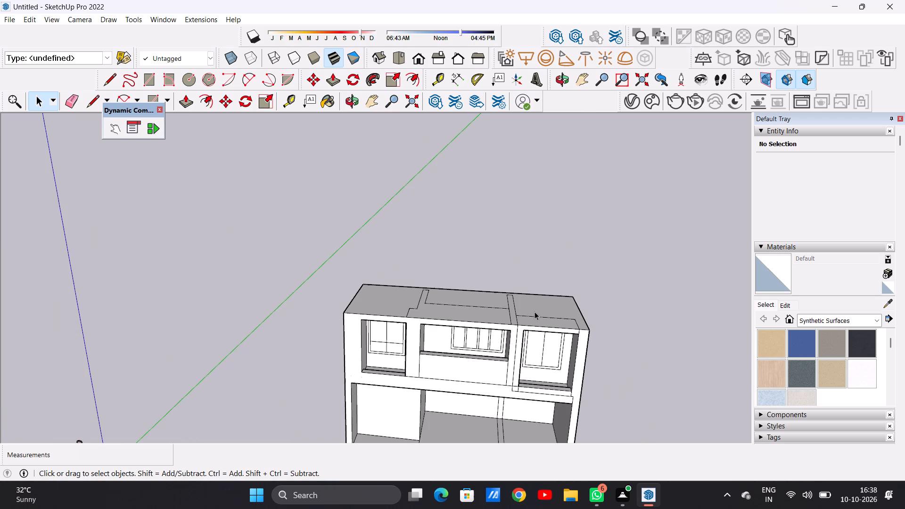
scroll(527, 316, down, 3)
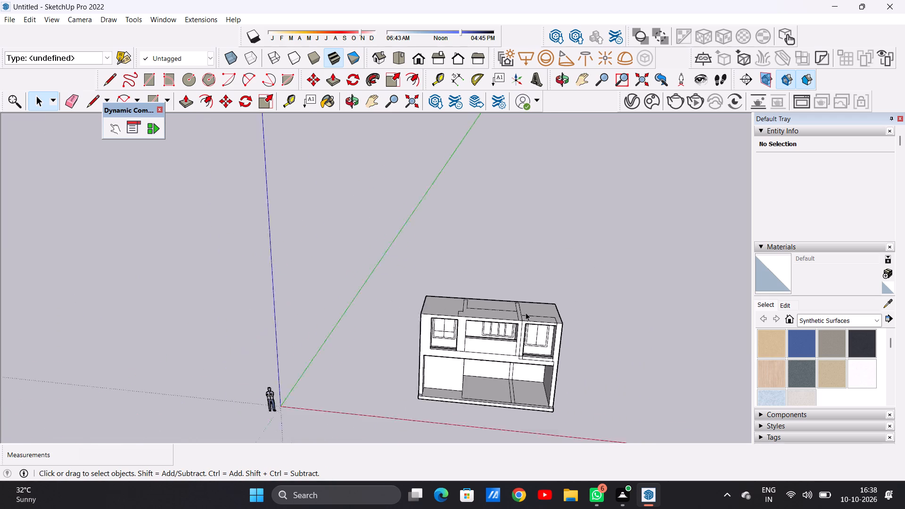
scroll(526, 312, down, 8)
scroll(525, 326, up, 7)
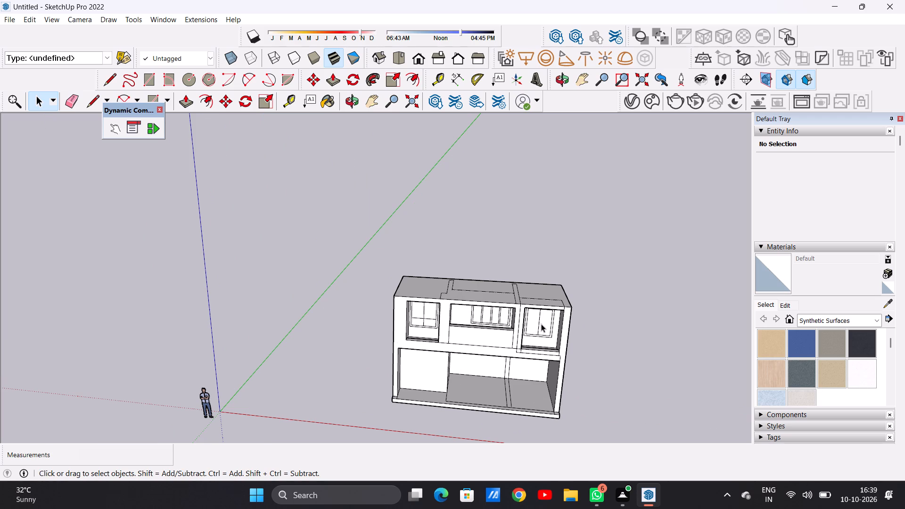
scroll(533, 307, down, 4)
scroll(536, 297, up, 7)
middle_drag(628, 311, 587, 280)
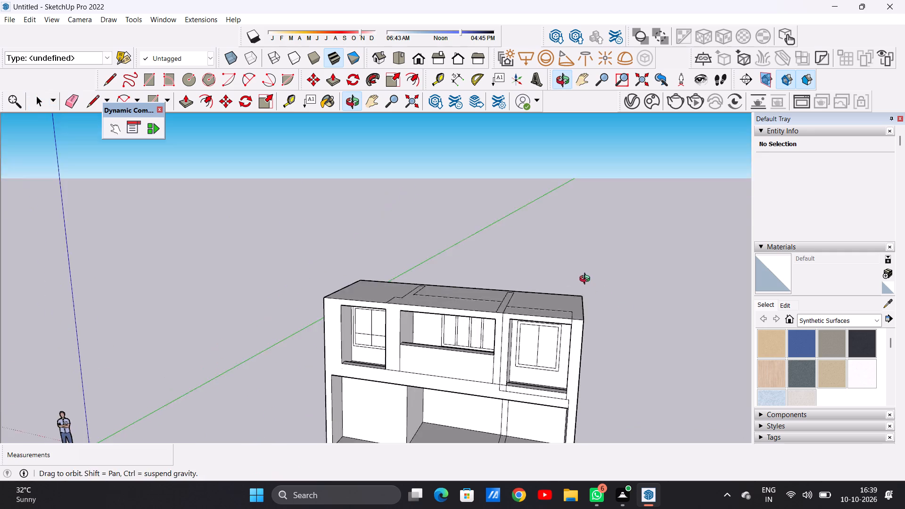
middle_drag(587, 280, 576, 268)
scroll(550, 278, down, 10)
scroll(557, 321, up, 1)
scroll(557, 321, down, 1)
scroll(557, 321, up, 7)
middle_drag(551, 335, 561, 379)
scroll(551, 348, up, 2)
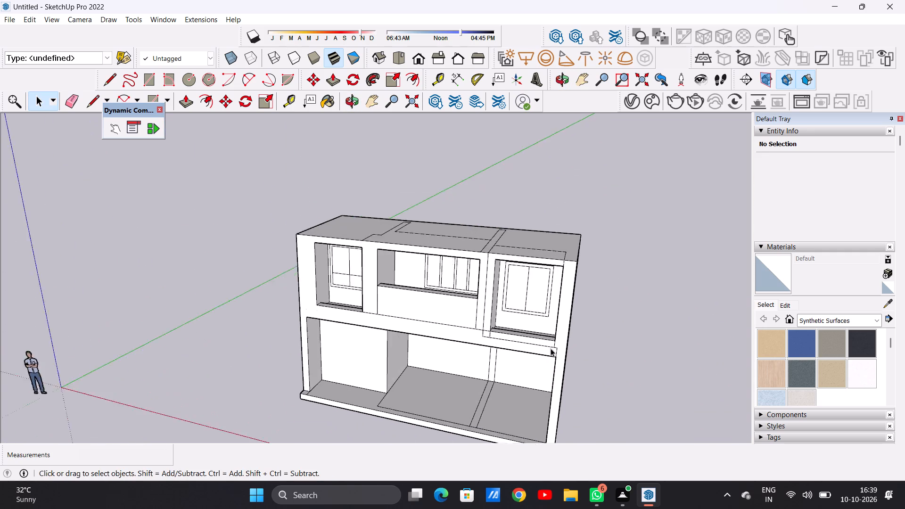
scroll(551, 348, up, 3)
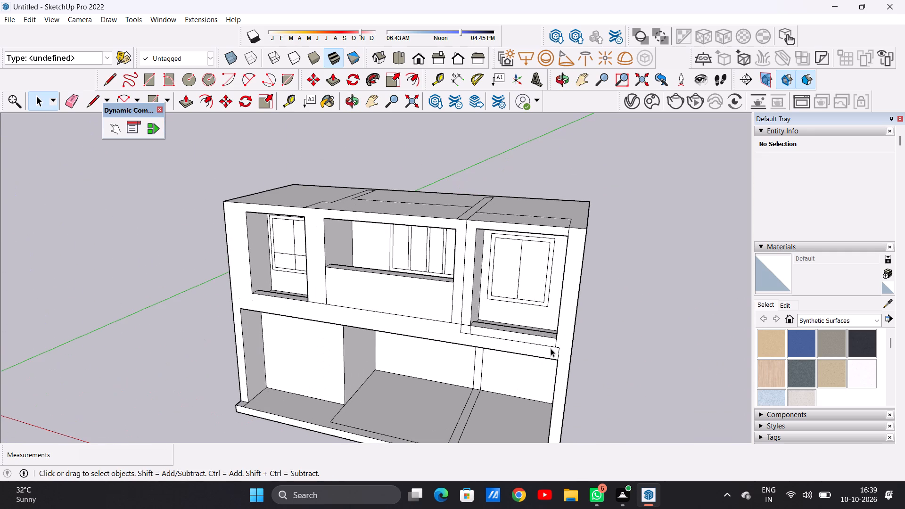
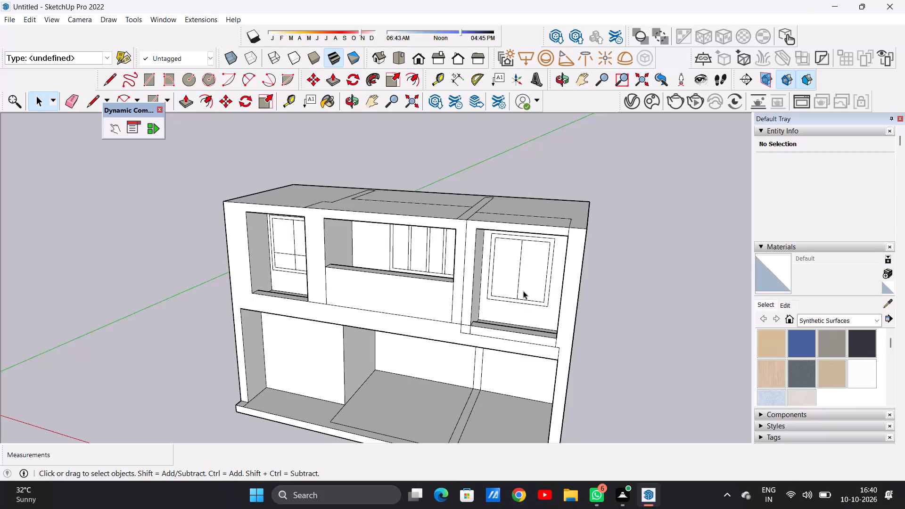
Examine the two-storey front from several distances and angles, including from below and straight on.
scroll(526, 289, down, 10)
scroll(531, 293, down, 20)
scroll(531, 293, down, 13)
middle_drag(538, 312, 646, 296)
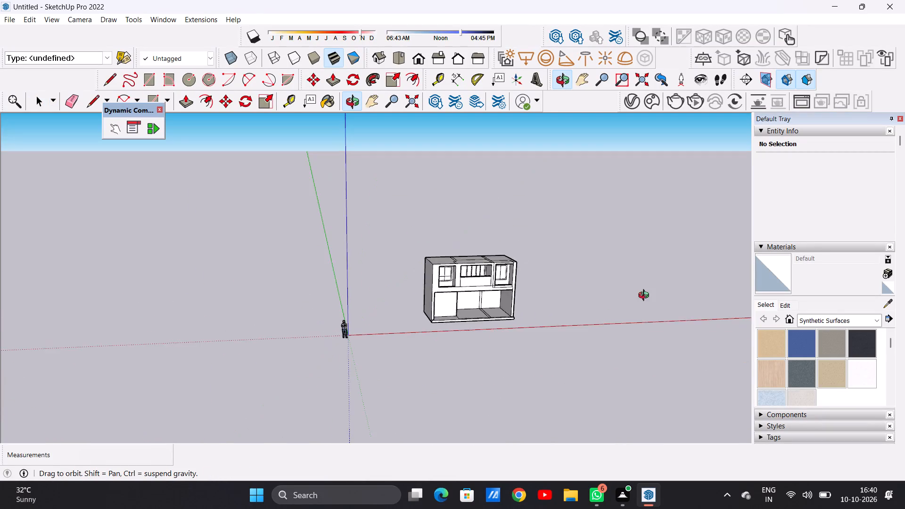
middle_drag(646, 296, 575, 295)
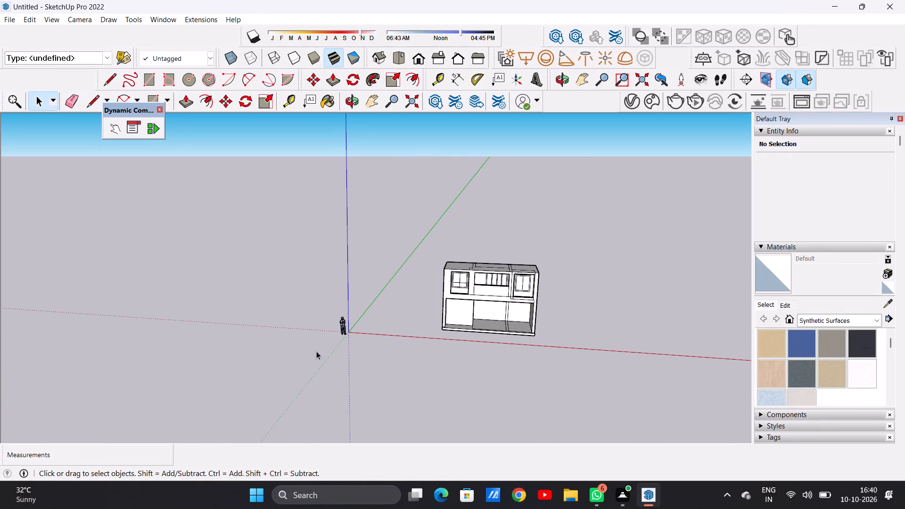
scroll(486, 316, up, 10)
middle_drag(468, 313, 455, 247)
scroll(466, 299, up, 1)
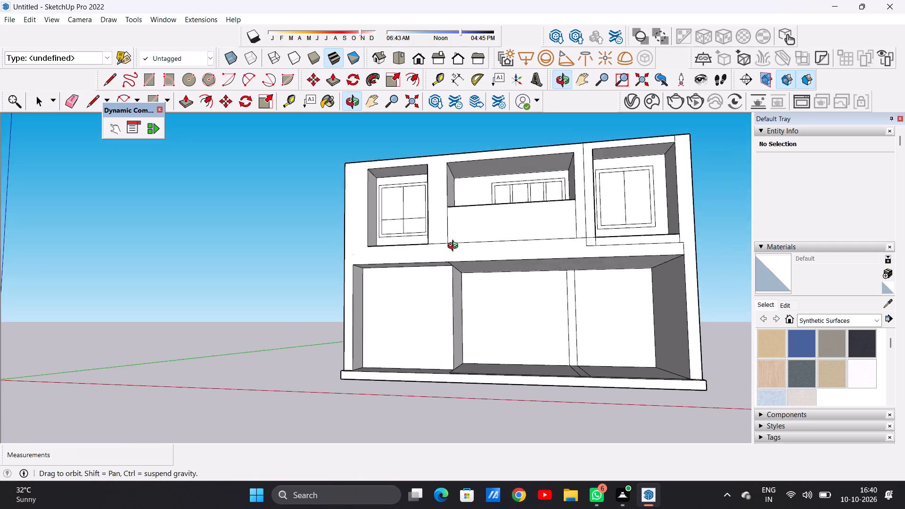
middle_drag(455, 247, 478, 312)
scroll(316, 330, down, 9)
scroll(386, 296, up, 6)
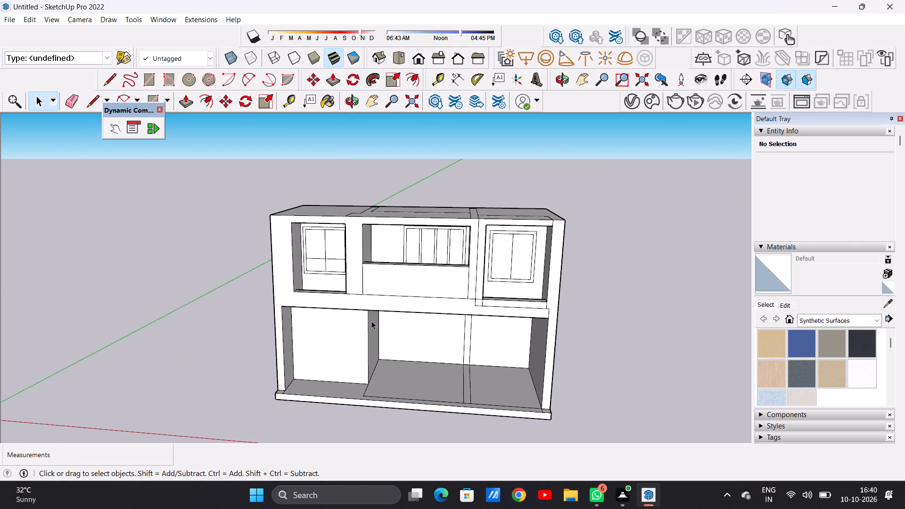
scroll(371, 285, up, 1)
middle_drag(434, 269, 464, 250)
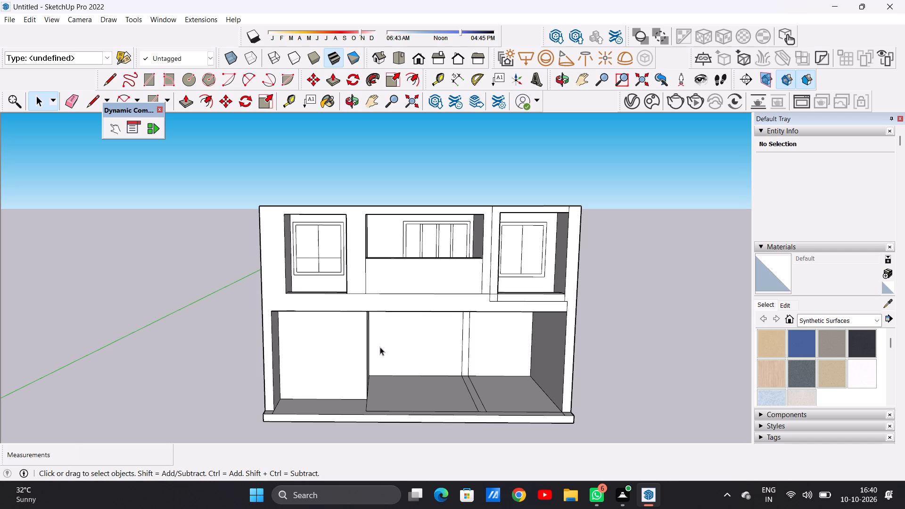
scroll(337, 295, down, 2)
scroll(333, 319, down, 20)
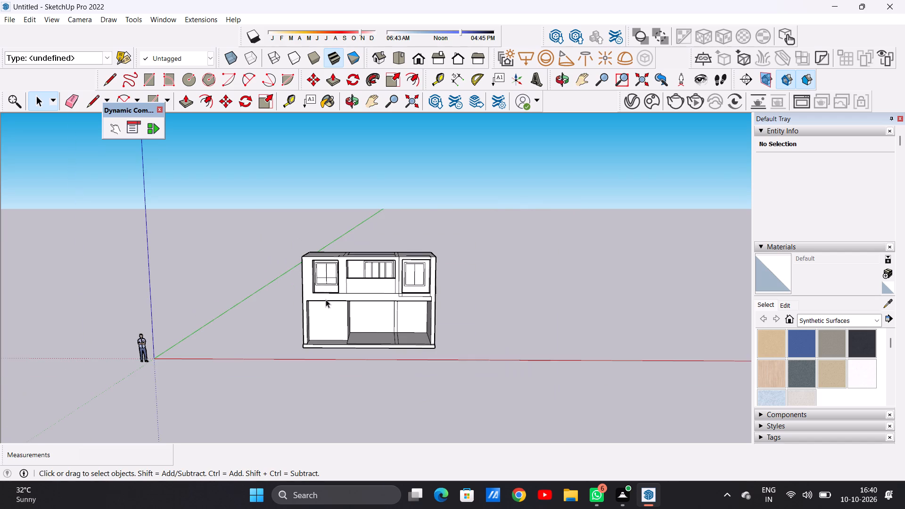
Push/Pull the large rear roof face, which surrounds the partition strips and front bay areas, up by 1'.
middle_drag(331, 251, 359, 376)
scroll(355, 271, up, 6)
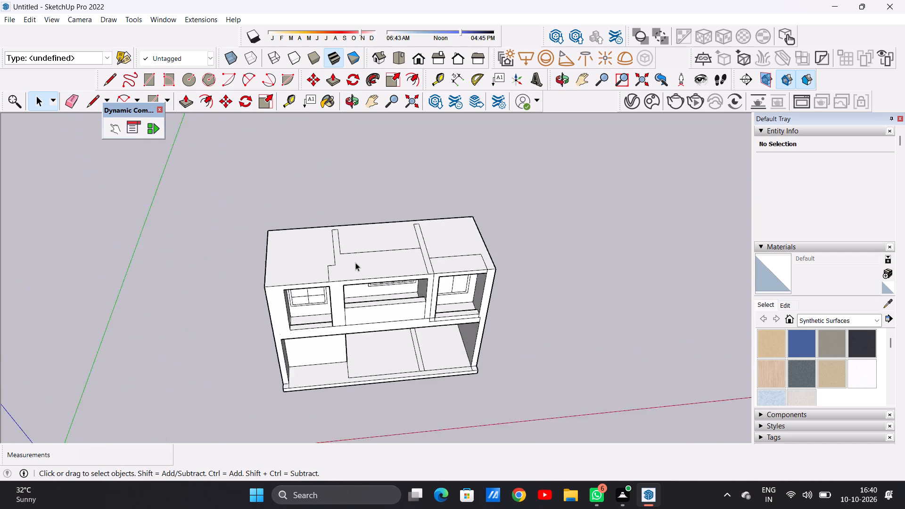
scroll(355, 263, up, 1)
middle_drag(353, 268, 326, 248)
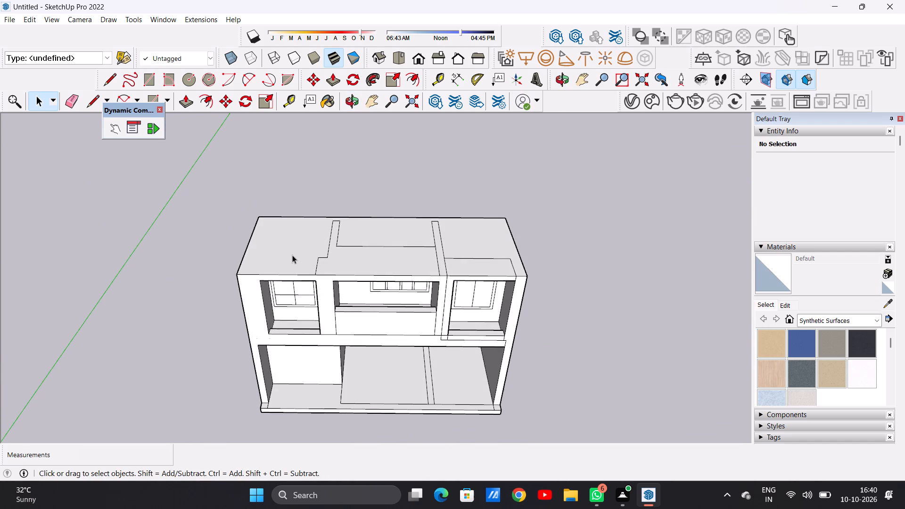
key(p)
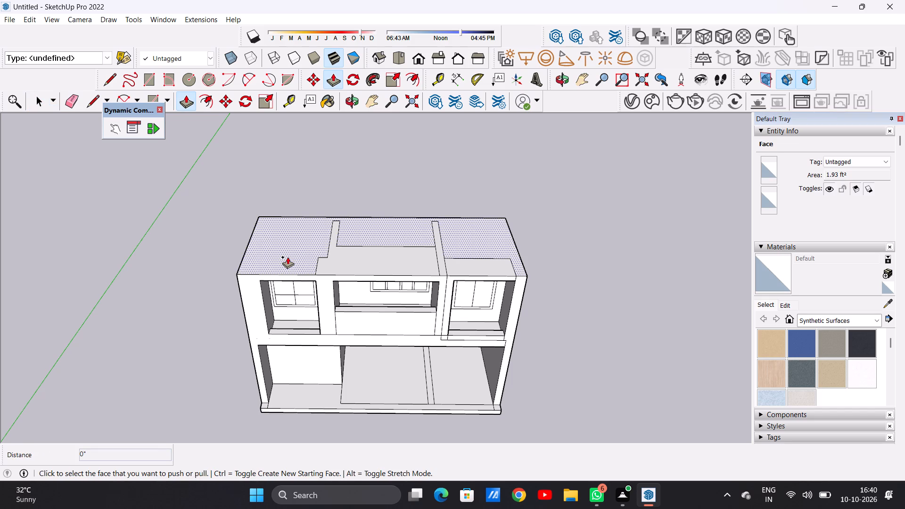
click(288, 257)
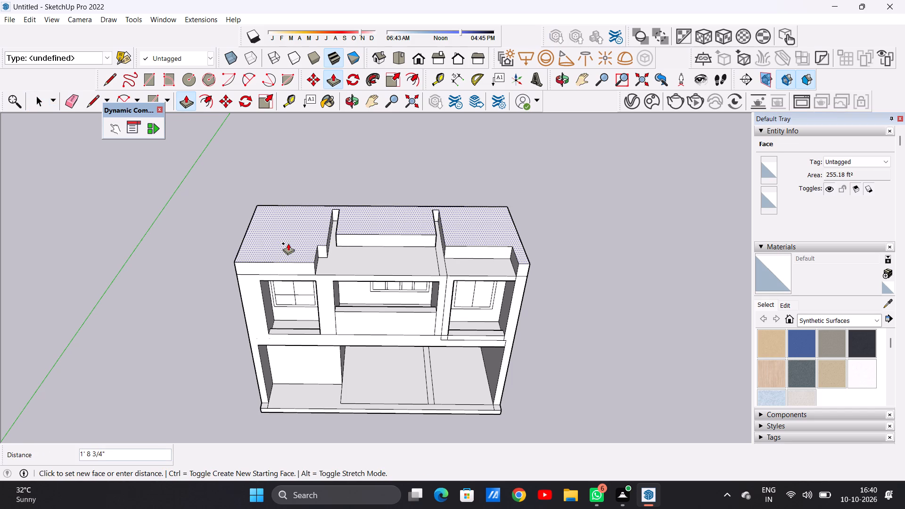
text(1')
key(Return)
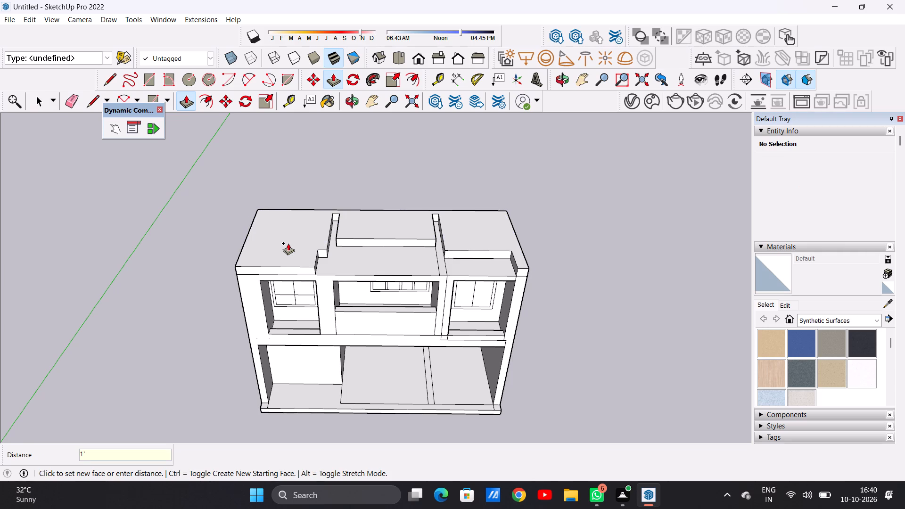
key(space)
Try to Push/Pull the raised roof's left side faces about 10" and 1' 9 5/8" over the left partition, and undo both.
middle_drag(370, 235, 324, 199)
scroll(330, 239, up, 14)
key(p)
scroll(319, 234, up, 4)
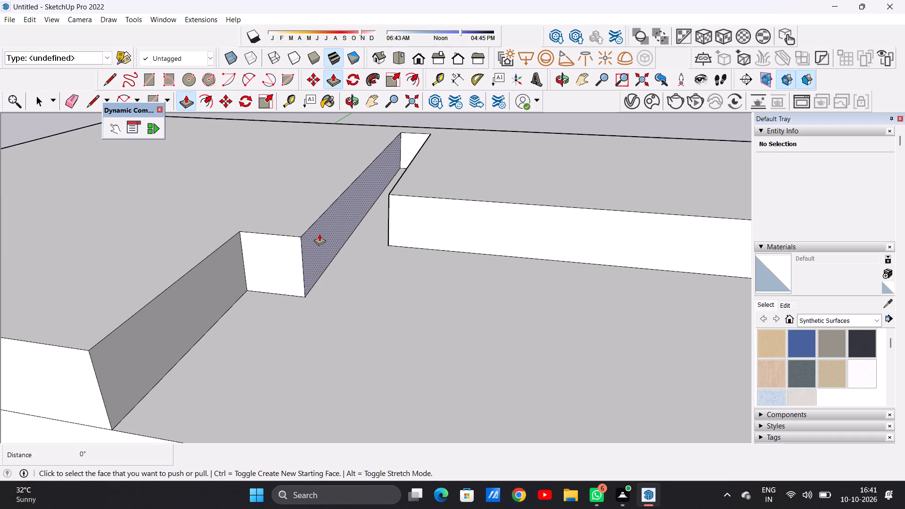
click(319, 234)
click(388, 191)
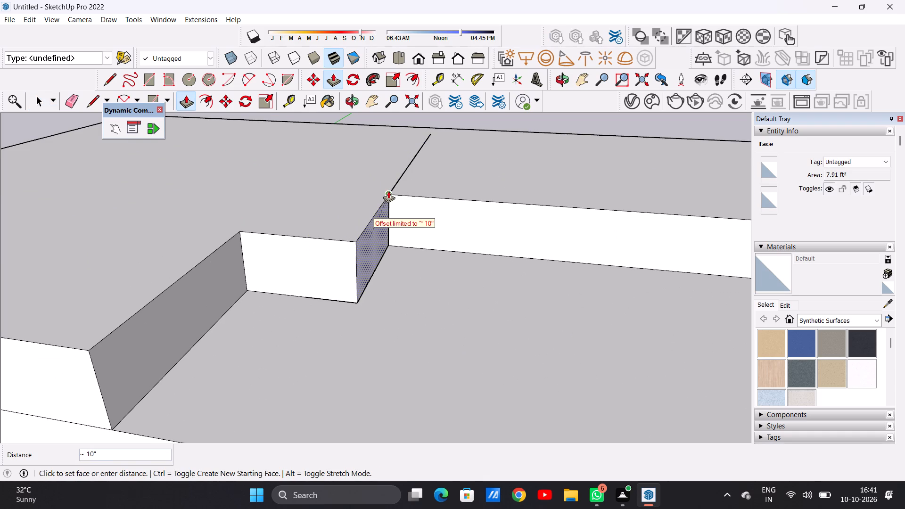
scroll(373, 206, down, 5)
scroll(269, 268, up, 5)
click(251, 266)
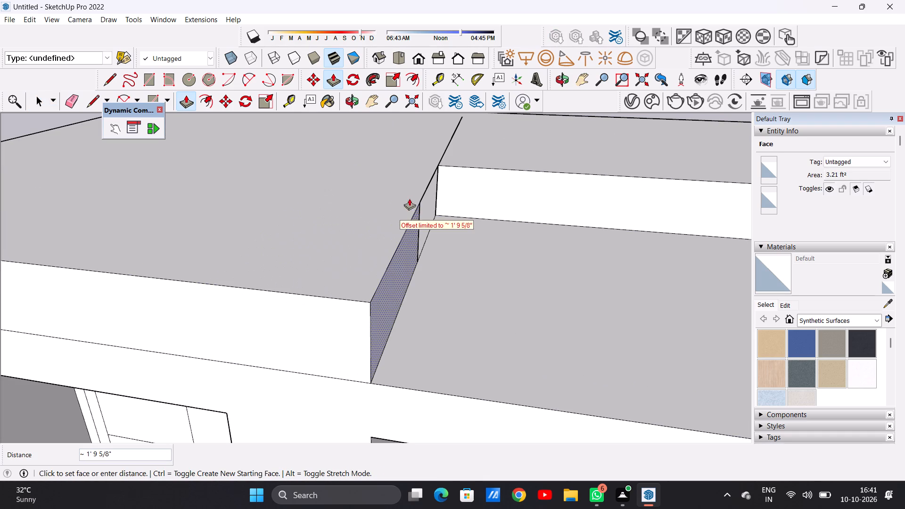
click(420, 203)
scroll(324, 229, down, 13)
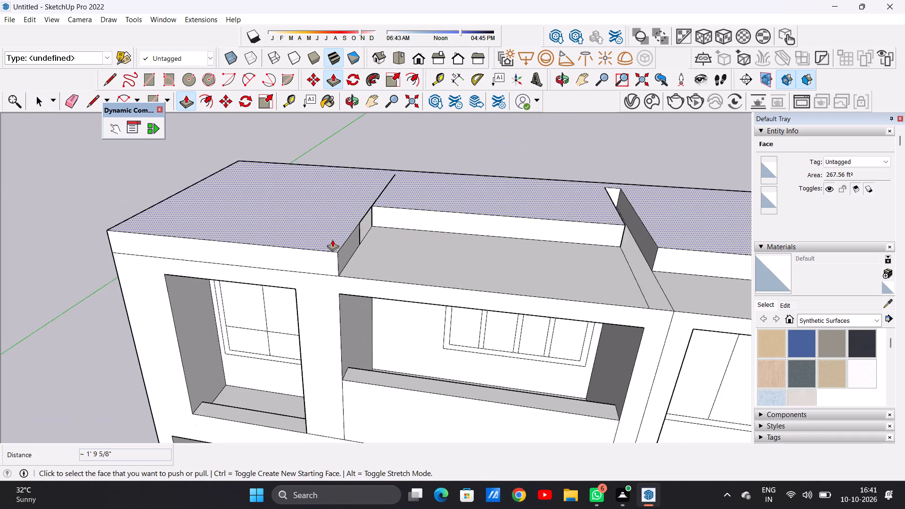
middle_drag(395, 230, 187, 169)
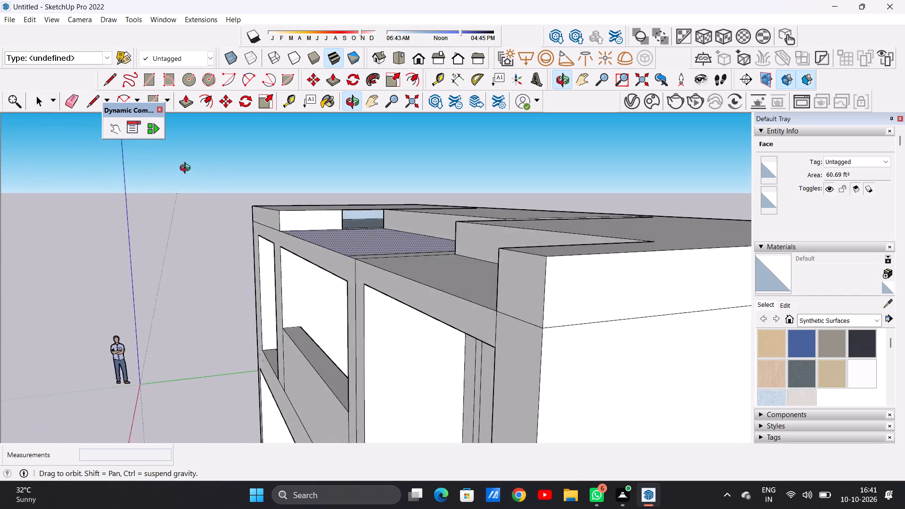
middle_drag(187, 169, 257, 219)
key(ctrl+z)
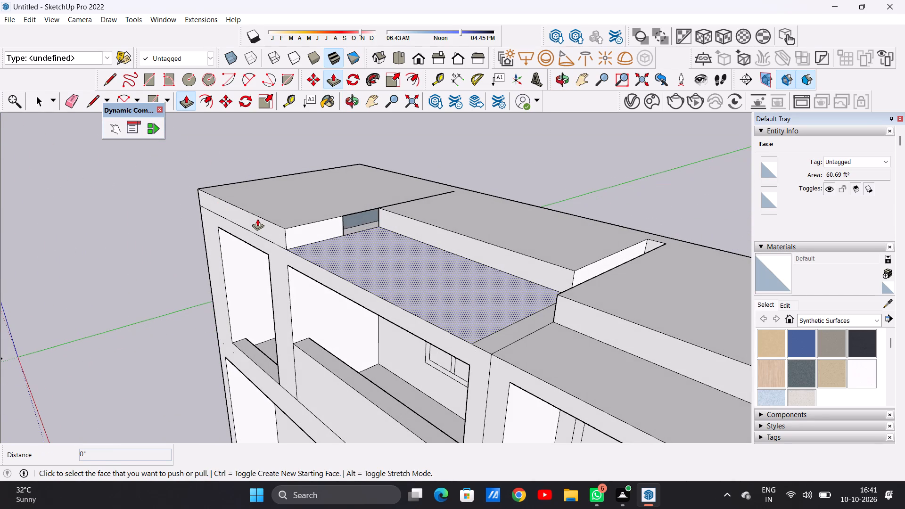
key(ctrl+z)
Push/Pull the middle roof block's side face about 10" across the slot over the left partition to the left block.
scroll(364, 205, up, 5)
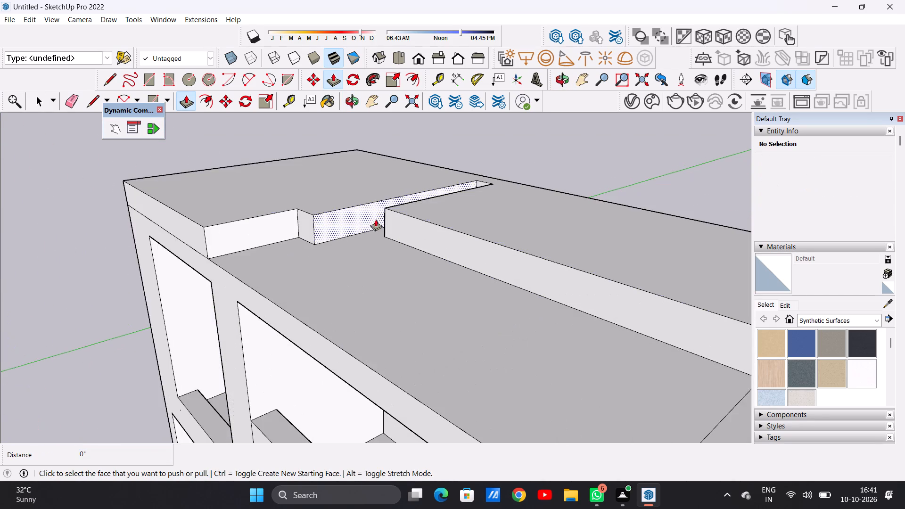
middle_drag(376, 238, 610, 290)
scroll(506, 233, up, 9)
click(440, 203)
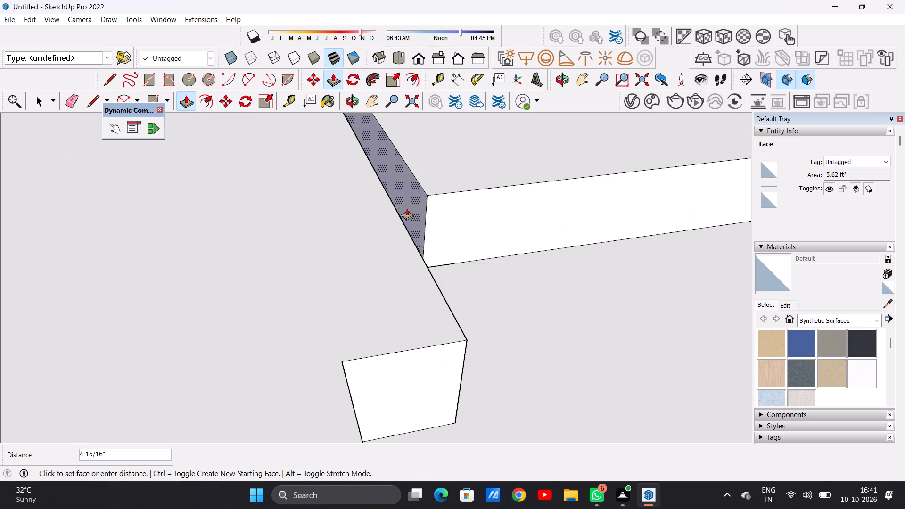
click(394, 203)
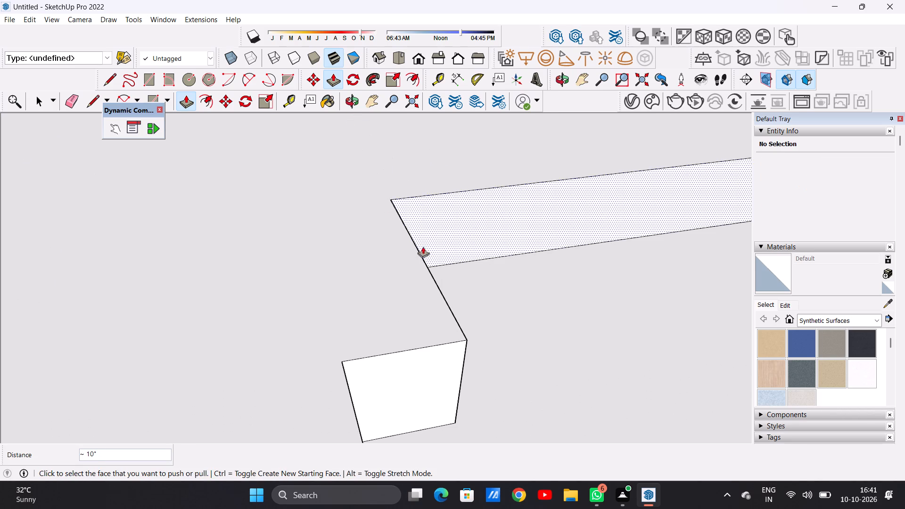
Push/Pull the raised roof's short inner side face about 11' 10 9/16" across the middle bay to the right partition.
middle_drag(436, 261, 190, 225)
scroll(308, 262, down, 12)
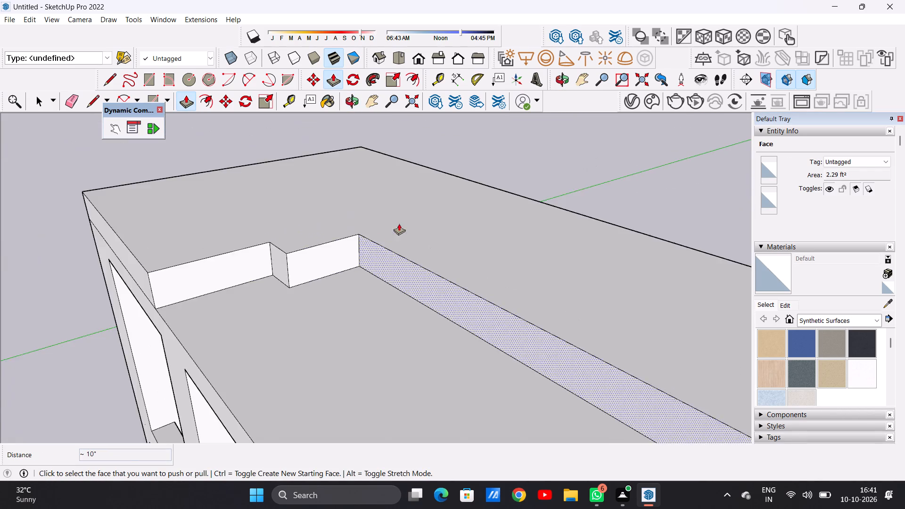
scroll(399, 223, down, 3)
scroll(340, 244, up, 5)
click(350, 242)
scroll(382, 242, down, 2)
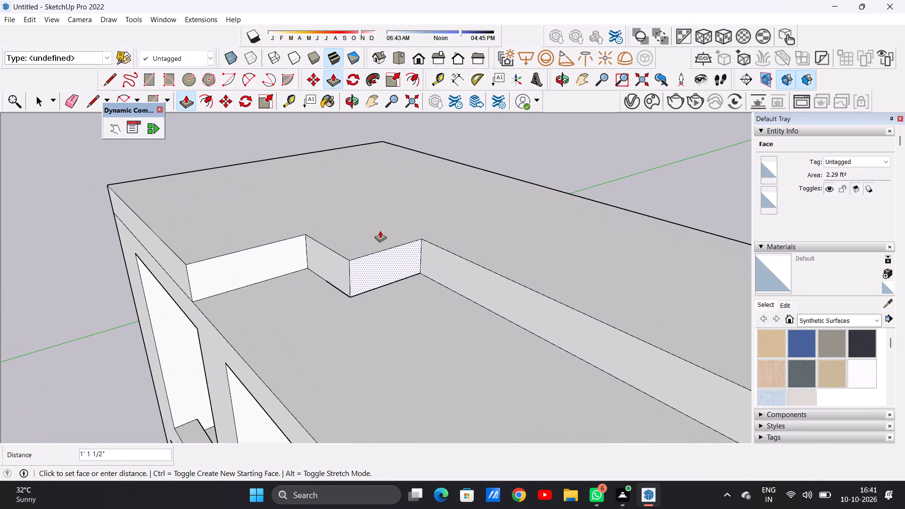
scroll(380, 230, down, 12)
scroll(466, 286, up, 13)
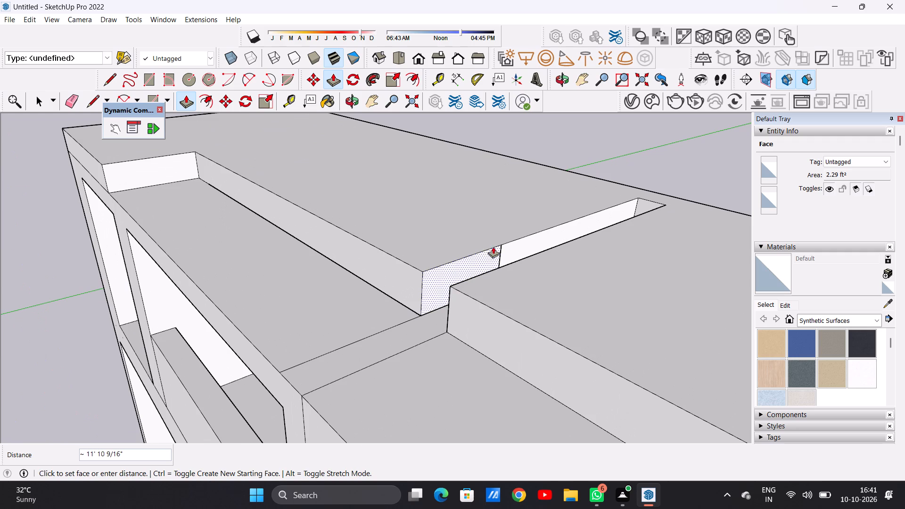
click(499, 239)
Push/Pull the raised roof's front inner side face about 12' 10 3/16" across the middle bay, aligning it with the right partition.
scroll(492, 273, down, 4)
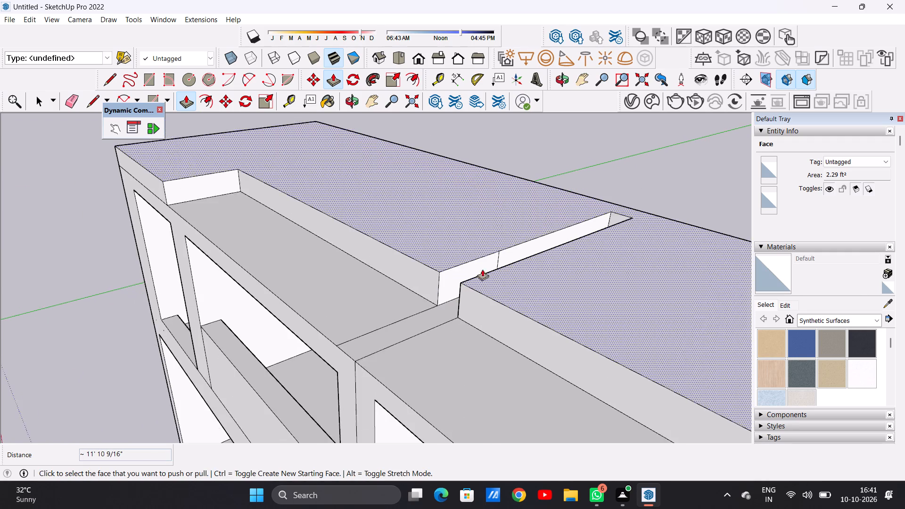
scroll(221, 194, up, 6)
click(211, 184)
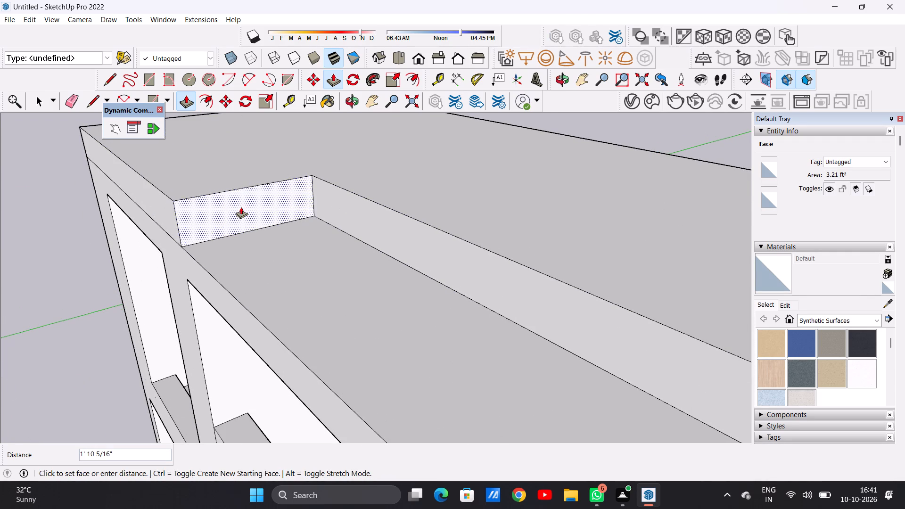
scroll(241, 207, down, 16)
scroll(338, 248, up, 18)
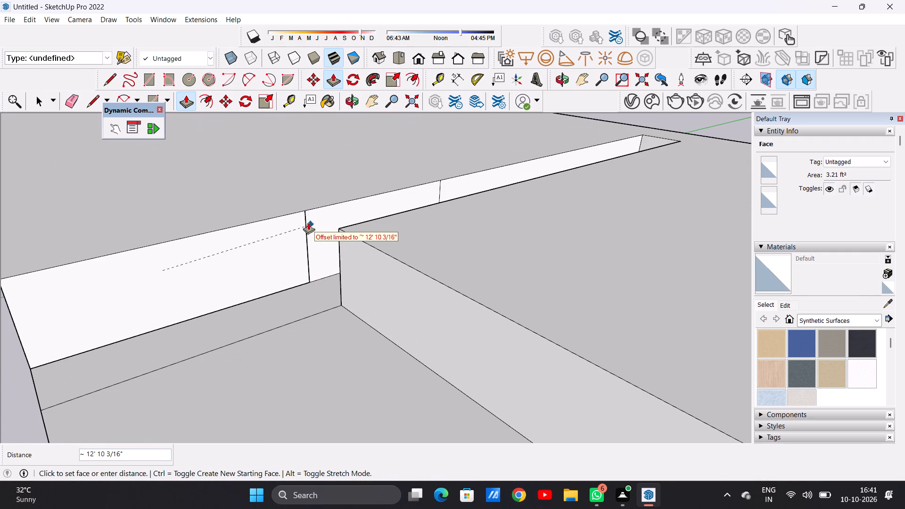
click(305, 213)
Erase the two vertical seam lines on the raised roof's side face along the right partition slot.
scroll(304, 247, down, 11)
middle_drag(264, 253, 278, 253)
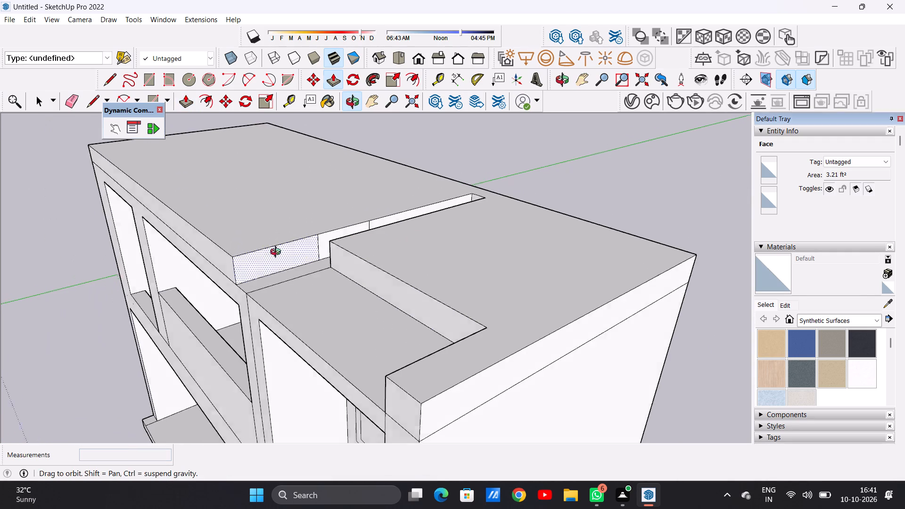
middle_drag(278, 253, 346, 283)
key(space)
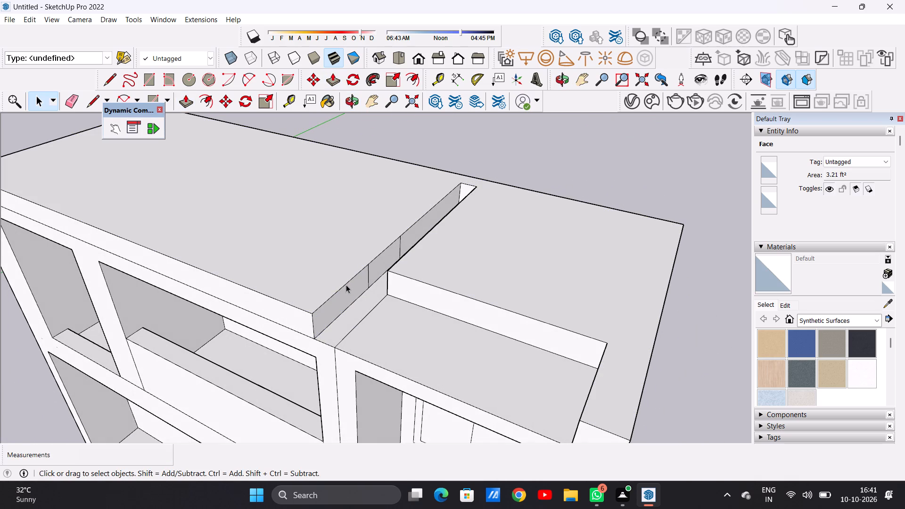
key(e)
scroll(361, 258, up, 11)
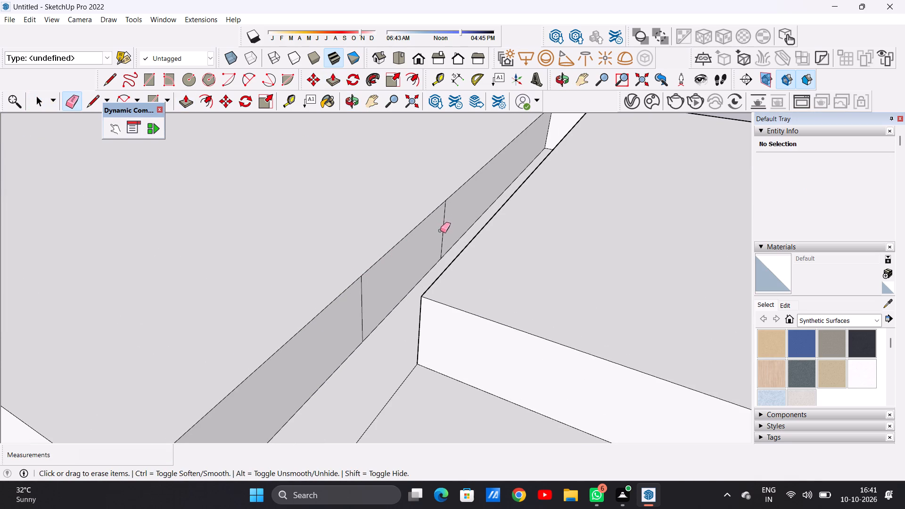
drag(448, 221, 436, 230)
drag(365, 302, 358, 307)
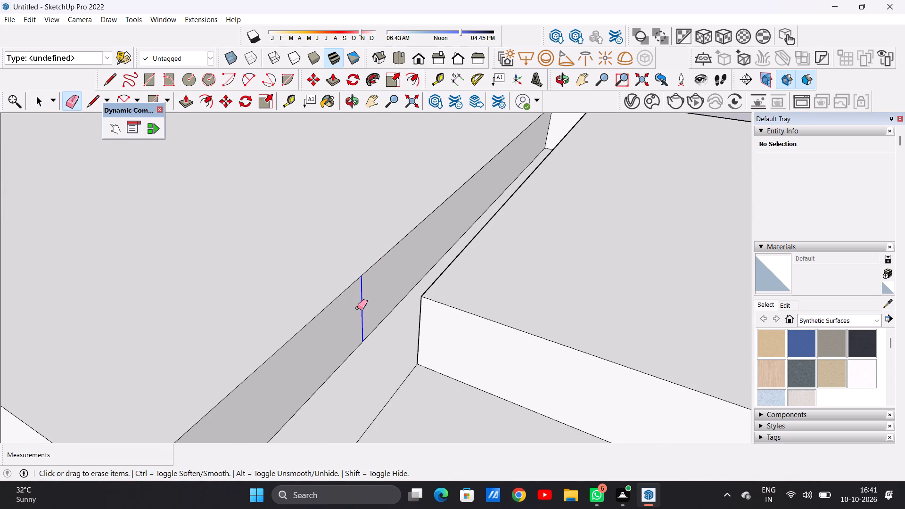
key(space)
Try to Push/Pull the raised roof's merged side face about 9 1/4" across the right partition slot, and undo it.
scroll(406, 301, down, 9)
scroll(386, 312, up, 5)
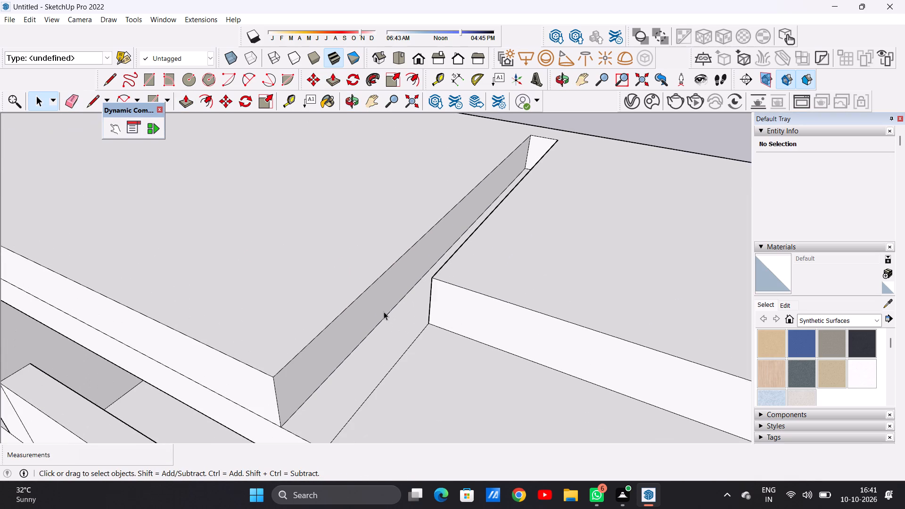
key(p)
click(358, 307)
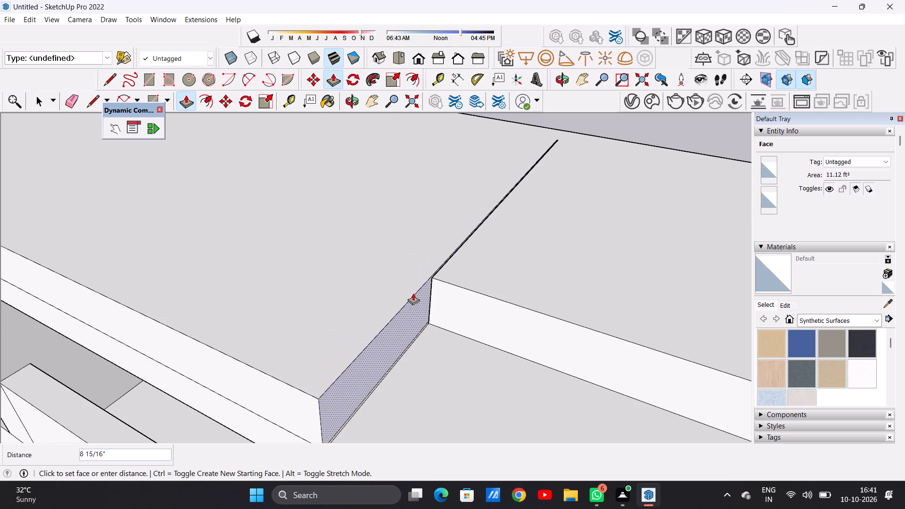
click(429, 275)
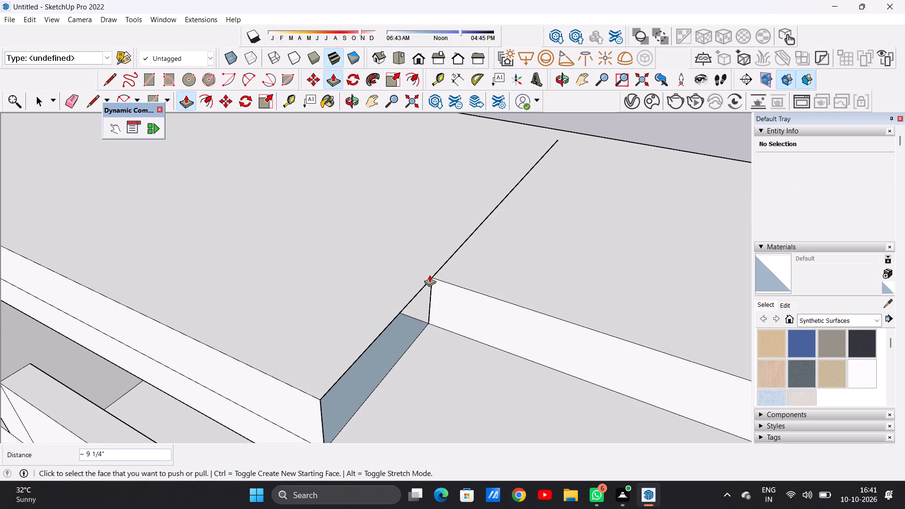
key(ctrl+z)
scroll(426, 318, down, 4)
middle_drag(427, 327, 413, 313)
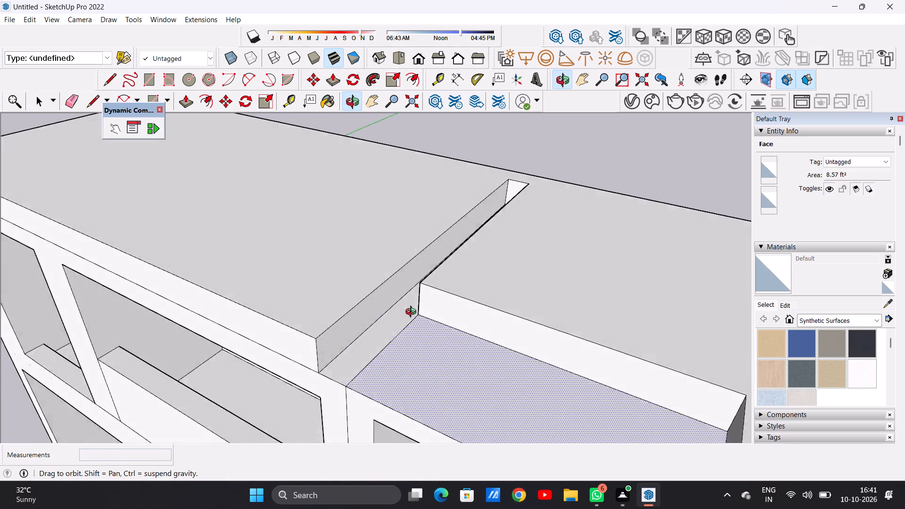
Push/Pull the raised roof's rear inner side face about 9 1/4" across the right partition slot to meet the adjoining roof.
middle_drag(413, 313, 490, 312)
scroll(479, 239, up, 3)
middle_drag(481, 244, 527, 247)
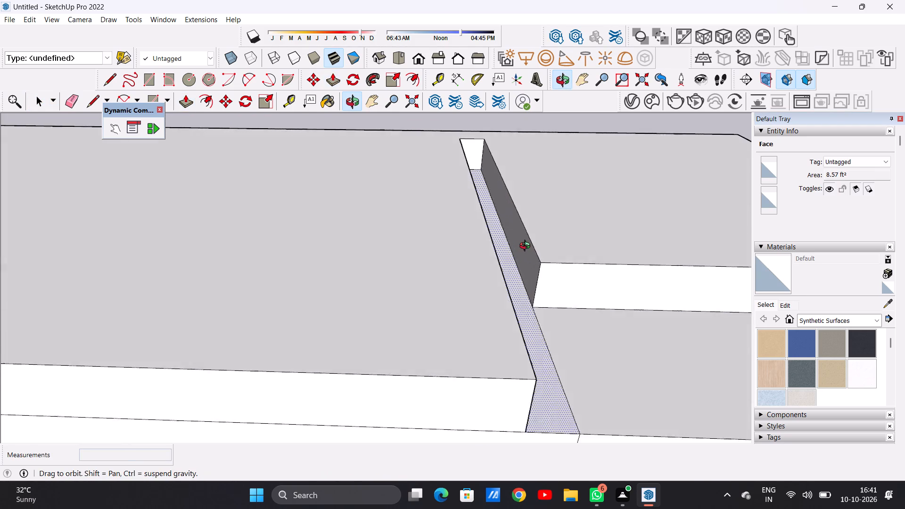
middle_drag(527, 247, 534, 247)
scroll(538, 254, up, 4)
click(539, 254)
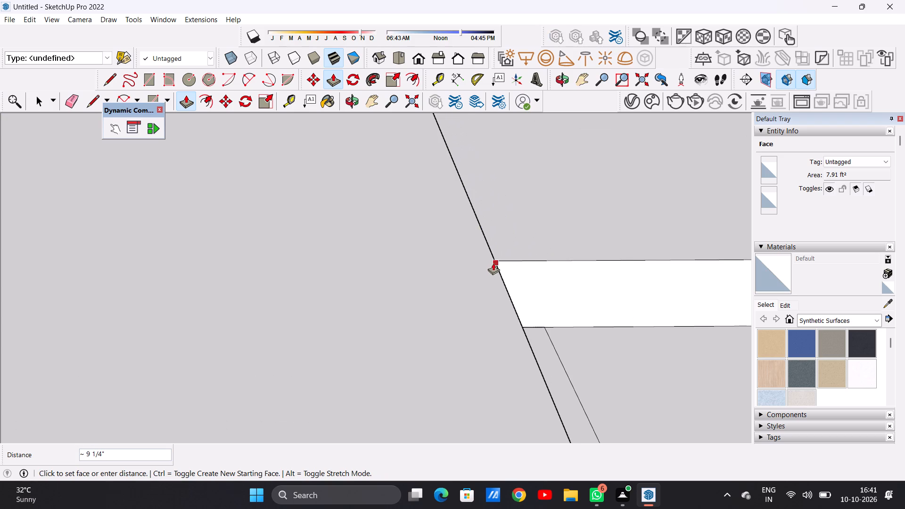
click(493, 263)
key(space)
Push/Pull the raised roof's short front side face across the right partition's top to the edge of the right bay.
middle_drag(538, 282, 349, 271)
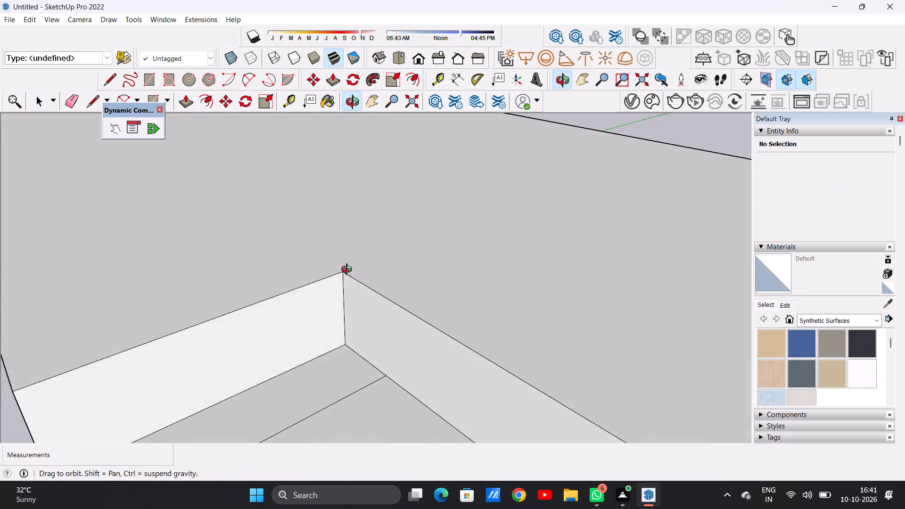
middle_drag(349, 271, 348, 268)
scroll(349, 287, down, 20)
scroll(349, 287, down, 2)
middle_drag(412, 288, 472, 279)
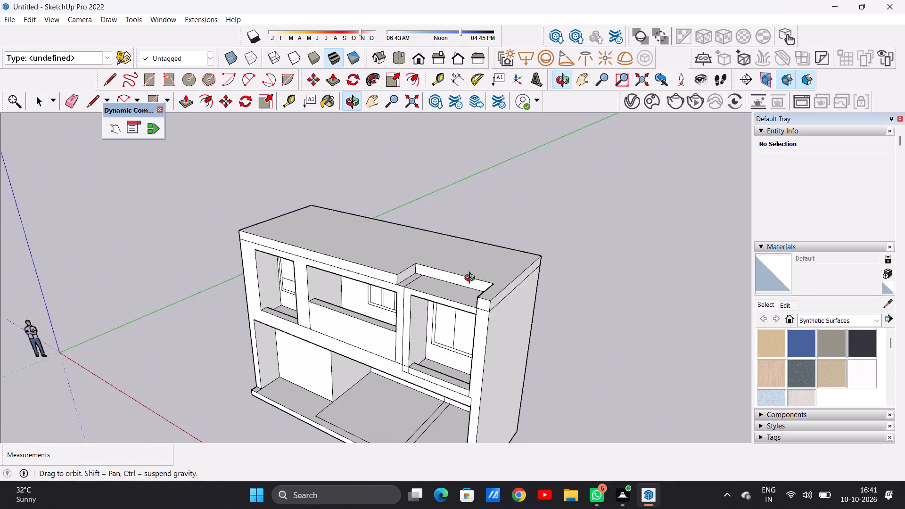
middle_drag(472, 279, 494, 268)
middle_drag(457, 270, 403, 275)
scroll(395, 279, up, 8)
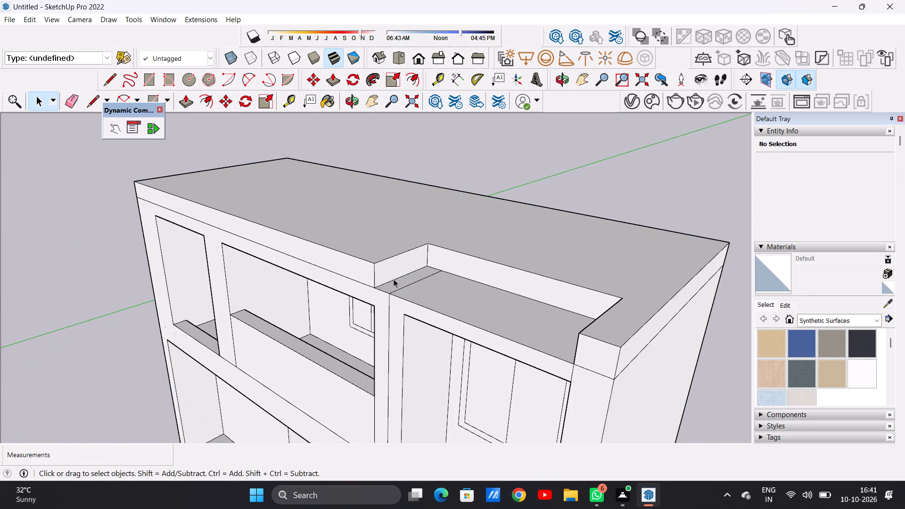
key(p)
scroll(386, 266, up, 4)
click(385, 266)
scroll(439, 274, down, 2)
scroll(439, 274, up, 1)
scroll(438, 274, down, 4)
click(391, 309)
Push/Pull the same short side face about 7' 1 5/16" across the right bay to the end wall's raised roof.
click(402, 286)
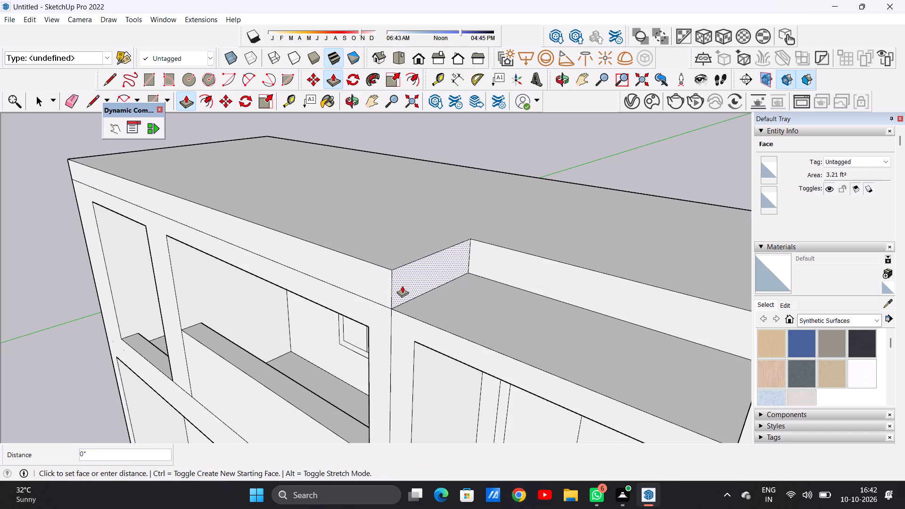
scroll(436, 291, down, 13)
scroll(501, 303, up, 11)
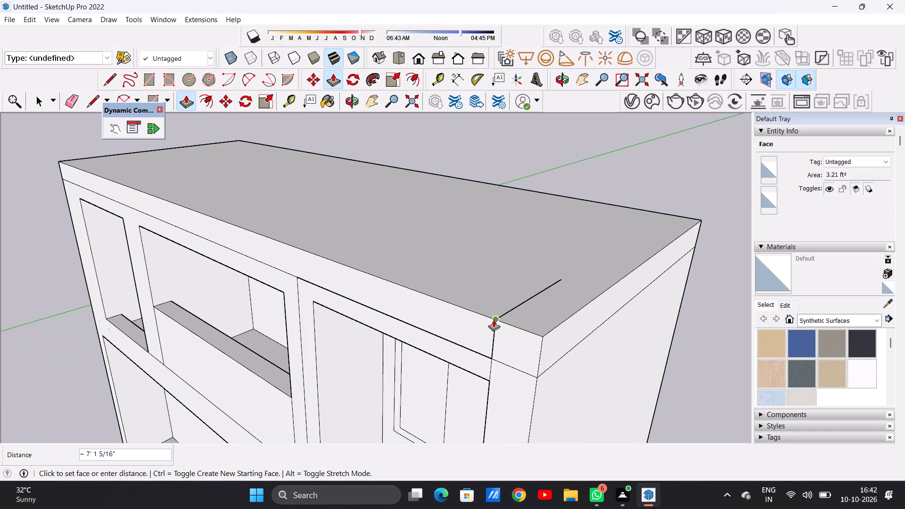
click(495, 318)
key(space)
scroll(492, 322, down, 10)
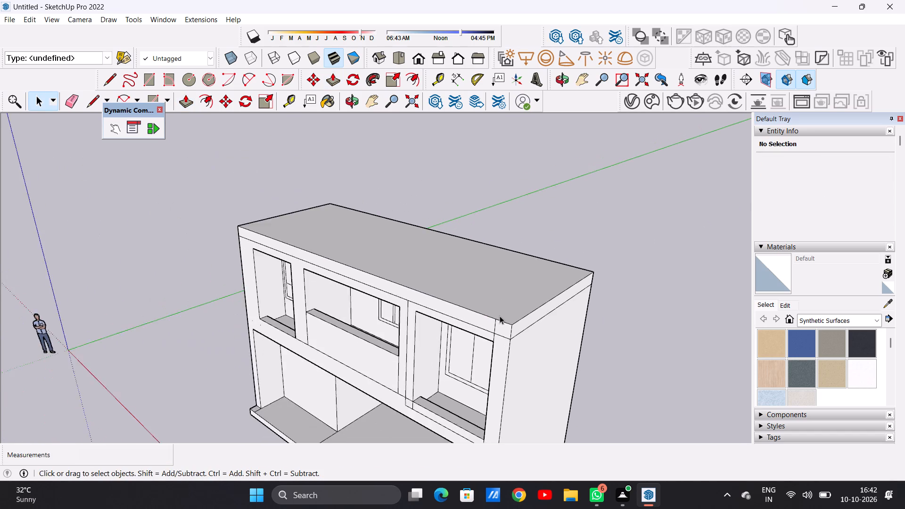
Examine the roof slab and the two-storey front elevation from the front and from above.
scroll(500, 316, down, 5)
middle_drag(444, 320, 551, 285)
scroll(338, 328, down, 4)
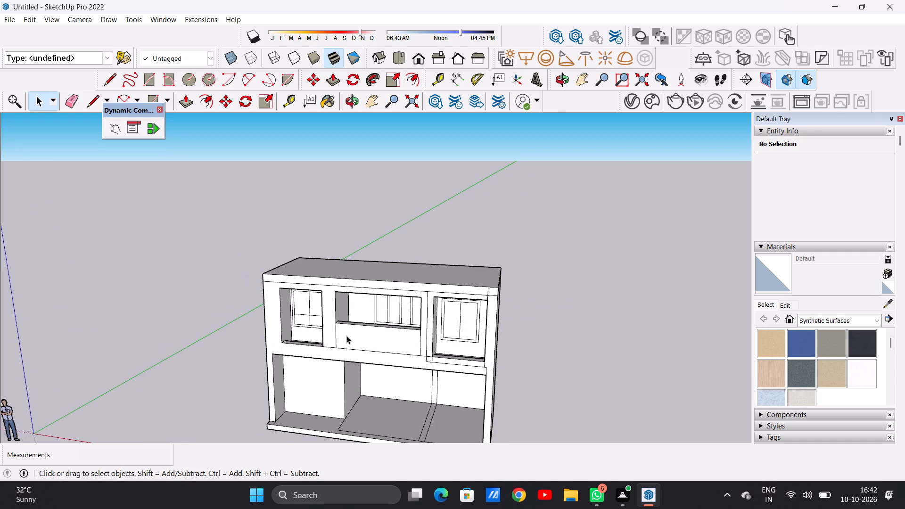
scroll(346, 336, down, 6)
middle_drag(394, 321, 413, 301)
scroll(401, 305, up, 5)
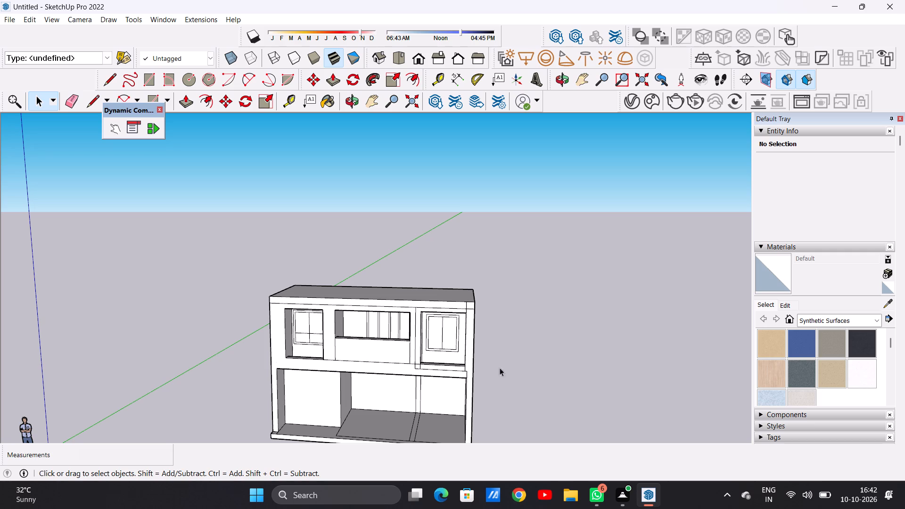
scroll(476, 352, down, 7)
scroll(417, 385, down, 13)
scroll(432, 334, down, 3)
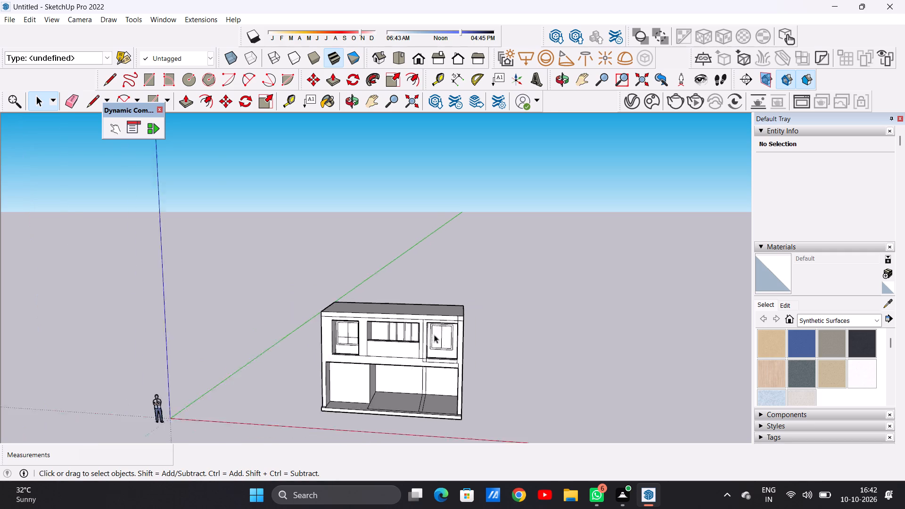
scroll(434, 335, down, 2)
scroll(447, 361, up, 7)
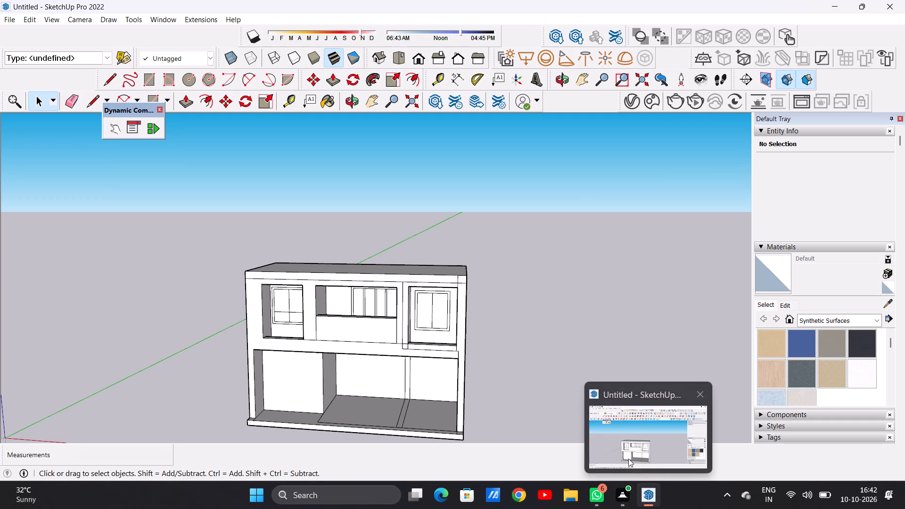
click(617, 438)
scroll(441, 346, down, 6)
middle_click(509, 346)
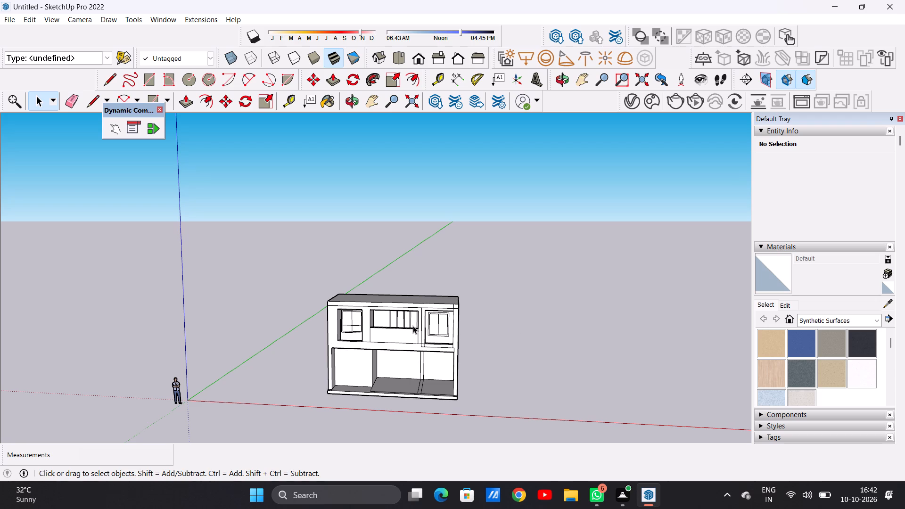
scroll(403, 328, down, 6)
scroll(377, 363, up, 8)
scroll(437, 342, up, 7)
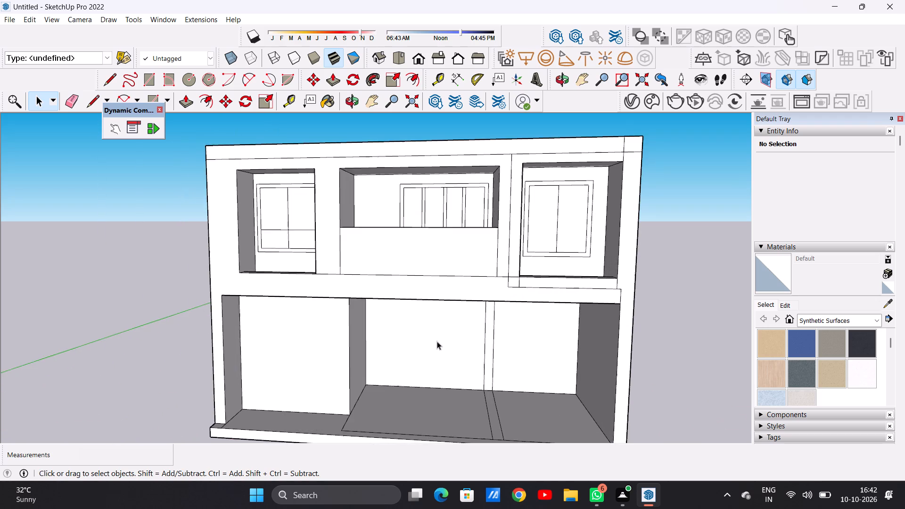
middle_drag(463, 335, 478, 340)
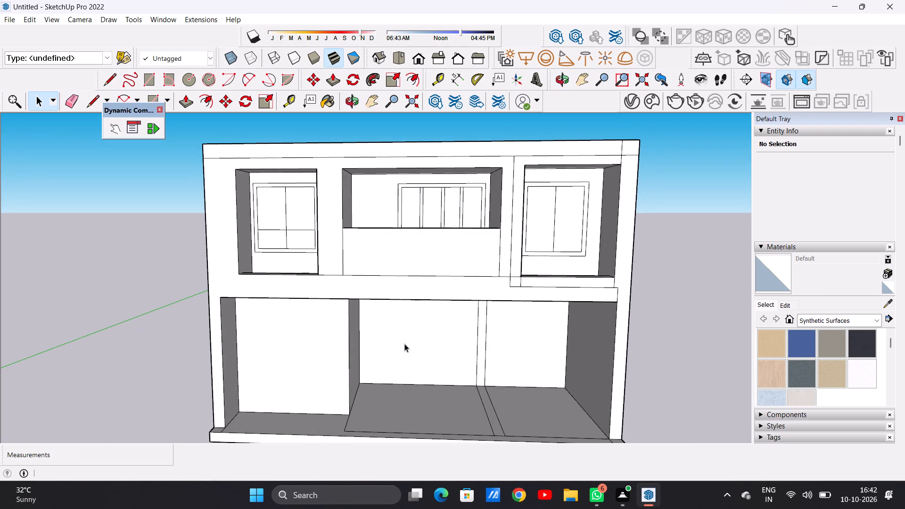
scroll(402, 347, down, 10)
middle_drag(452, 276, 418, 318)
scroll(448, 290, up, 8)
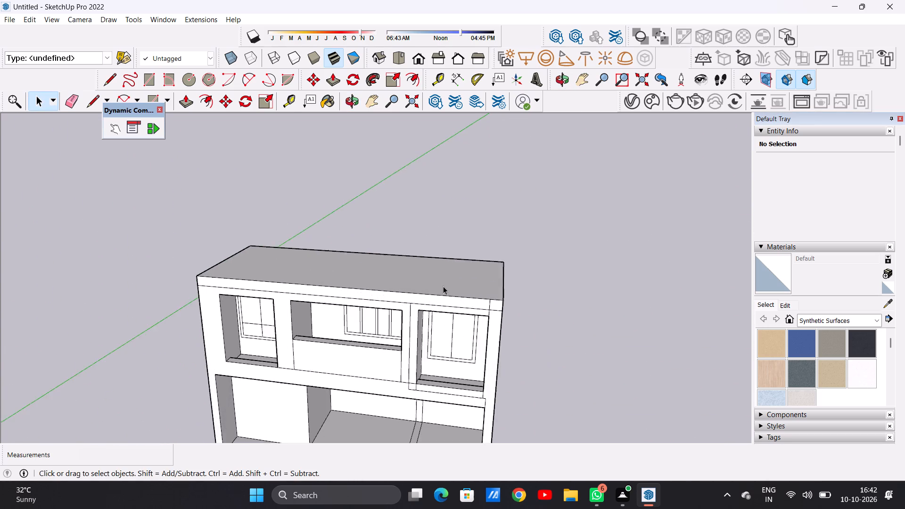
scroll(443, 286, up, 6)
middle_drag(441, 283, 453, 343)
scroll(417, 317, down, 3)
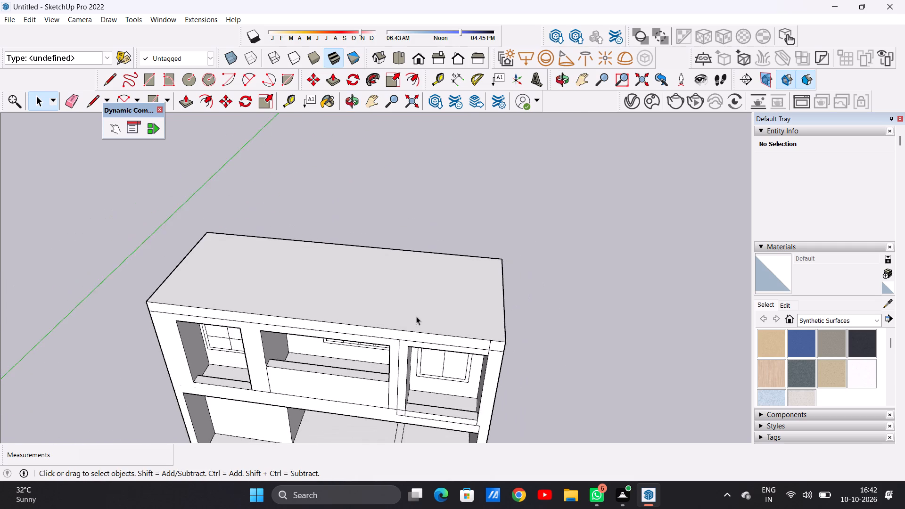
scroll(416, 316, down, 5)
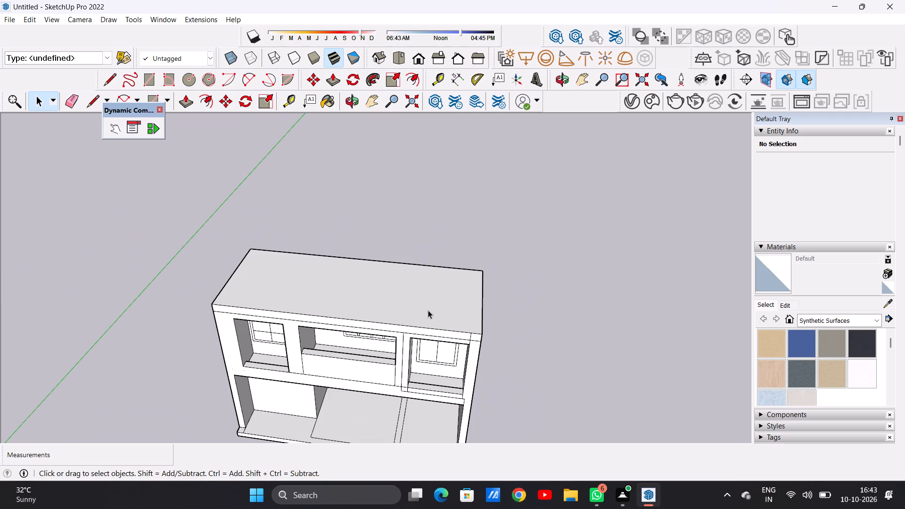
scroll(428, 310, down, 11)
Offset the roof slab's top face outline inward by about 11".
middle_drag(400, 298, 405, 359)
scroll(405, 359, up, 6)
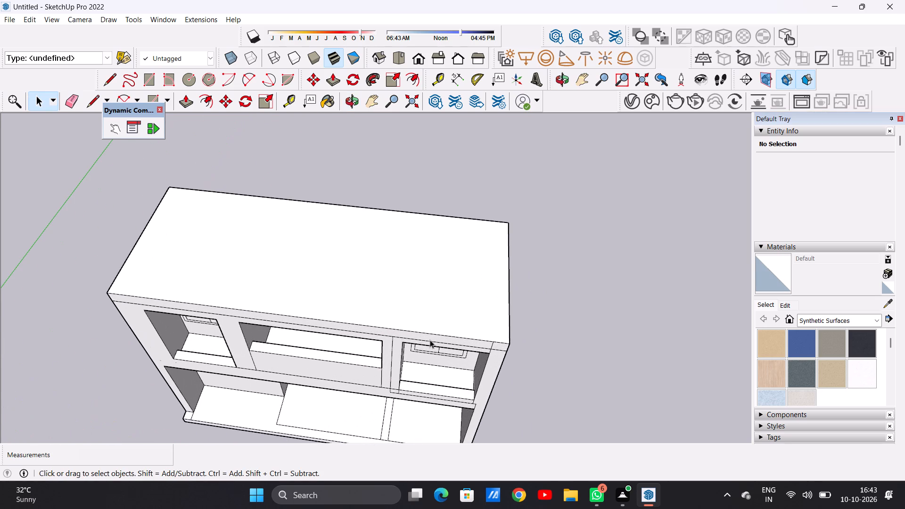
middle_drag(377, 350, 391, 285)
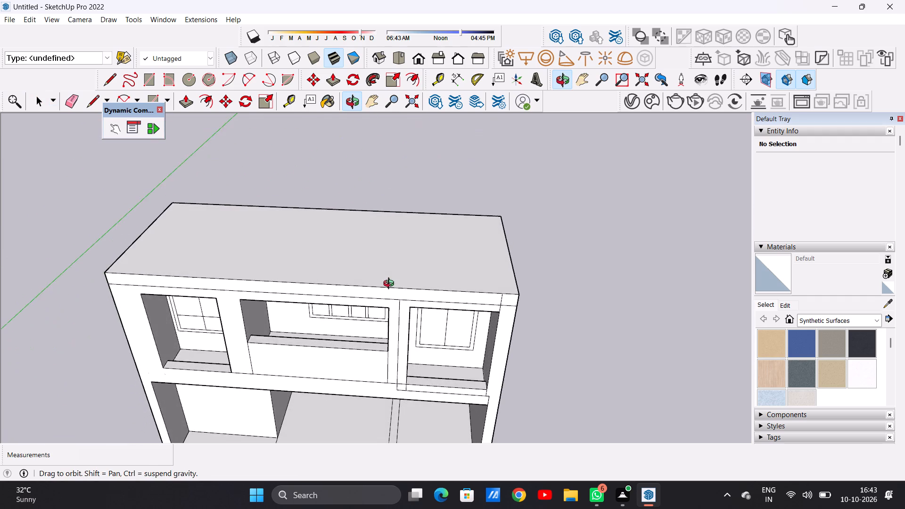
middle_drag(391, 285, 398, 328)
text(OF)
middle_drag(328, 230, 325, 329)
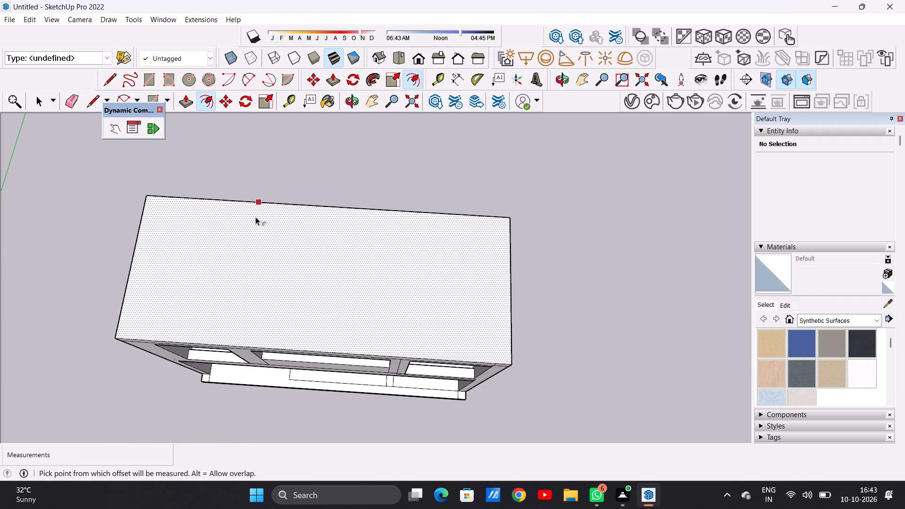
click(234, 205)
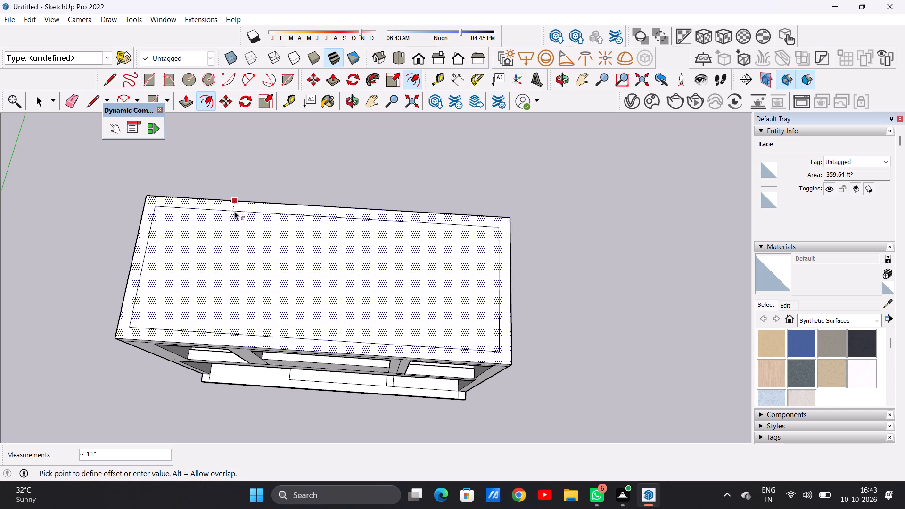
click(234, 211)
key(space)
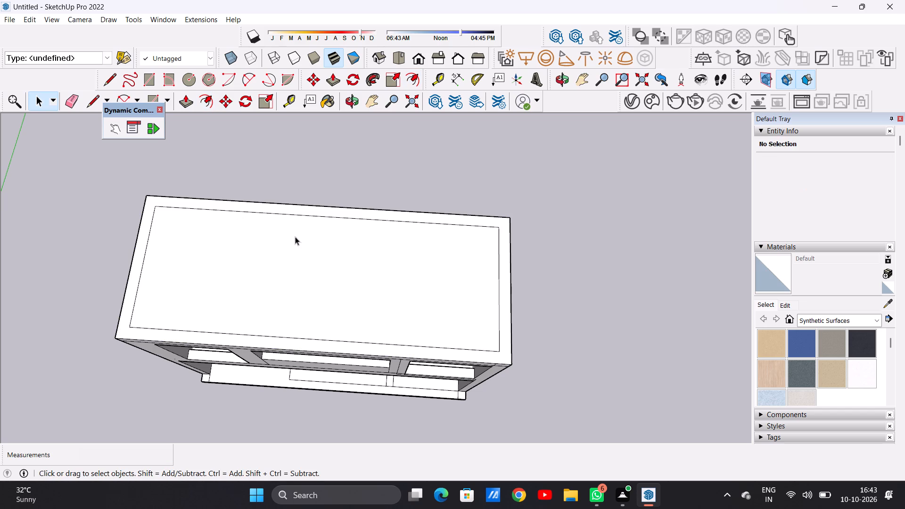
Examine the roof slab's inset outline and the two-storey front elevation from the front and from above.
scroll(306, 242, down, 8)
middle_drag(319, 256, 326, 130)
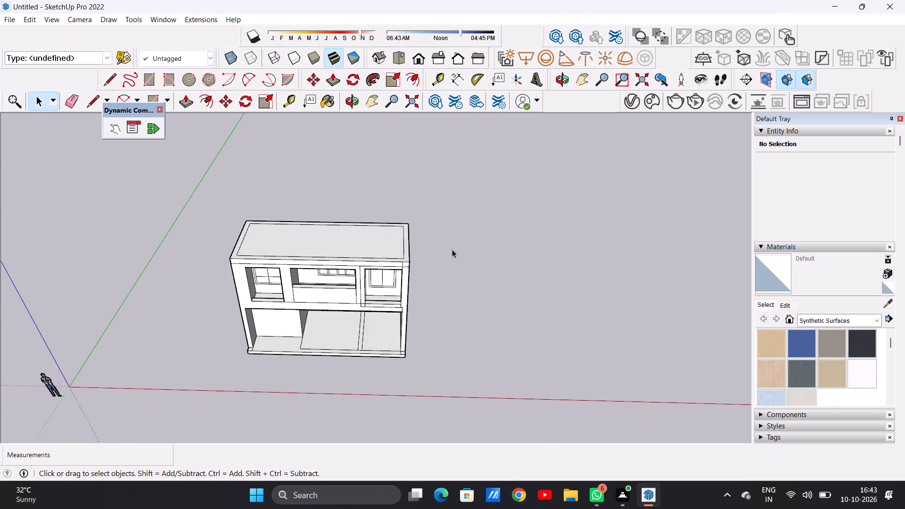
scroll(454, 253, up, 12)
scroll(353, 279, down, 15)
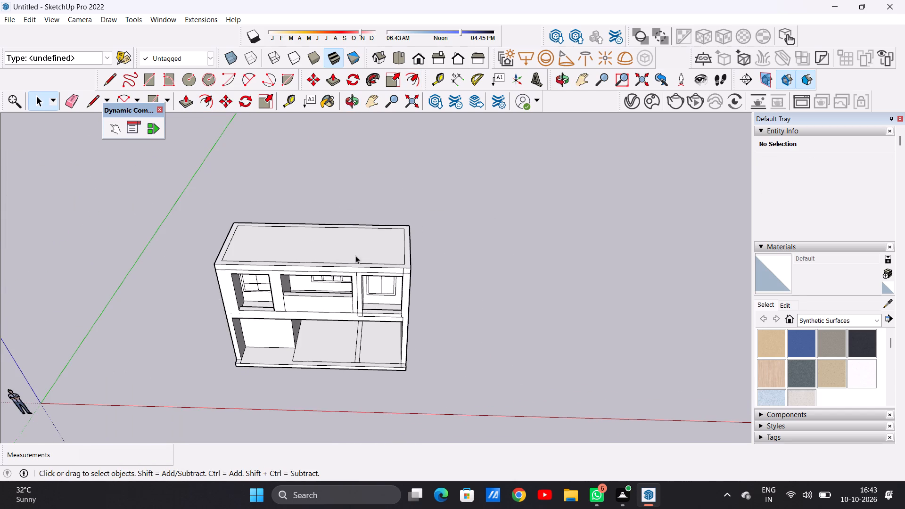
scroll(231, 257, down, 1)
scroll(231, 257, up, 5)
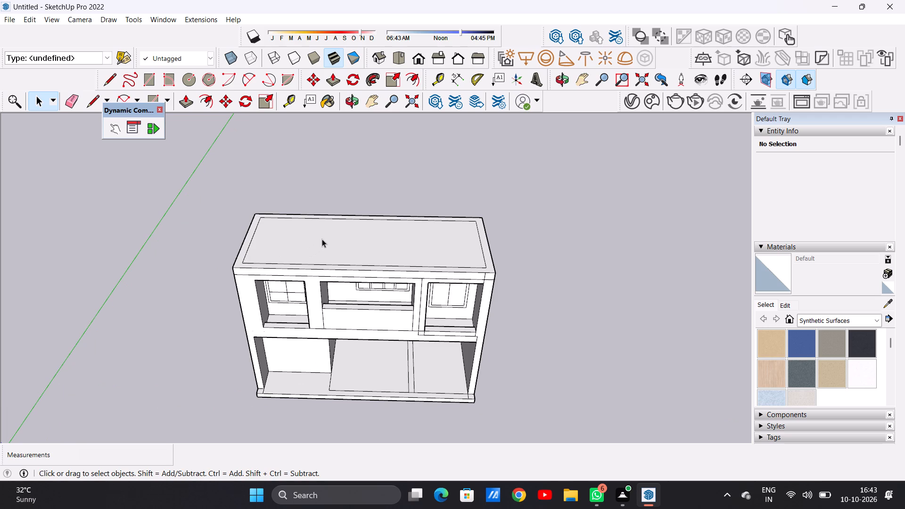
middle_drag(320, 243, 312, 320)
scroll(321, 276, up, 2)
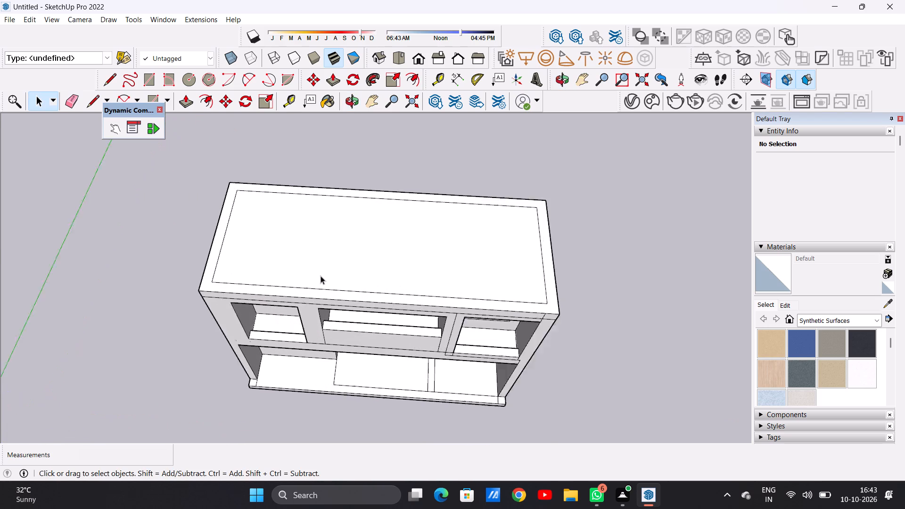
scroll(321, 276, up, 4)
Draw a line about 11' 13/16" across the roof top from the front edge at the left partition's left side to the rear inset line.
key(l)
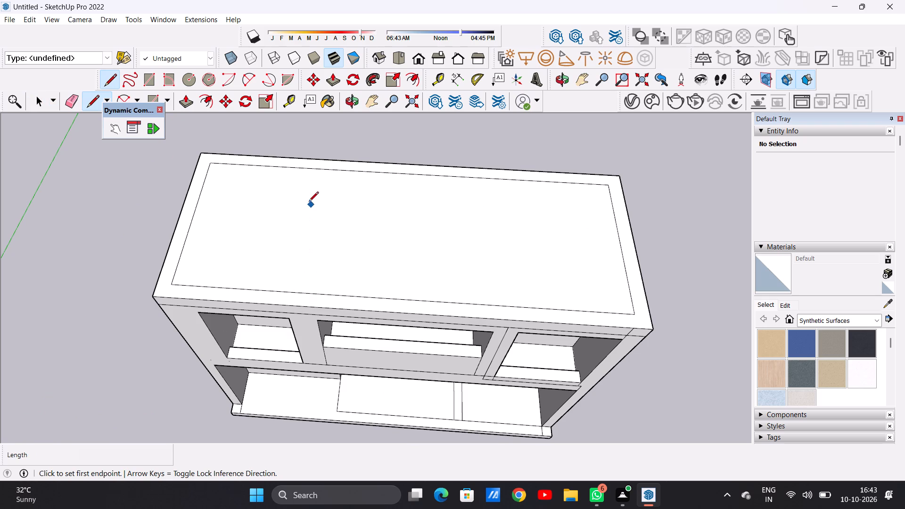
middle_drag(319, 300, 320, 179)
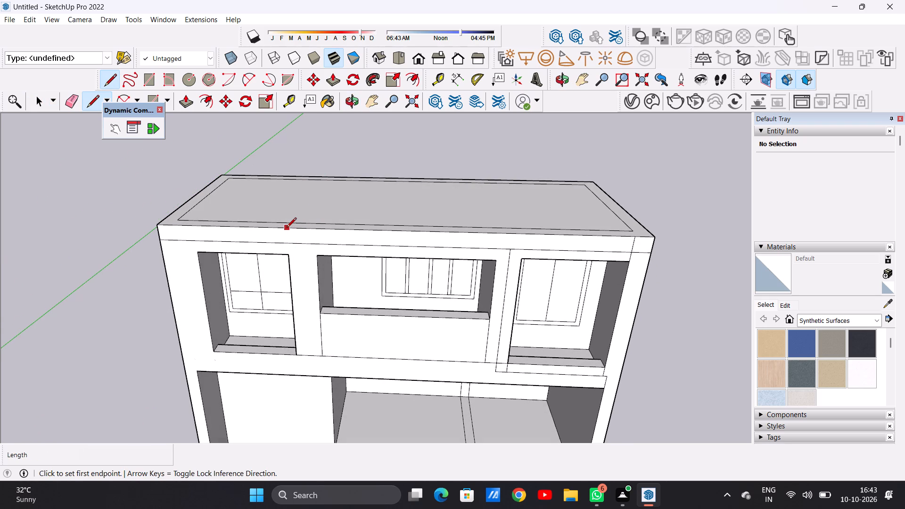
click(287, 228)
middle_drag(294, 218, 295, 228)
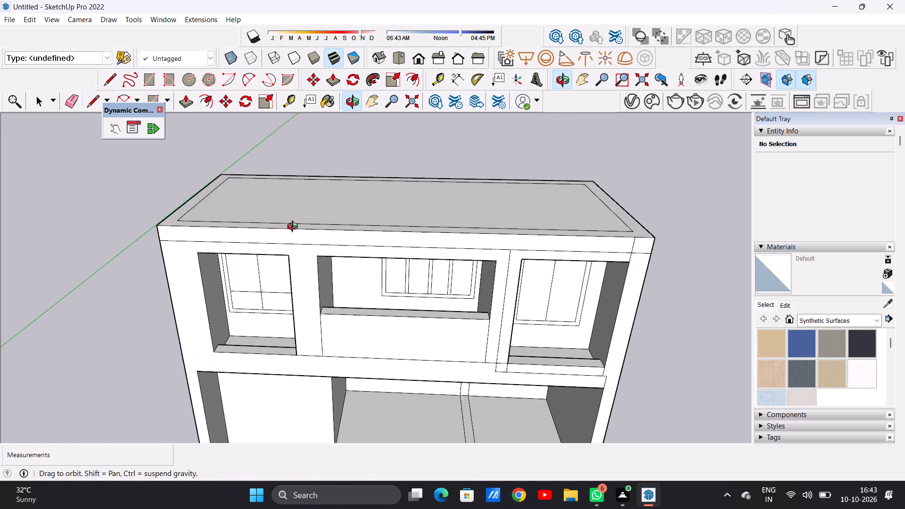
middle_drag(295, 228, 269, 324)
scroll(283, 262, up, 7)
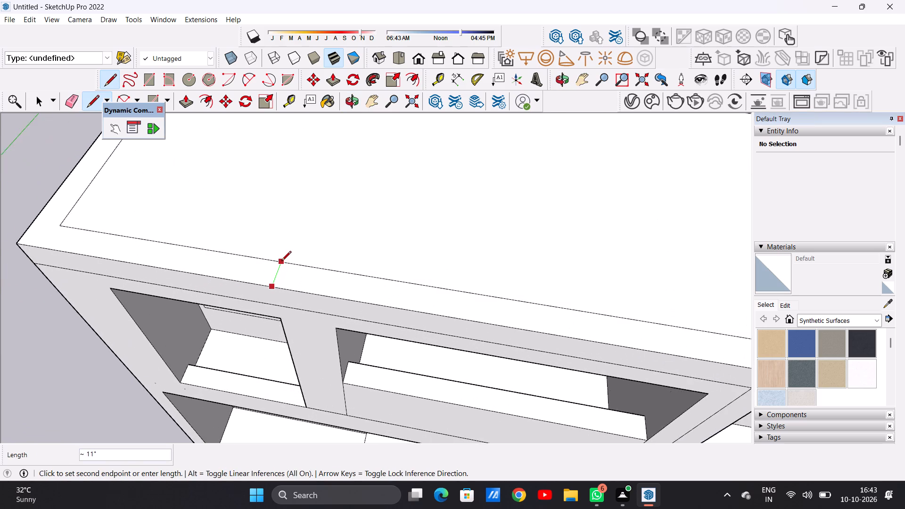
scroll(281, 262, up, 3)
scroll(285, 258, down, 16)
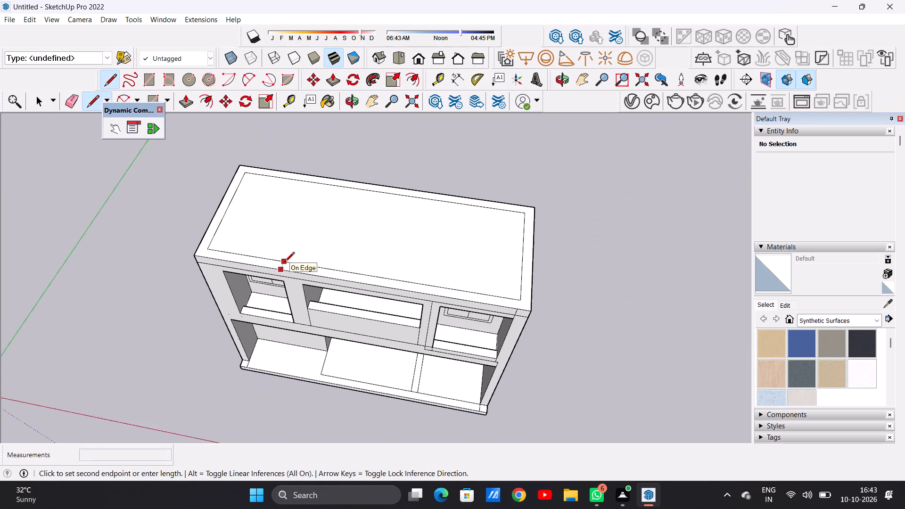
scroll(314, 184, up, 5)
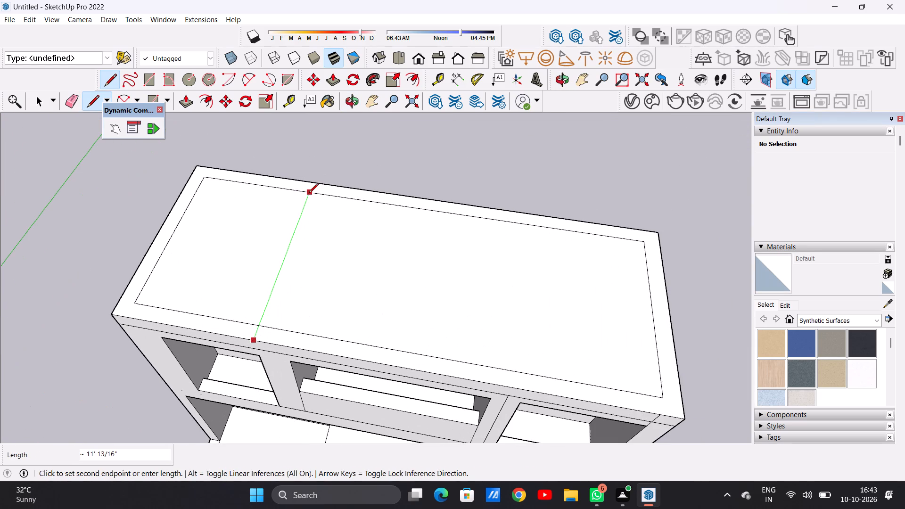
click(309, 194)
Draw a line about 11' 13/16" from the roof's front edge above the right partition's vertical seam to the rear inset line.
scroll(314, 247, down, 7)
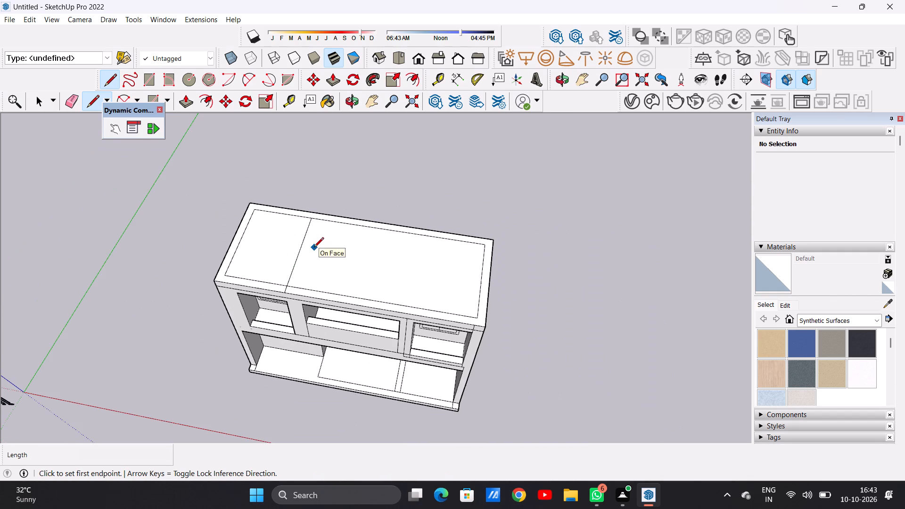
middle_drag(400, 337, 401, 261)
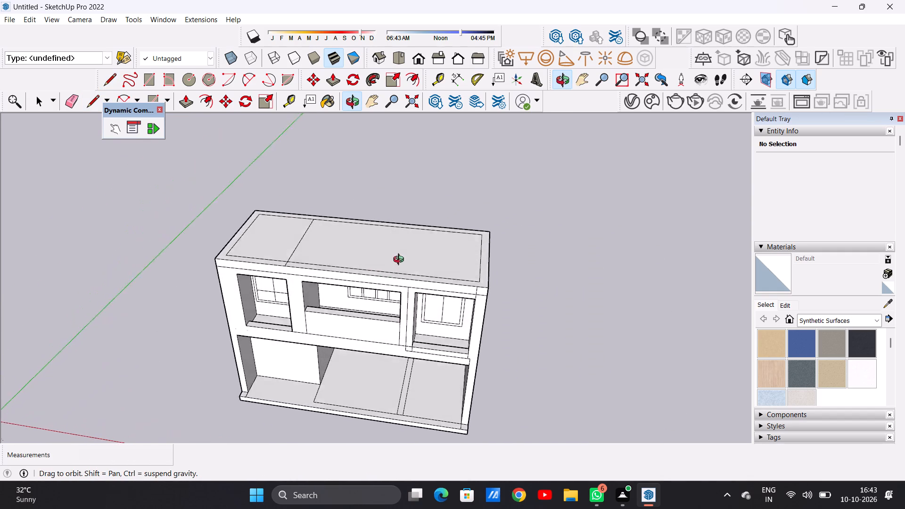
middle_drag(401, 261, 403, 241)
scroll(412, 288, up, 10)
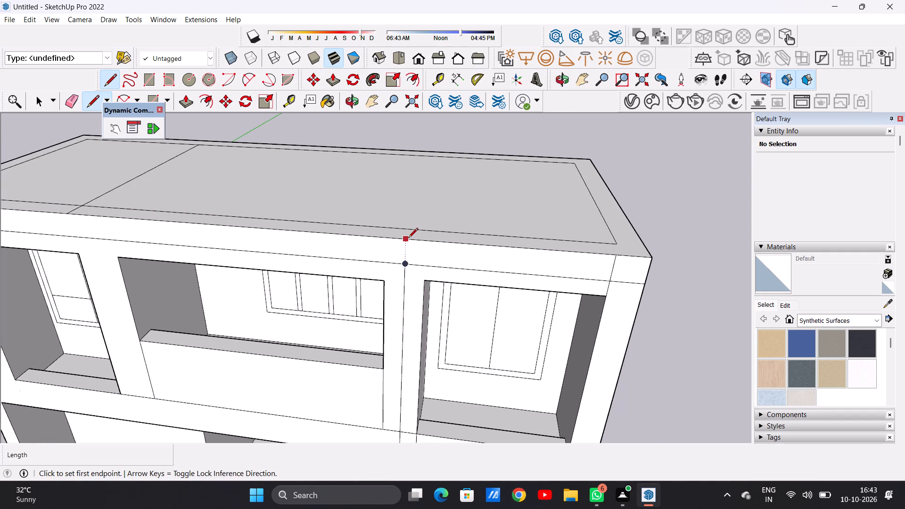
middle_drag(408, 238, 403, 307)
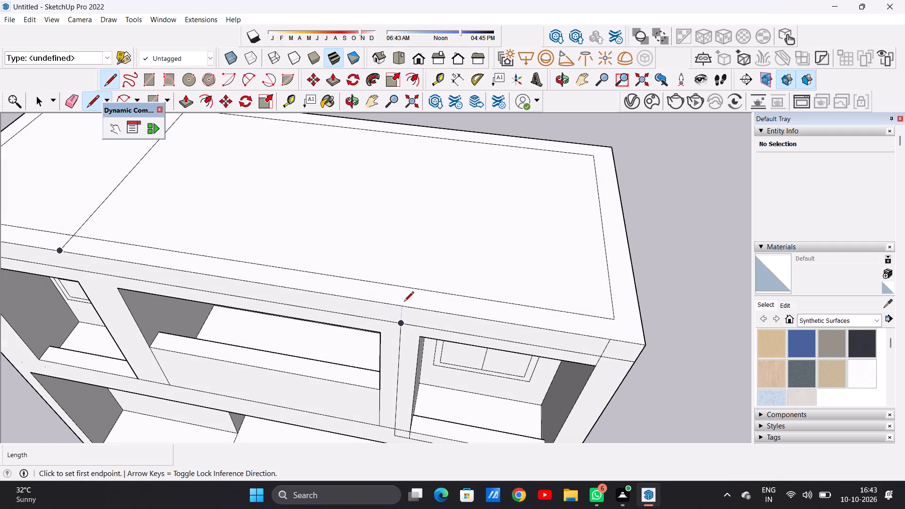
click(403, 305)
scroll(420, 265, down, 5)
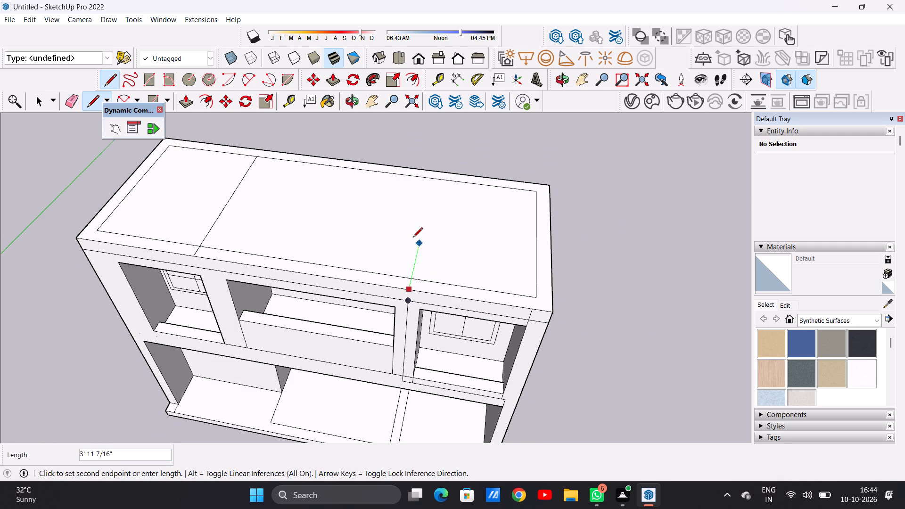
click(434, 179)
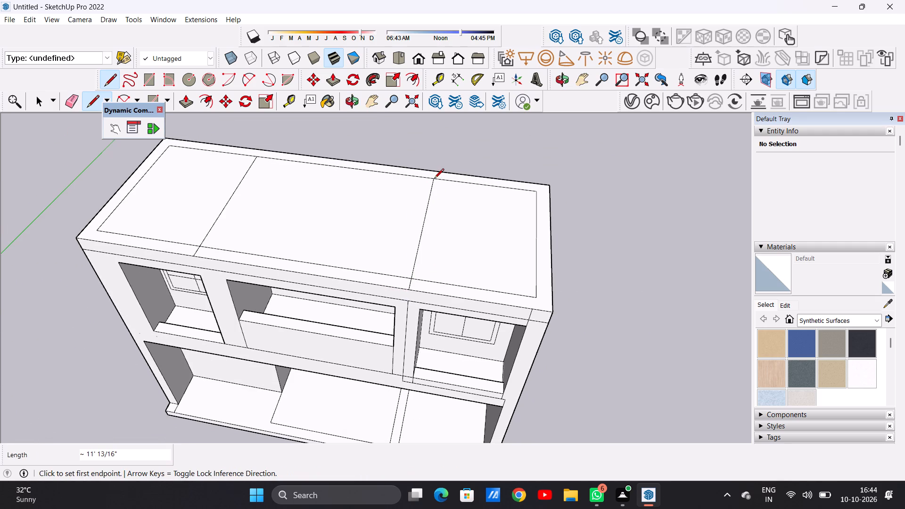
key(space)
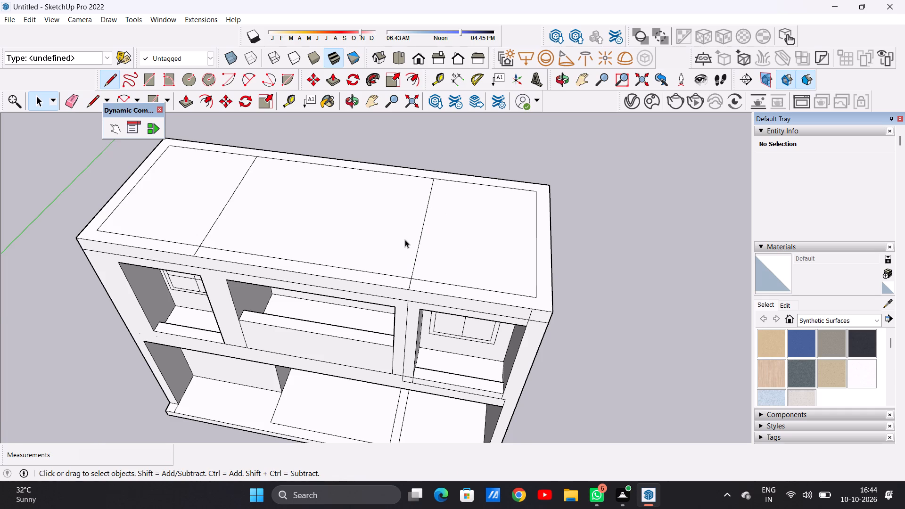
Draw a second line about 10' 2" between the front and rear inset lines, marking the left partition's right side on the roof.
scroll(412, 241, down, 10)
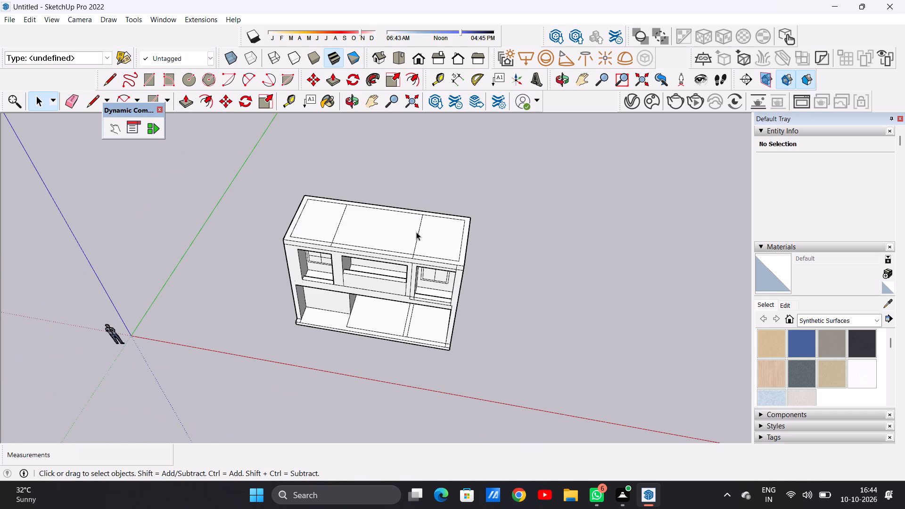
scroll(450, 225, down, 2)
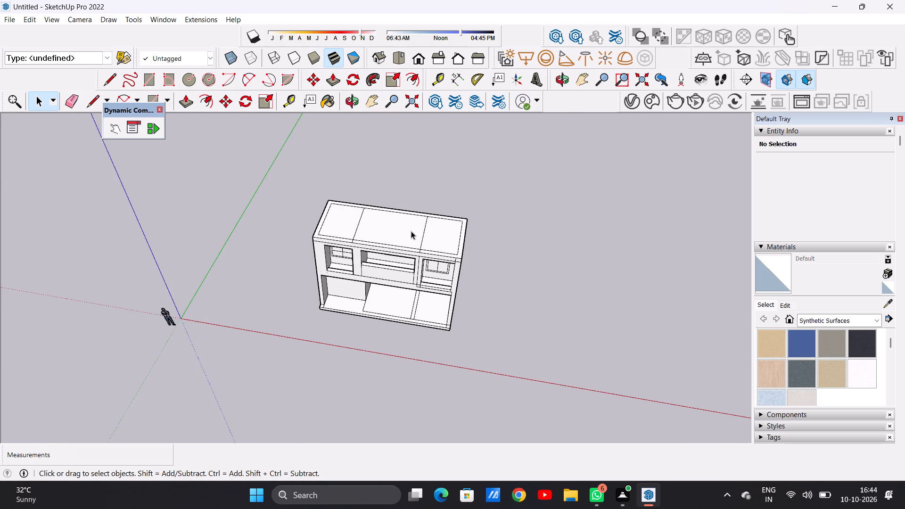
scroll(407, 230, up, 7)
middle_drag(362, 238, 331, 214)
middle_drag(307, 226, 307, 227)
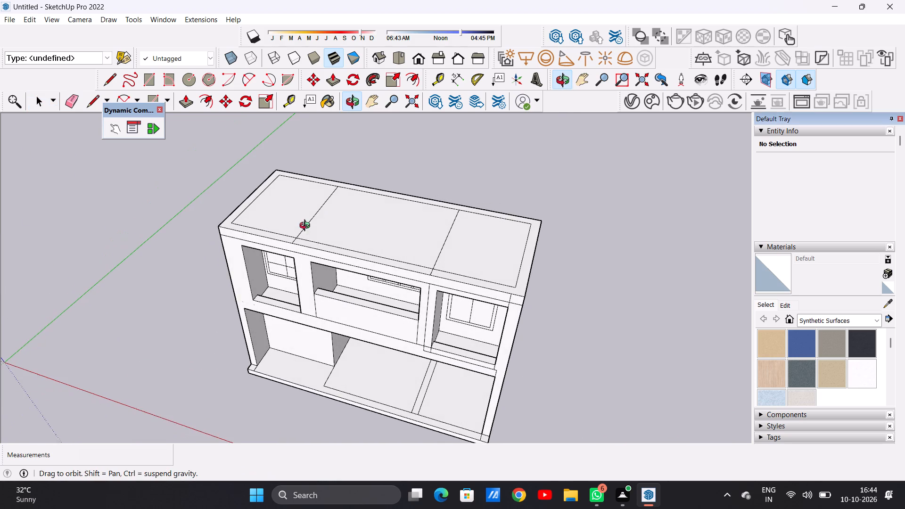
middle_drag(307, 227, 318, 340)
scroll(308, 292, up, 4)
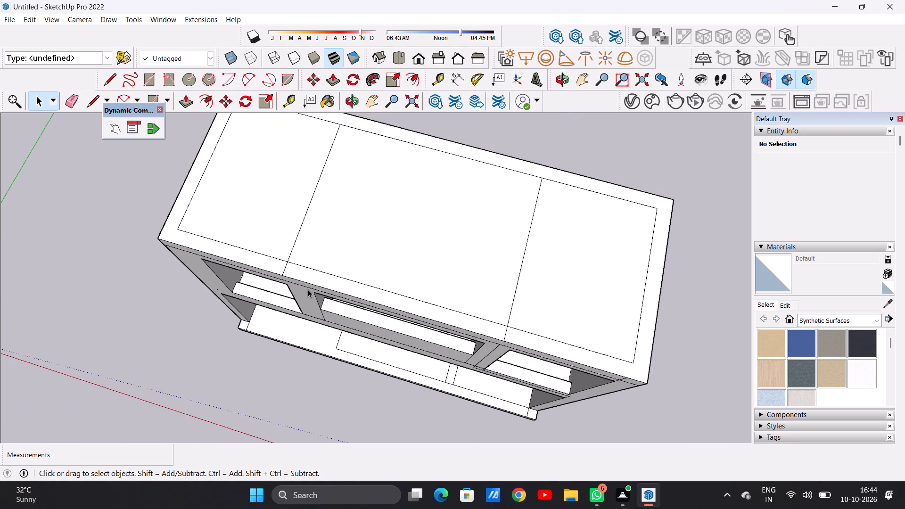
key(l)
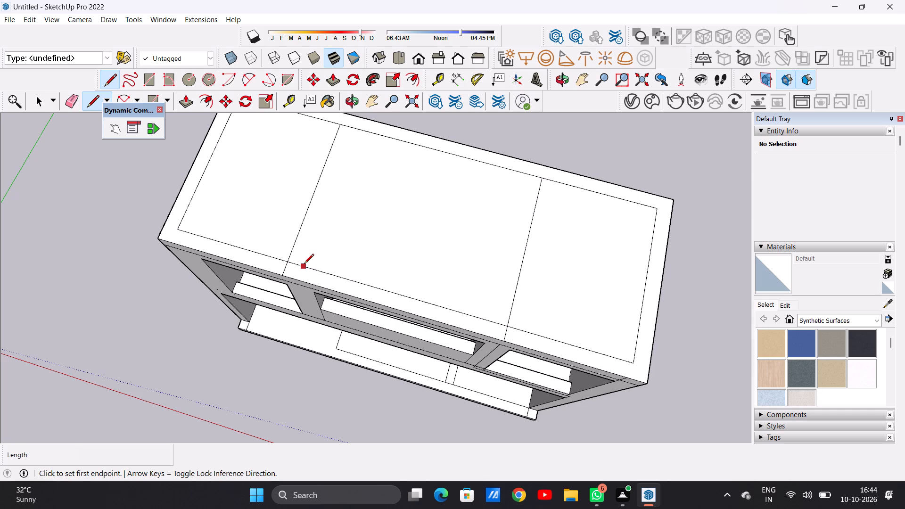
click(304, 264)
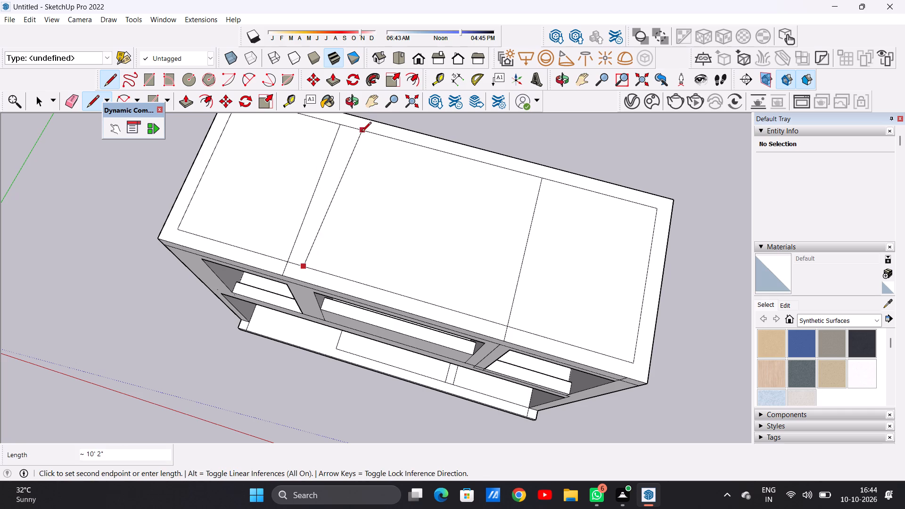
click(354, 130)
Draw a line about 11' 13/16" from the roof's front edge at the right partition's left side to the rear inset line.
scroll(359, 236, down, 9)
middle_drag(341, 260, 356, 222)
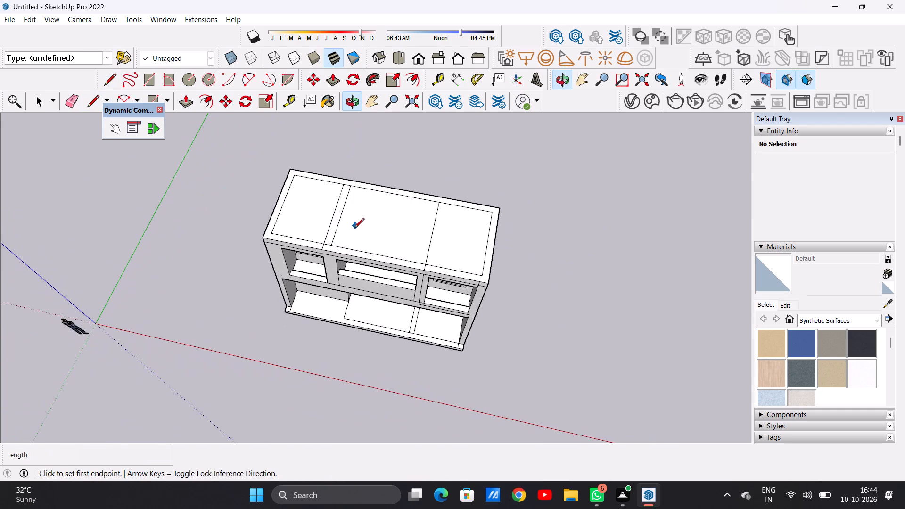
middle_click(351, 241)
scroll(431, 257, up, 7)
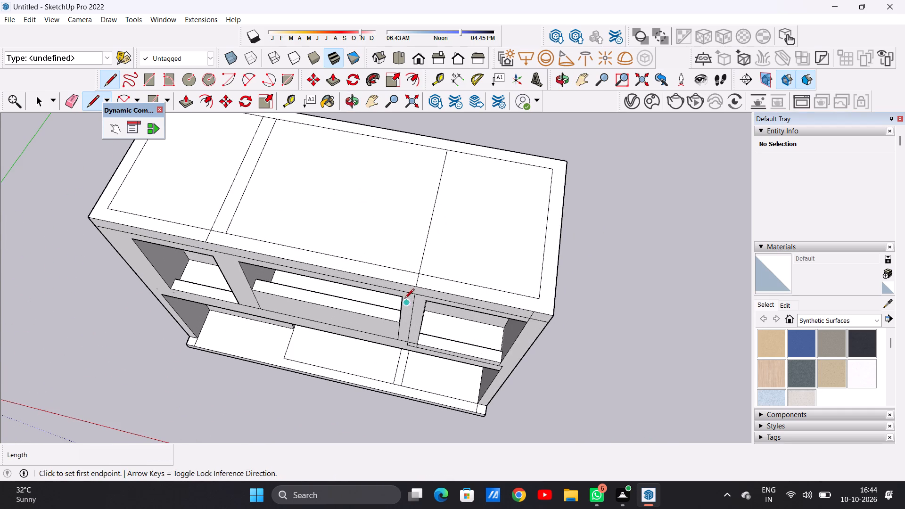
click(404, 284)
click(437, 151)
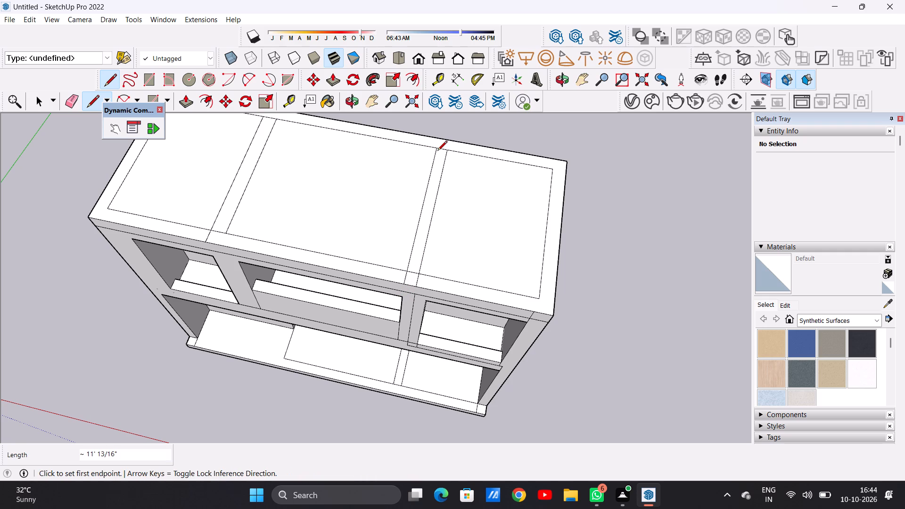
key(space)
Examine the divided roof top and its alignment with the front partitions from the front and from above.
scroll(421, 233, down, 6)
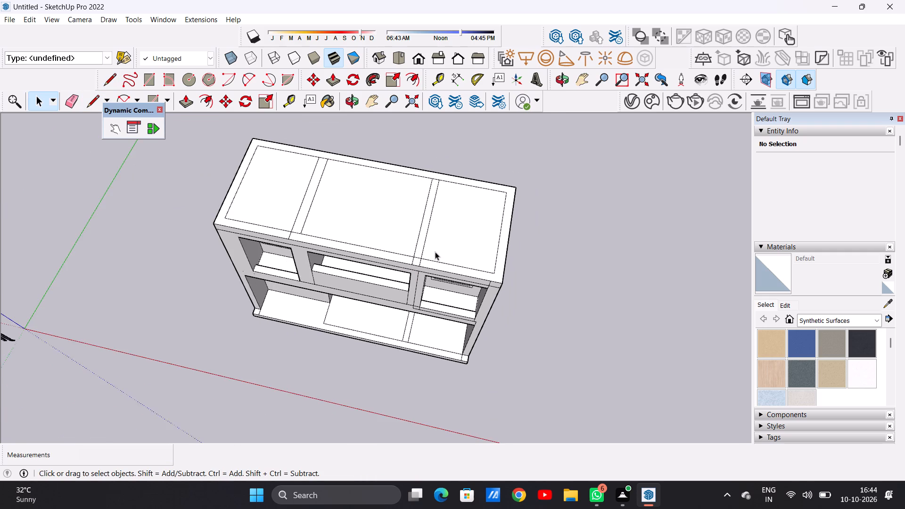
middle_drag(432, 271, 439, 163)
middle_drag(418, 280, 432, 213)
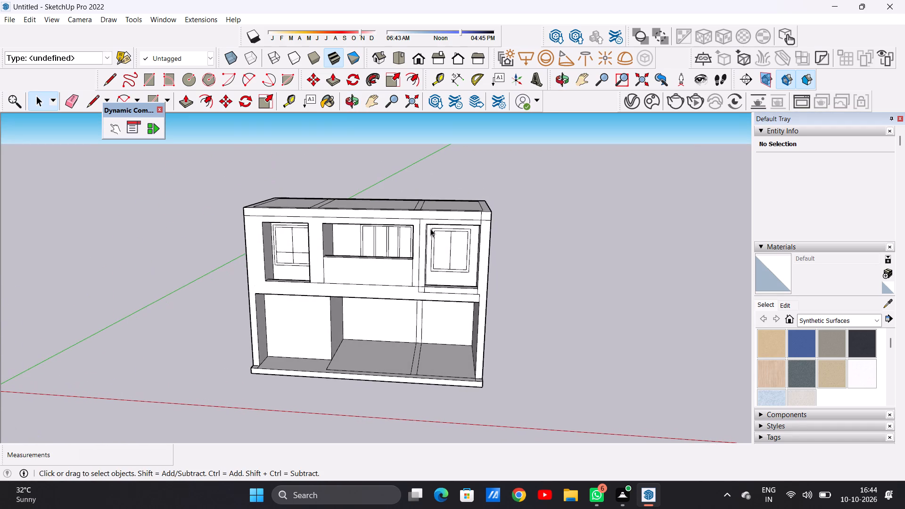
scroll(403, 286, down, 9)
scroll(390, 228, up, 8)
middle_drag(378, 259, 380, 301)
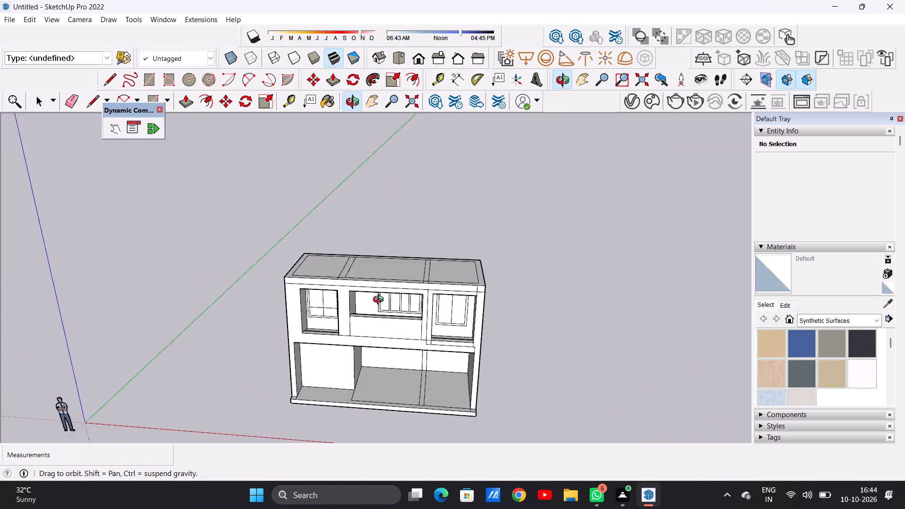
middle_drag(380, 301, 368, 371)
middle_drag(419, 287, 420, 340)
Draw a short line from the inset outline's front right corner straight across the border to the roof's right edge.
scroll(420, 340, up, 1)
scroll(481, 312, up, 2)
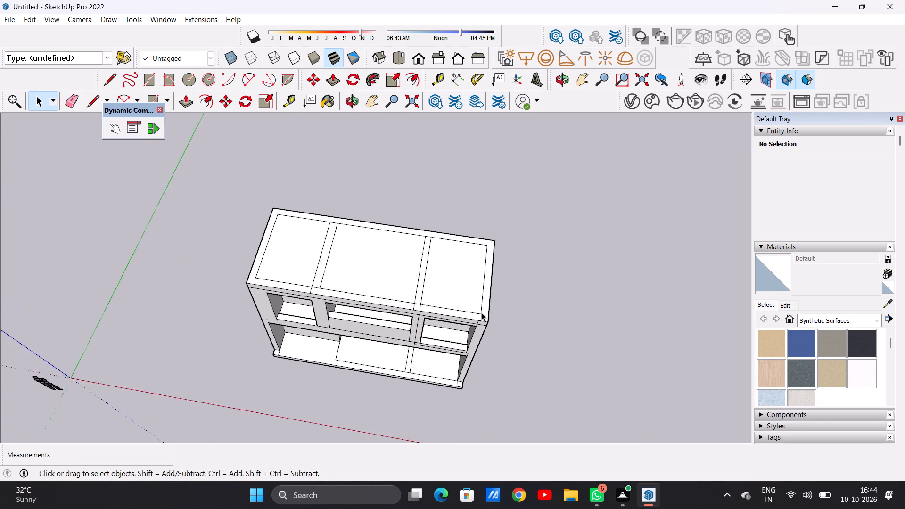
scroll(481, 312, up, 9)
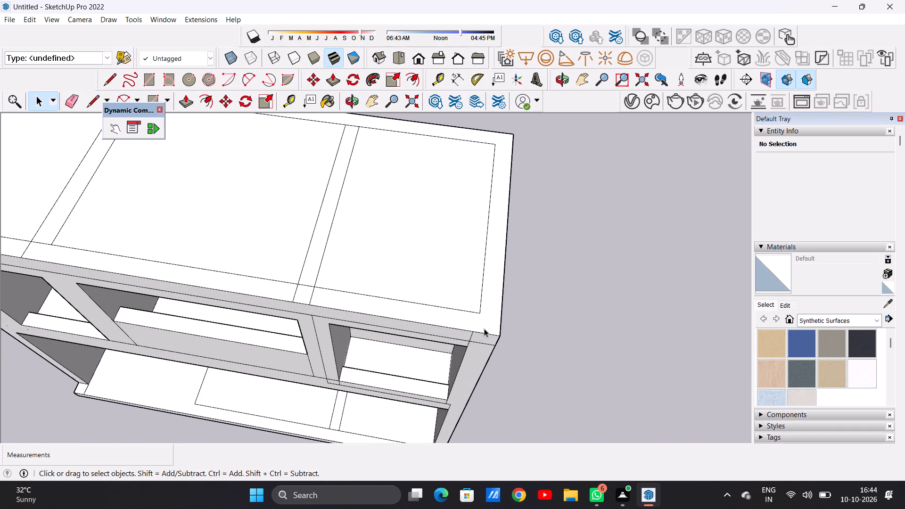
key(l)
scroll(498, 312, up, 5)
click(468, 314)
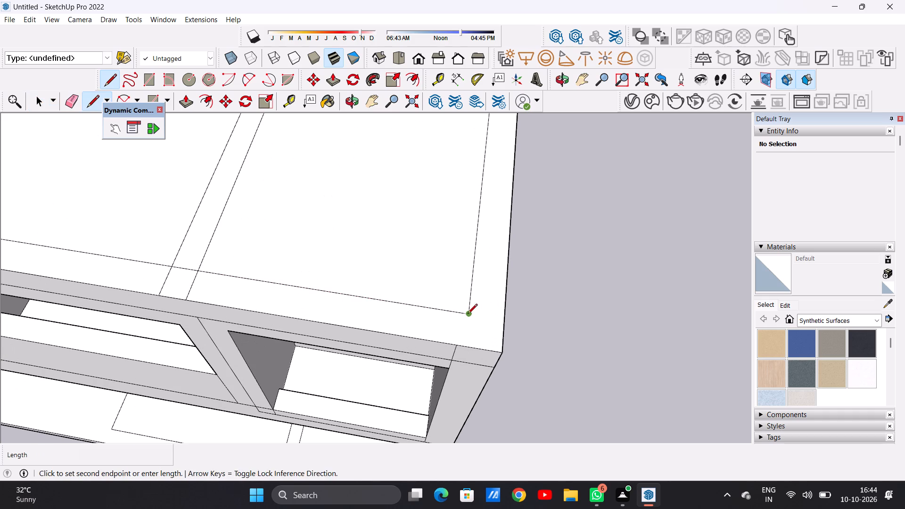
click(503, 320)
Draw a line about 11" long from the inset outline's front left corner across the border to the roof's left edge.
scroll(459, 316, down, 5)
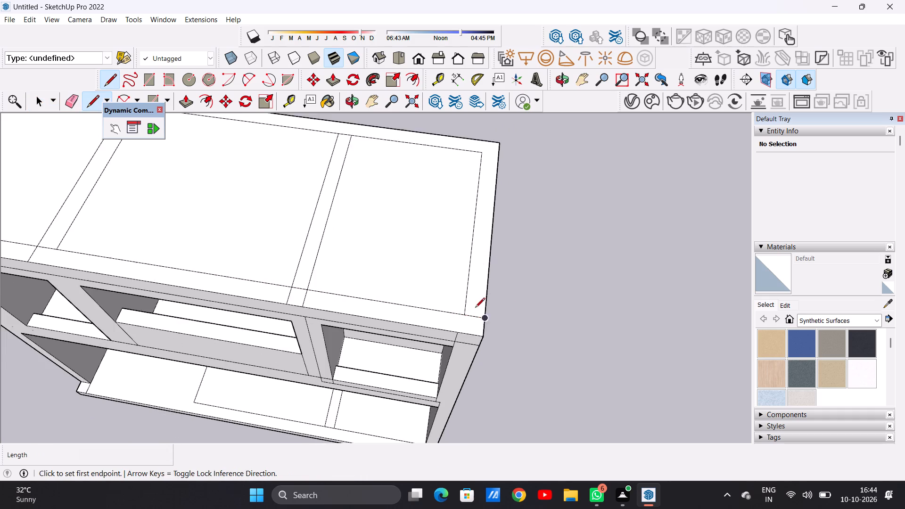
scroll(475, 308, down, 11)
scroll(247, 279, up, 19)
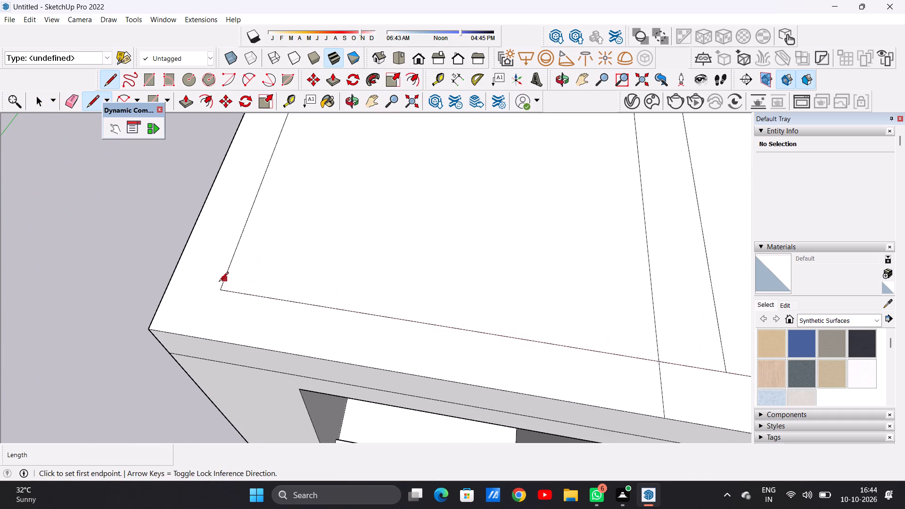
click(225, 290)
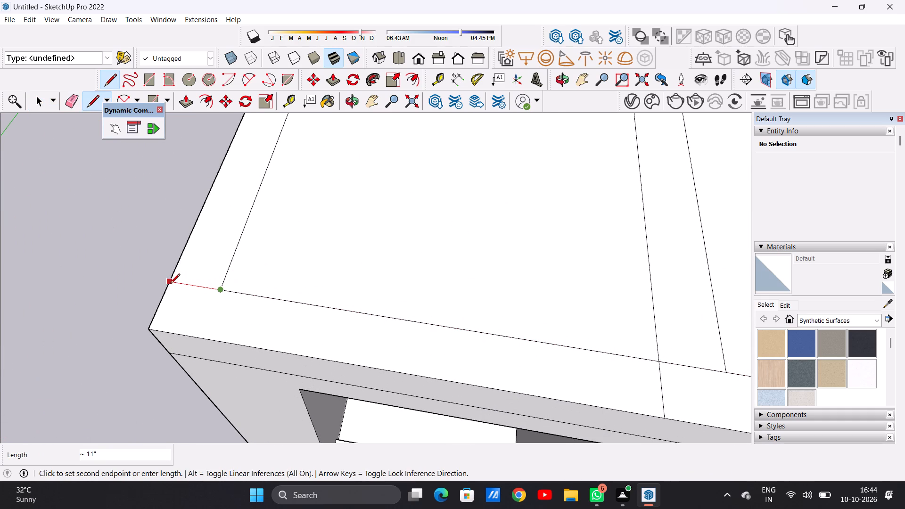
click(169, 282)
key(space)
Push/Pull the U-shaped border along the roof's left, rear and right edges up 10' to form the next storey's outer walls.
scroll(214, 290, up, 5)
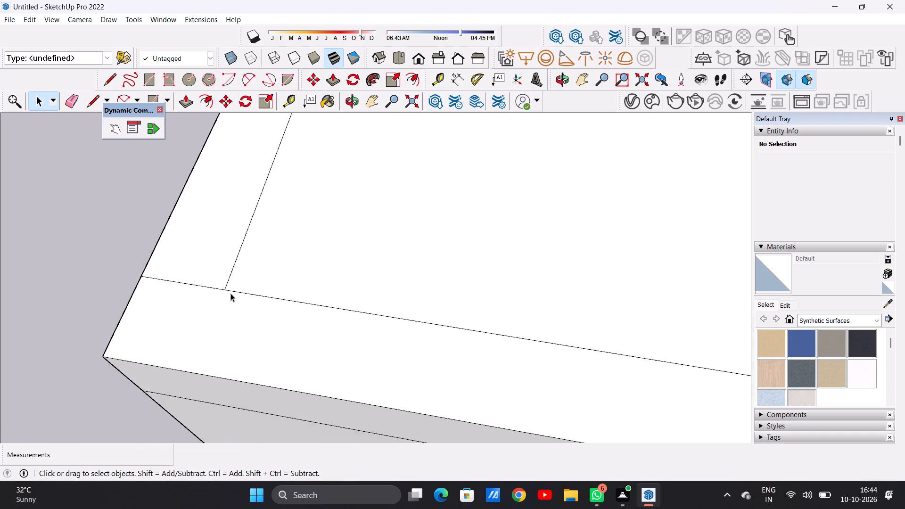
scroll(230, 293, up, 20)
scroll(230, 293, up, 8)
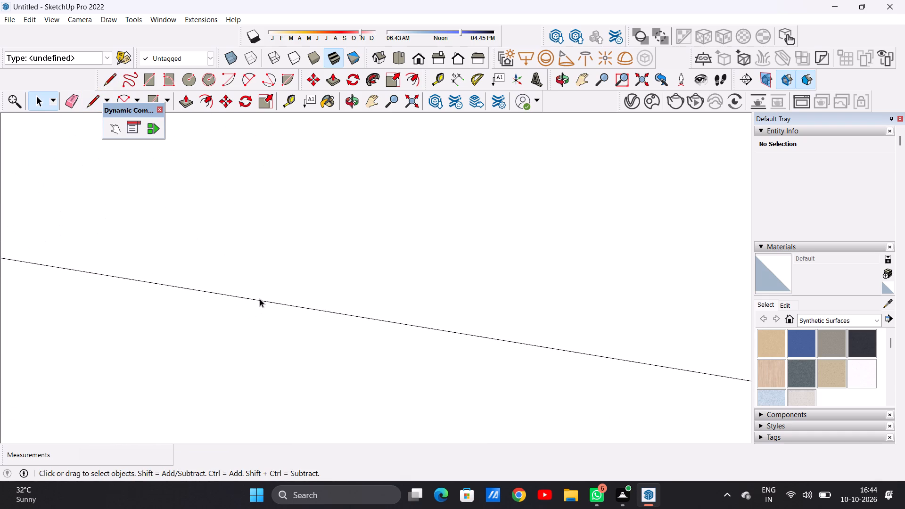
scroll(260, 307, down, 20)
scroll(260, 307, down, 3)
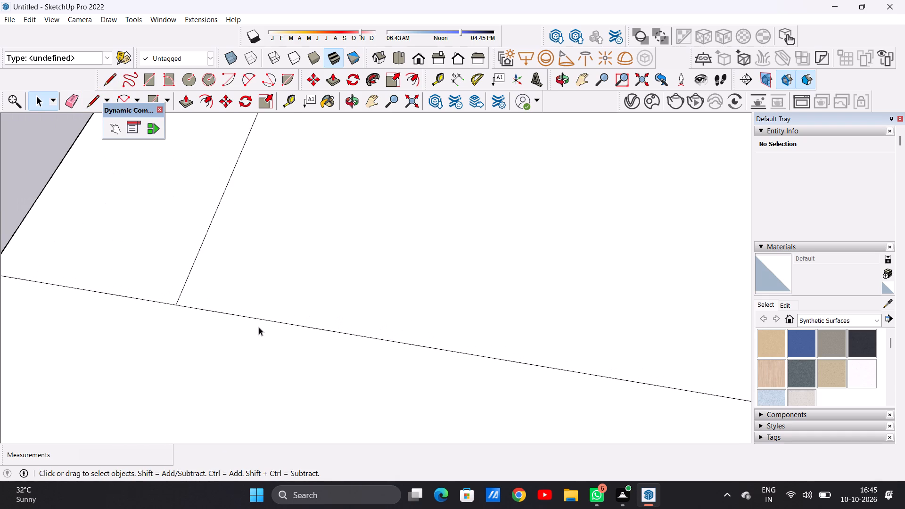
scroll(259, 327, down, 16)
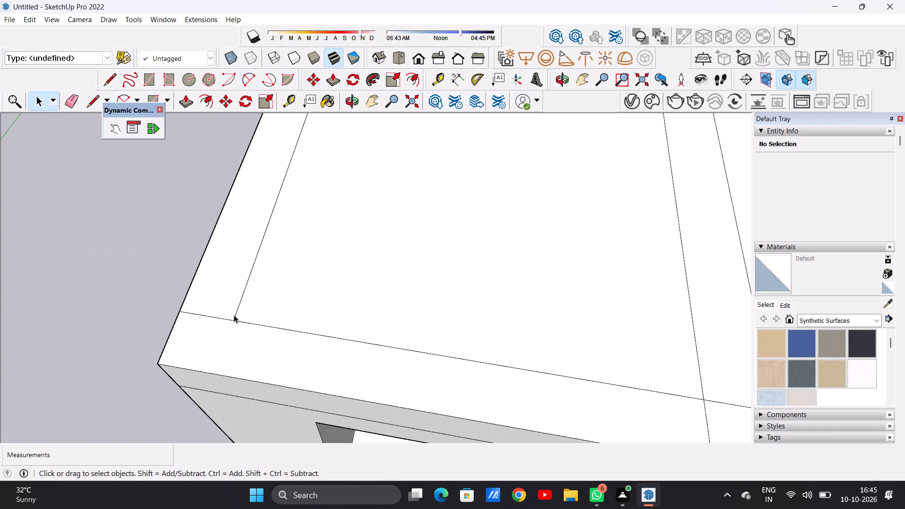
scroll(234, 315, down, 20)
middle_drag(355, 339, 360, 265)
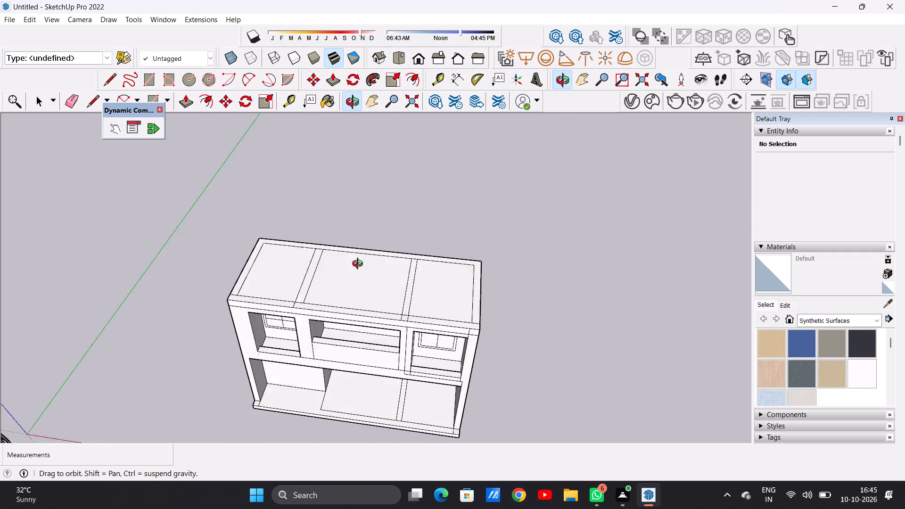
middle_drag(360, 265, 339, 299)
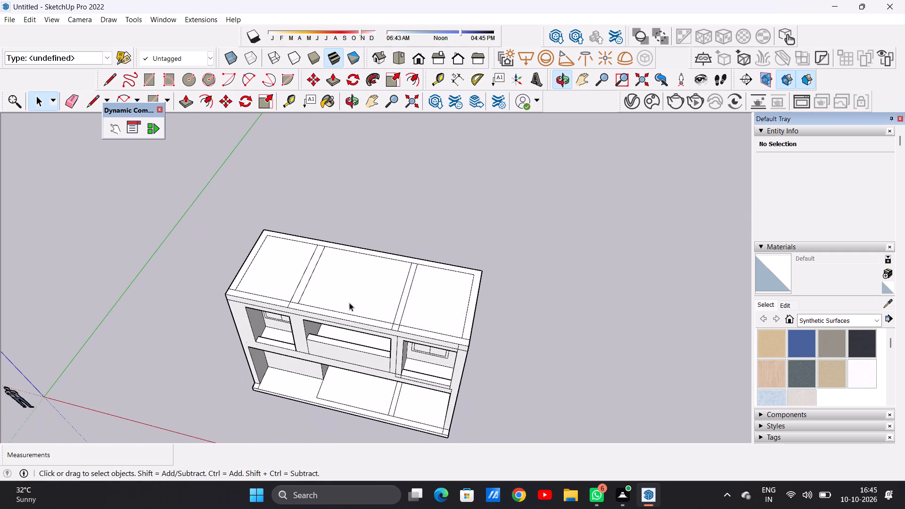
scroll(503, 310, up, 6)
scroll(439, 317, down, 6)
scroll(445, 317, up, 7)
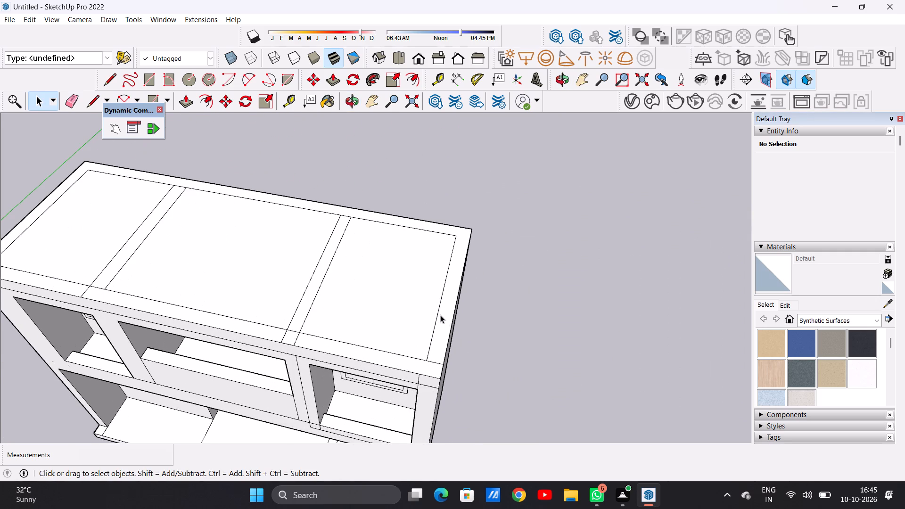
key(p)
click(442, 312)
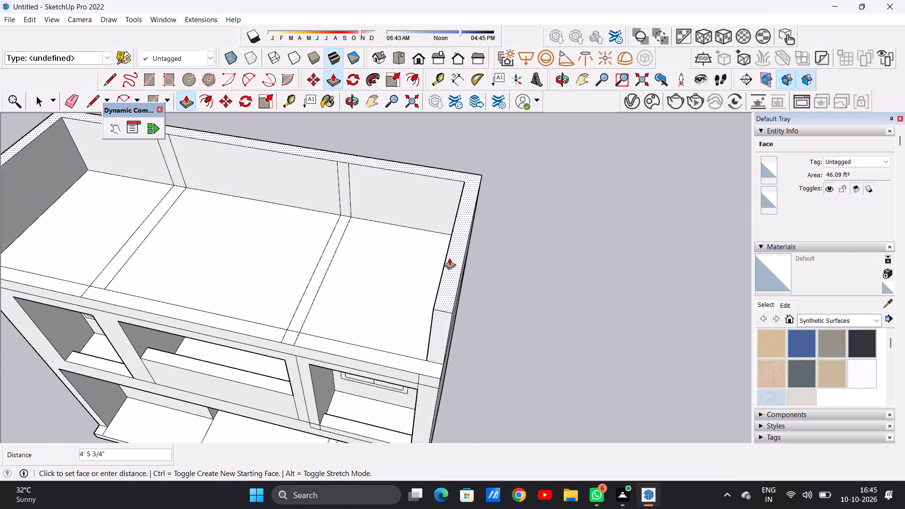
scroll(452, 264, down, 10)
middle_drag(450, 264, 474, 181)
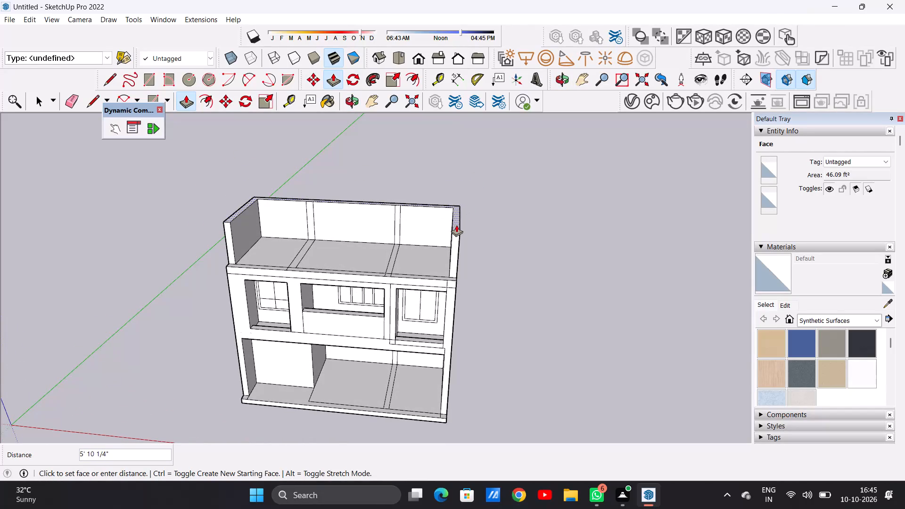
text(10)
key(apostrophe)
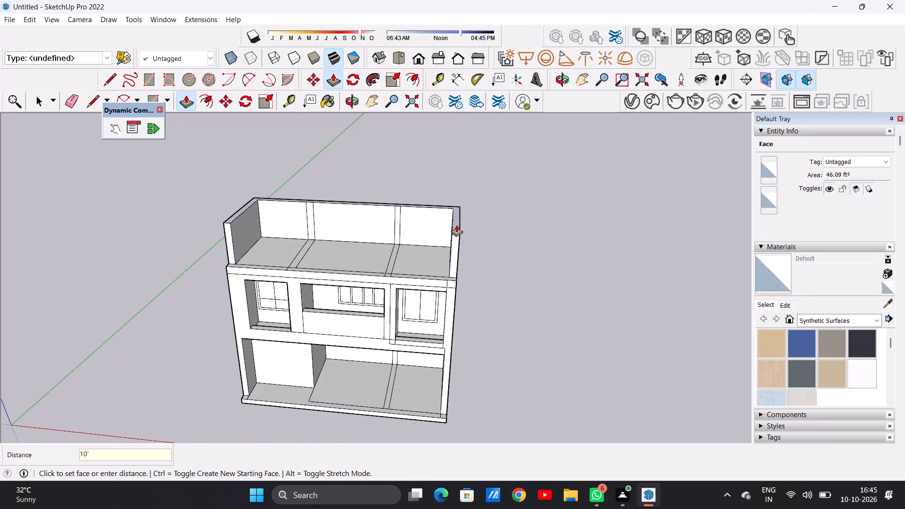
key(Return)
key(space)
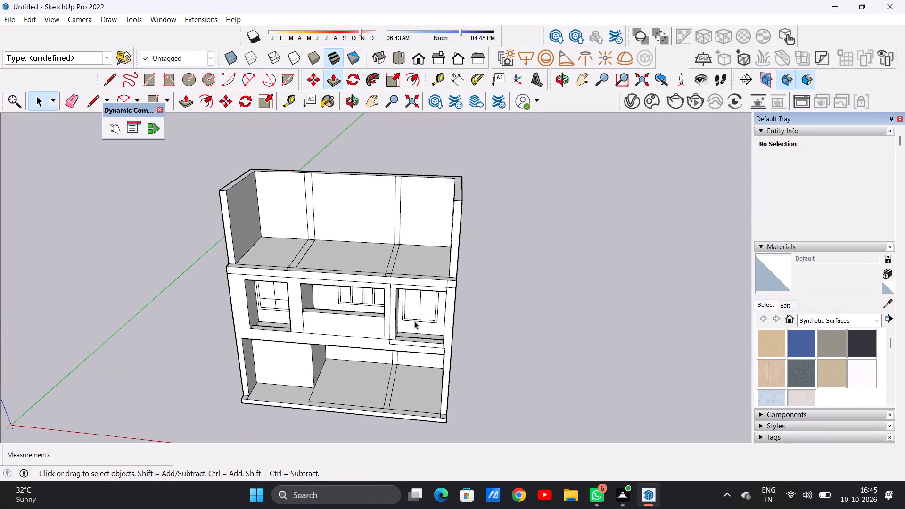
Push/Pull the left partition strip on the roof up 10', level with the top of the outer walls.
middle_drag(415, 326, 423, 255)
scroll(386, 319, down, 11)
scroll(381, 307, up, 7)
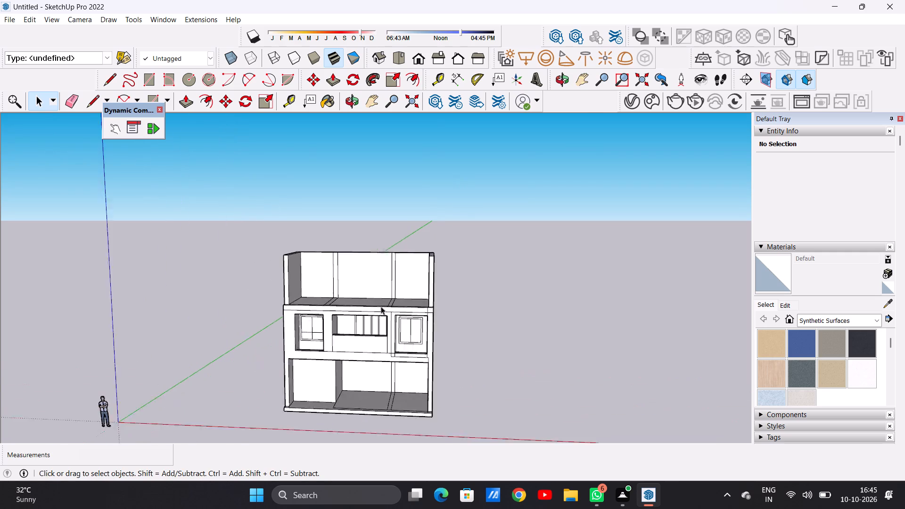
scroll(381, 306, up, 1)
middle_drag(374, 280, 327, 410)
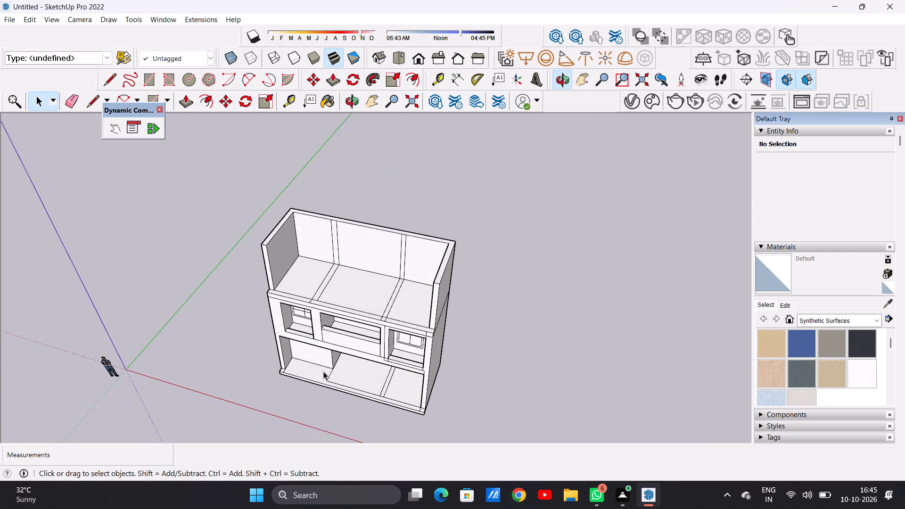
scroll(322, 282, up, 8)
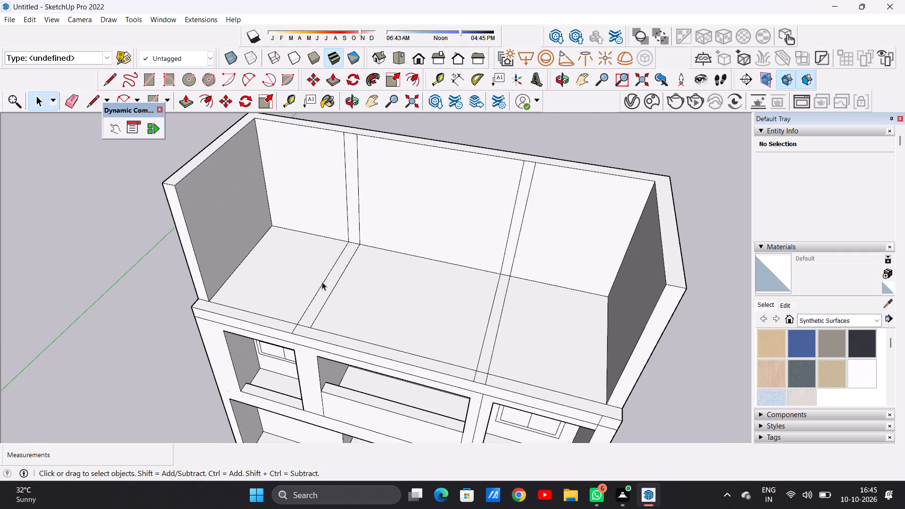
key(p)
scroll(327, 267, up, 5)
click(336, 274)
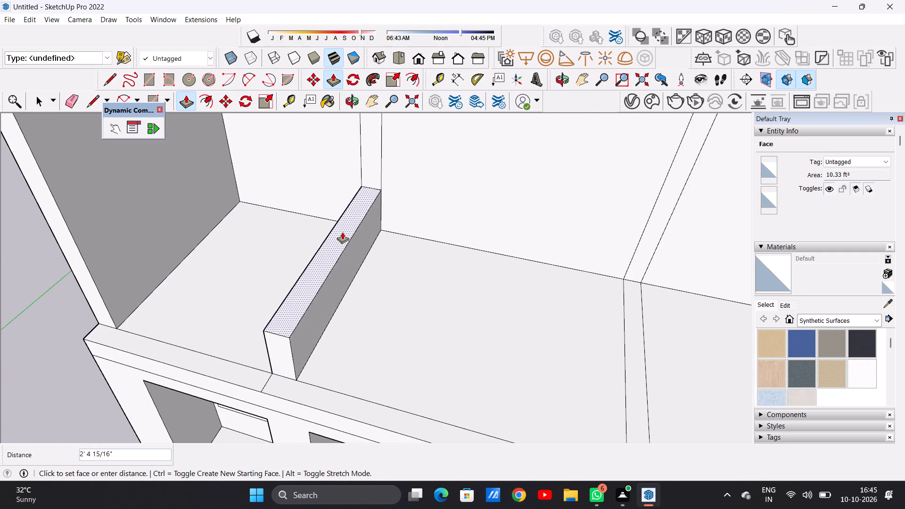
scroll(340, 245, down, 15)
scroll(357, 197, up, 5)
scroll(351, 196, down, 1)
scroll(350, 196, up, 4)
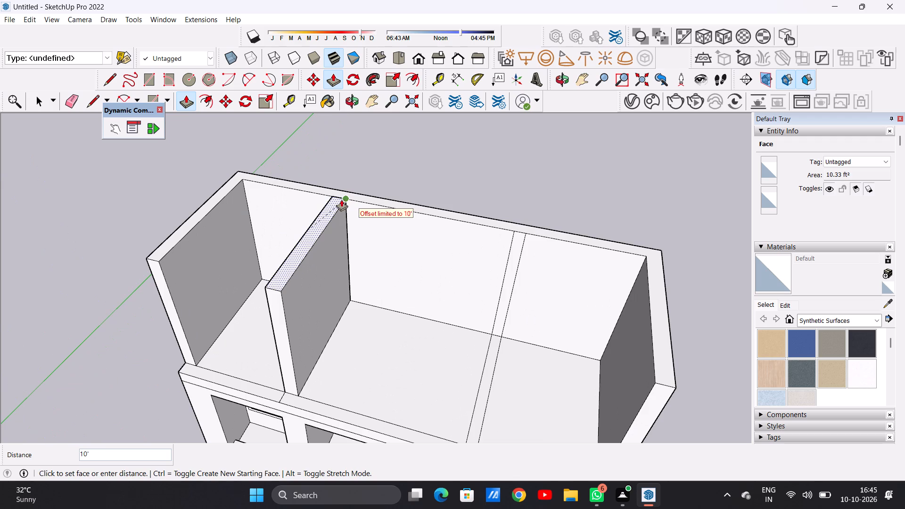
click(348, 194)
Push/Pull the right partition strip on the roof up 10', level with the top of the outer walls.
scroll(345, 201, down, 5)
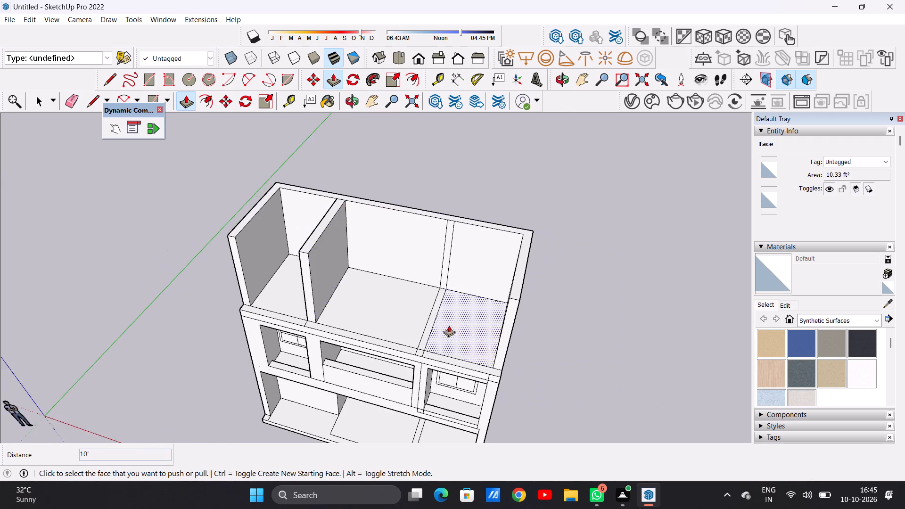
scroll(445, 320, up, 12)
click(428, 302)
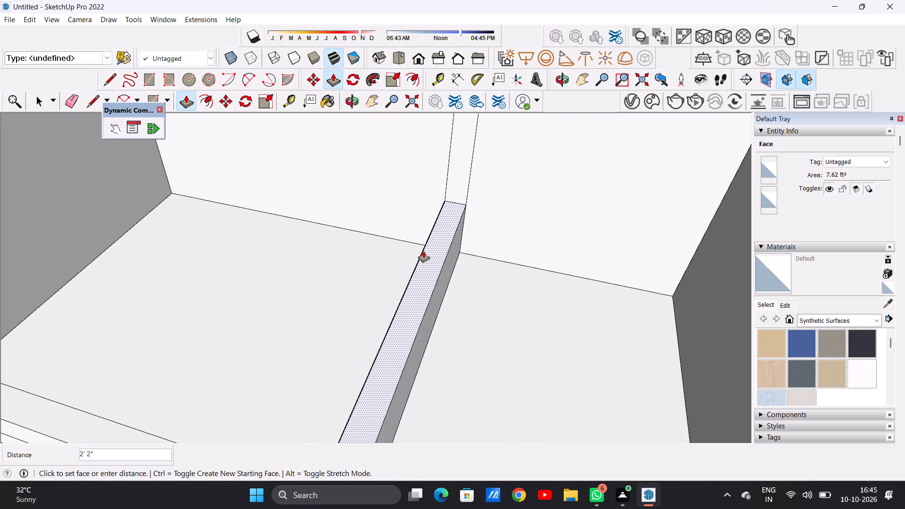
scroll(423, 252, down, 7)
scroll(417, 264, up, 1)
scroll(417, 264, down, 7)
scroll(434, 184, up, 6)
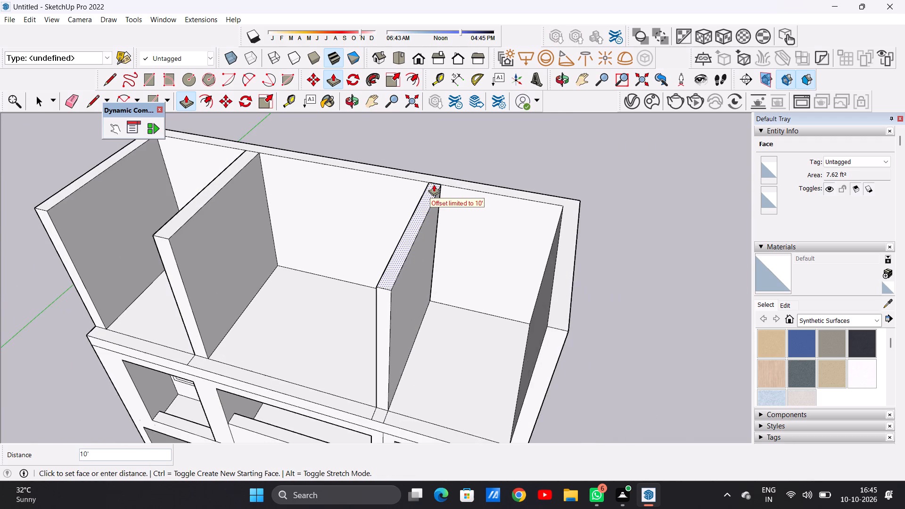
scroll(434, 184, up, 6)
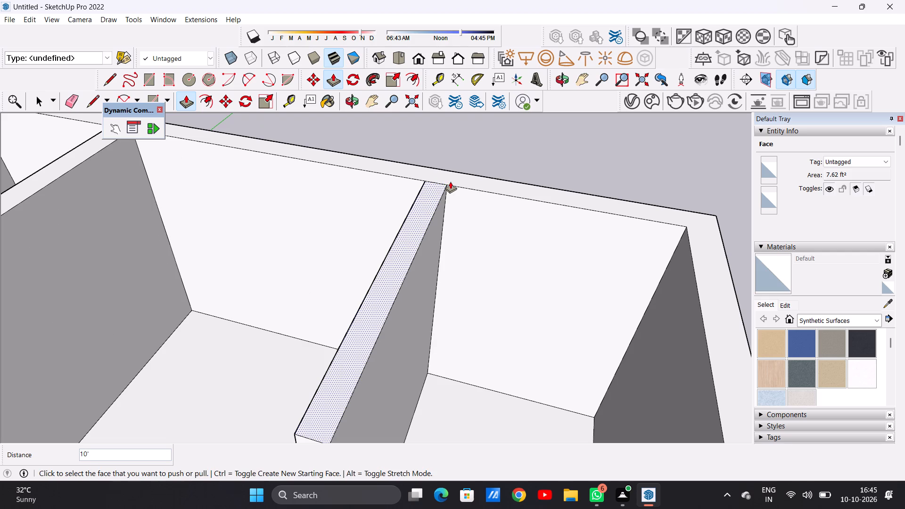
click(450, 181)
key(space)
Examine the front elevation, comparing the new upper walls and partitions with the second-storey openings and windows below.
scroll(418, 247, down, 4)
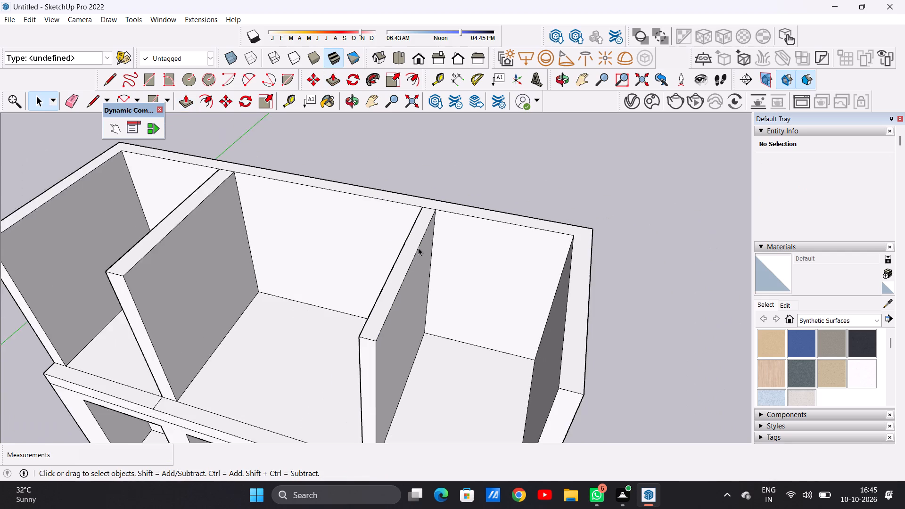
scroll(418, 247, down, 14)
middle_drag(398, 284, 431, 215)
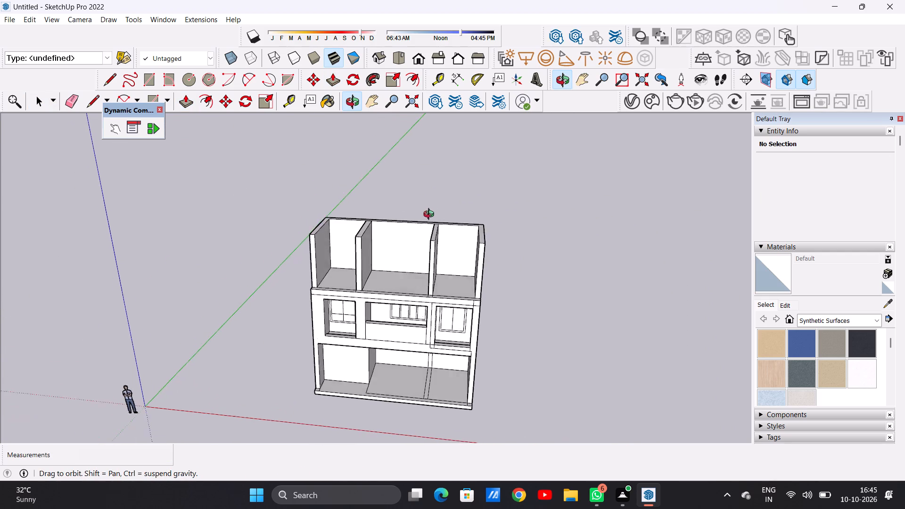
middle_drag(431, 215, 435, 164)
middle_drag(367, 350, 373, 306)
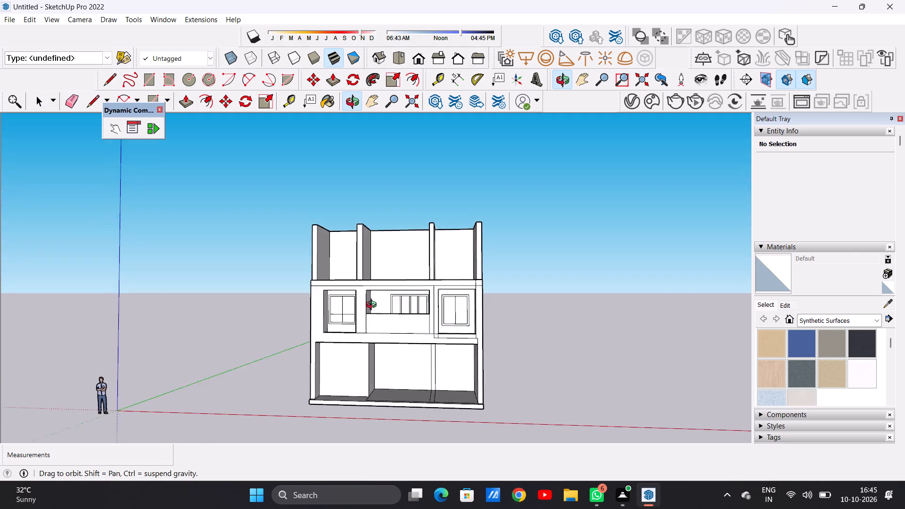
middle_drag(373, 306, 375, 322)
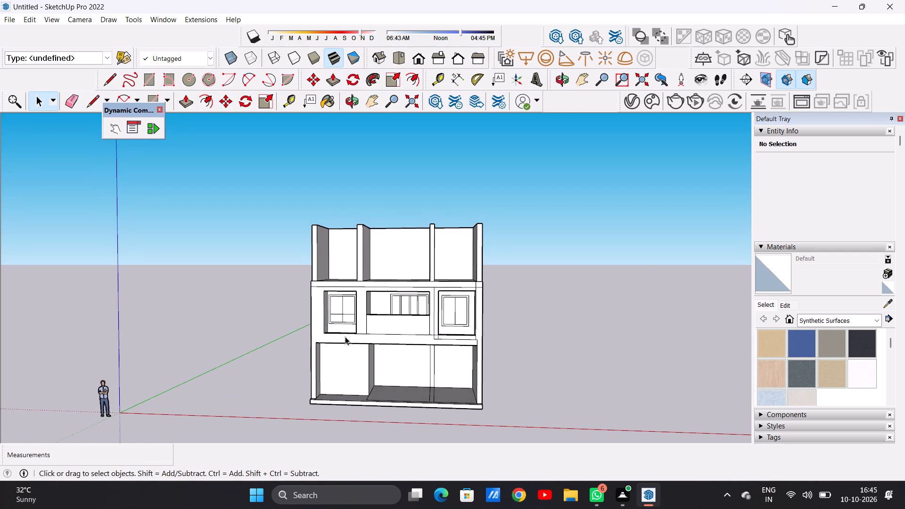
scroll(344, 334, up, 14)
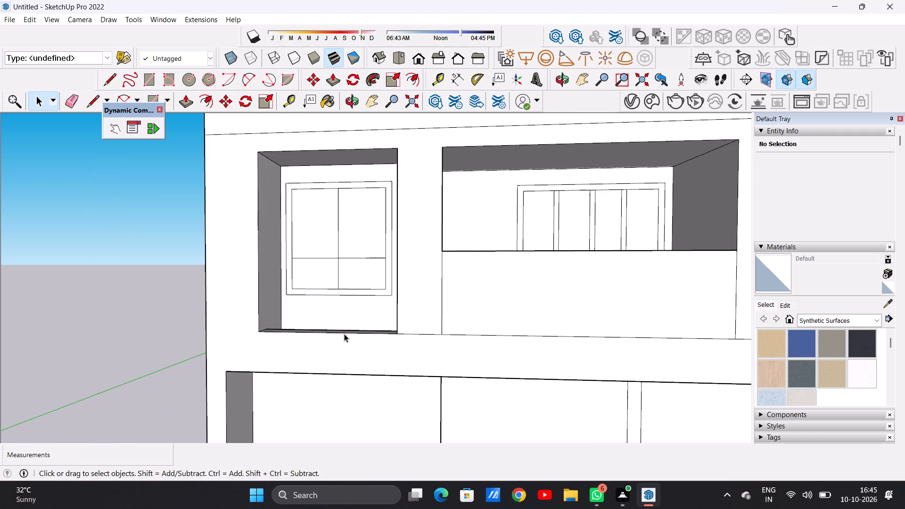
middle_drag(372, 317, 358, 353)
scroll(378, 348, down, 9)
middle_drag(373, 342, 385, 302)
scroll(378, 306, up, 8)
scroll(354, 327, down, 1)
scroll(354, 327, up, 1)
scroll(354, 327, down, 9)
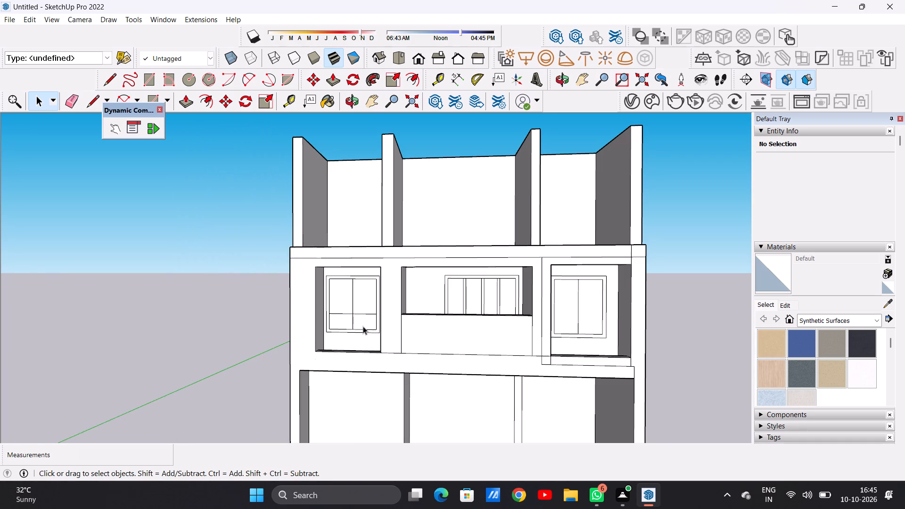
scroll(363, 326, down, 6)
scroll(359, 325, up, 1)
scroll(359, 325, down, 1)
scroll(400, 260, up, 7)
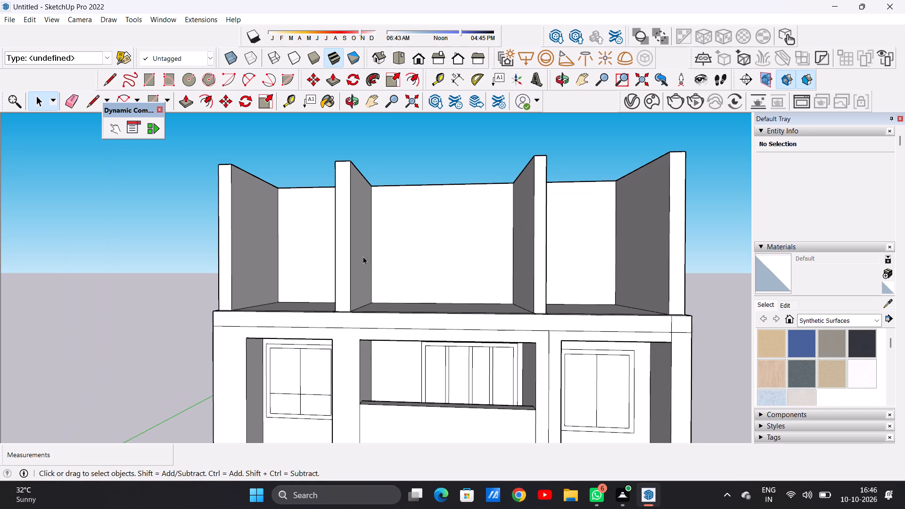
Examine the three open bays of the new upper storey and their floor edge from above.
middle_drag(356, 260, 375, 382)
scroll(298, 309, up, 2)
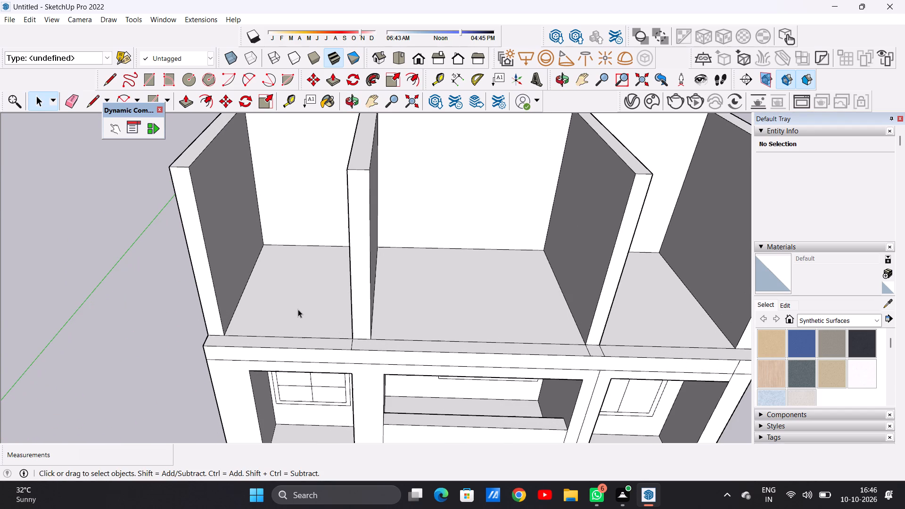
scroll(302, 312, down, 3)
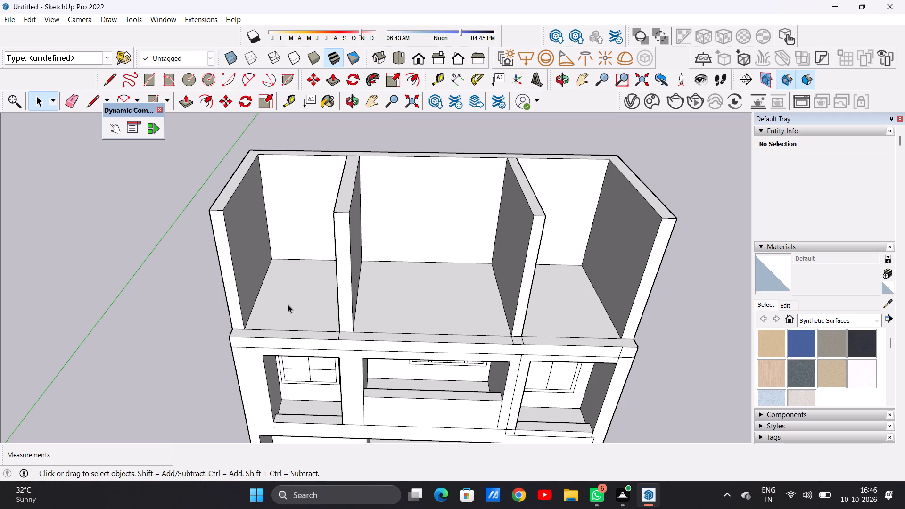
scroll(288, 304, up, 19)
scroll(288, 304, up, 9)
scroll(287, 325, down, 17)
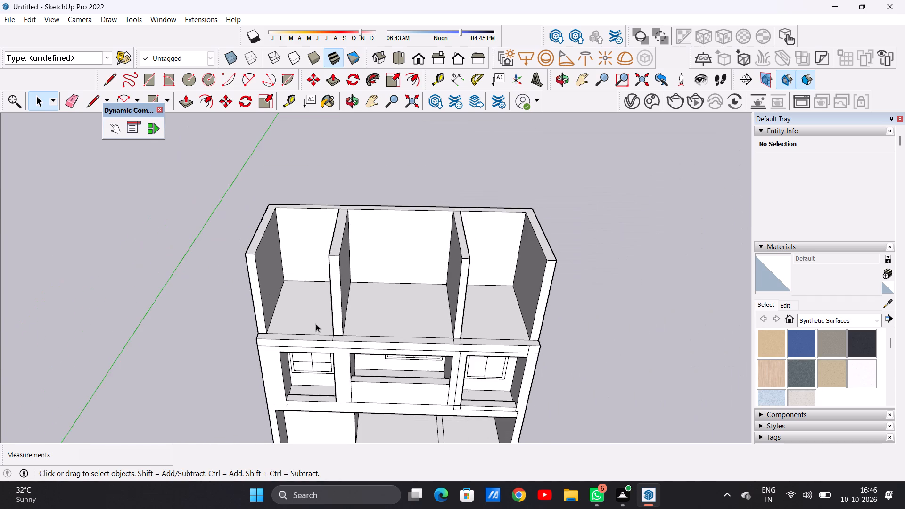
middle_drag(316, 324, 323, 308)
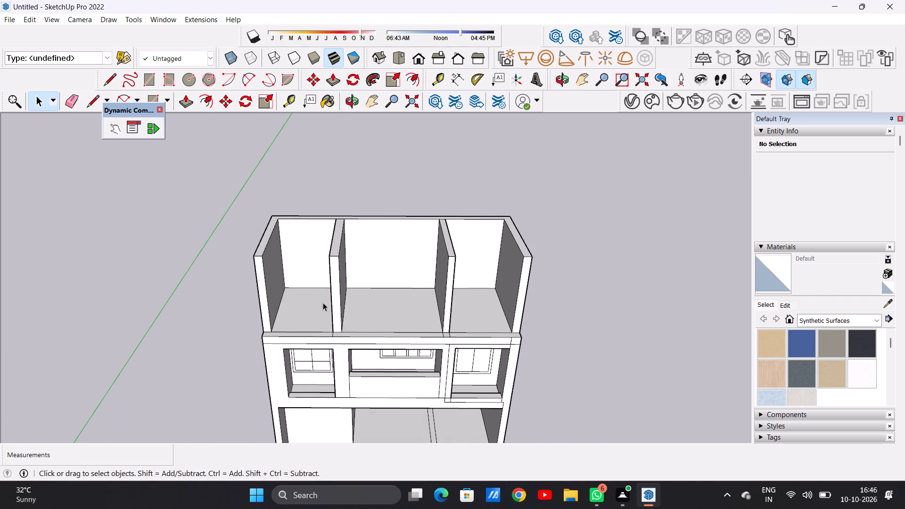
Push/Pull the back wall face of the third storey's left bay forward about 6' 9".
middle_drag(332, 299, 288, 300)
scroll(288, 300, up, 1)
scroll(309, 257, up, 7)
key(p)
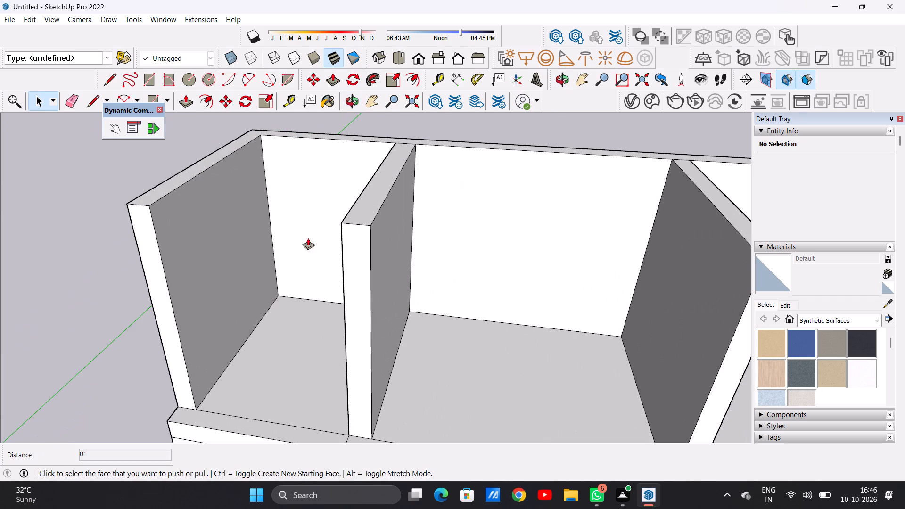
scroll(302, 201, up, 6)
click(302, 201)
scroll(287, 239, down, 15)
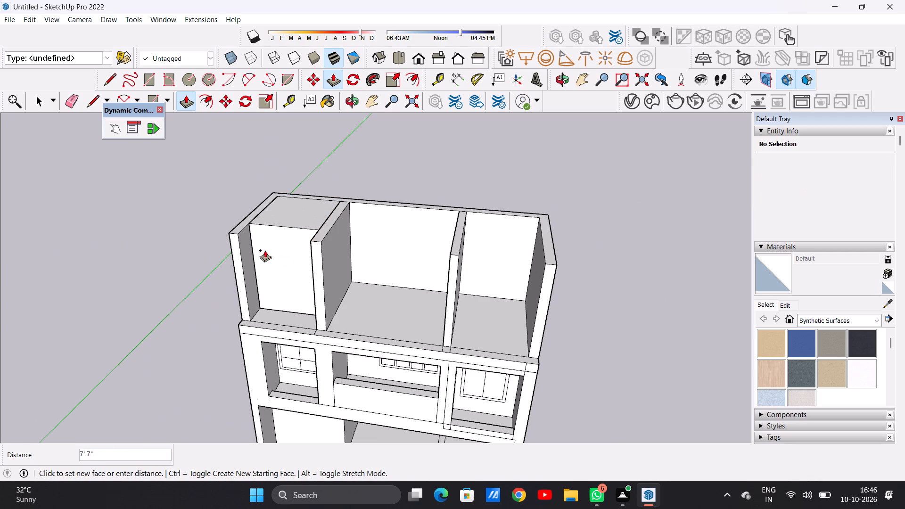
middle_drag(265, 249, 332, 247)
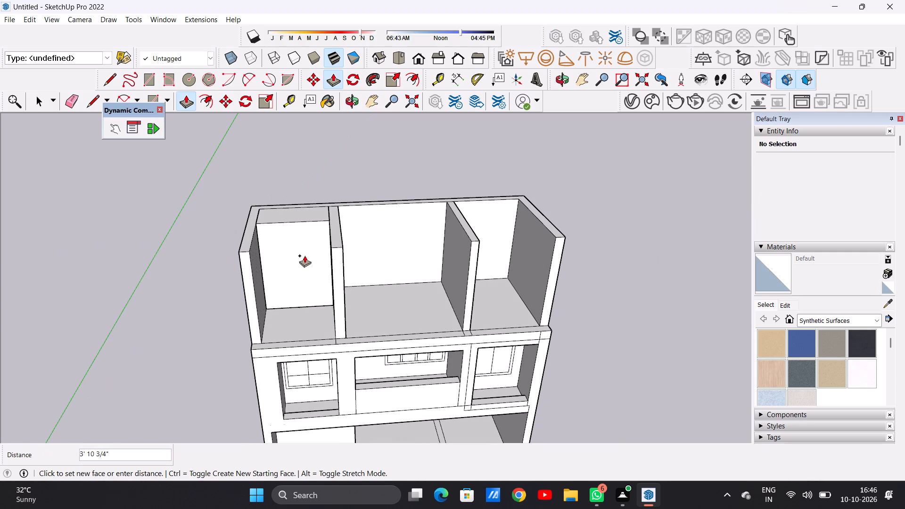
middle_drag(295, 283, 288, 238)
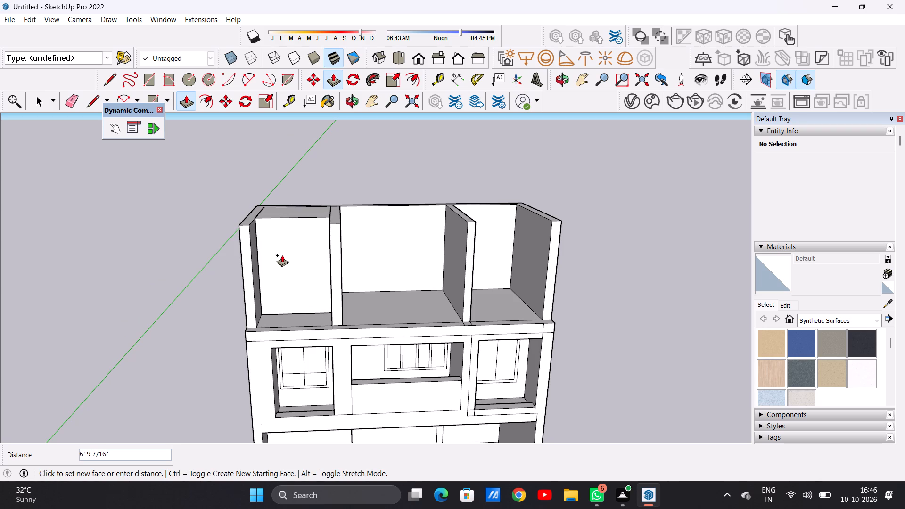
click(282, 255)
scroll(279, 296, down, 3)
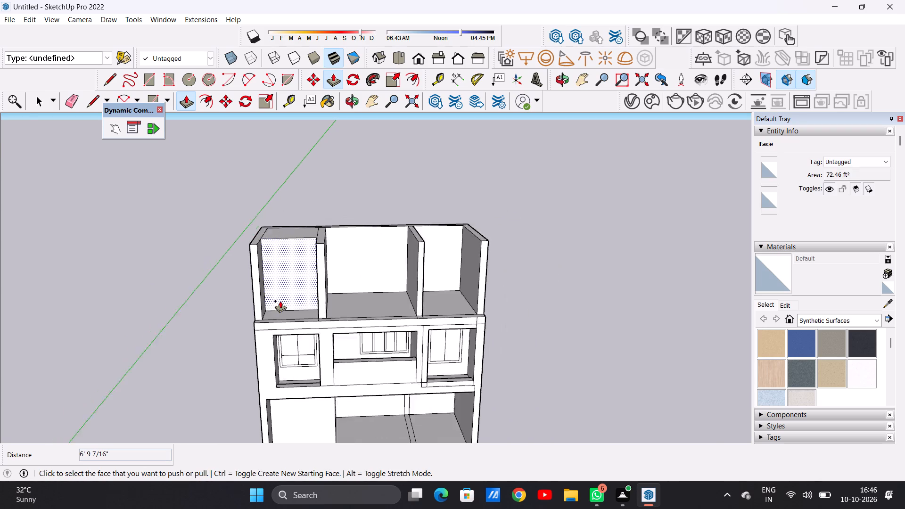
scroll(280, 301, down, 4)
Push/Pull the back wall face of the third storey's middle bay forward about 5' 6".
middle_drag(314, 302, 216, 380)
middle_drag(279, 361, 288, 264)
scroll(346, 231, up, 4)
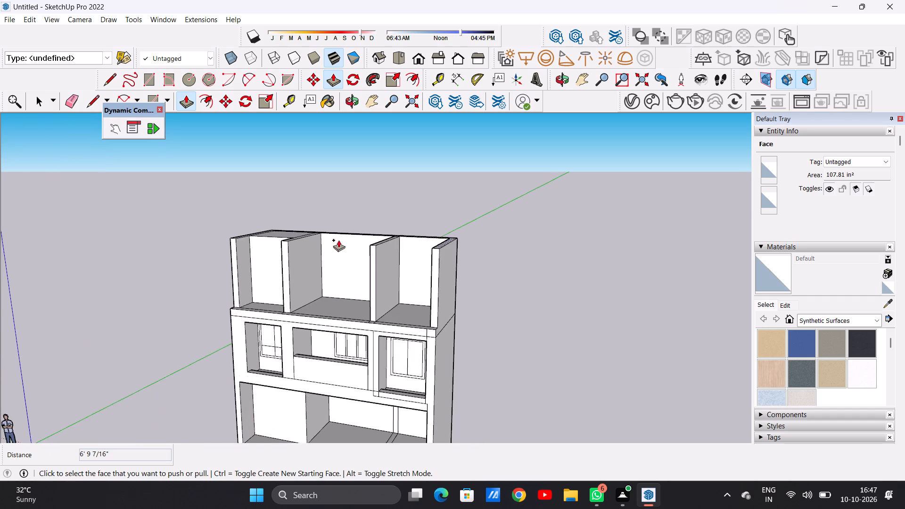
middle_drag(338, 249, 330, 323)
scroll(346, 234, up, 5)
click(346, 234)
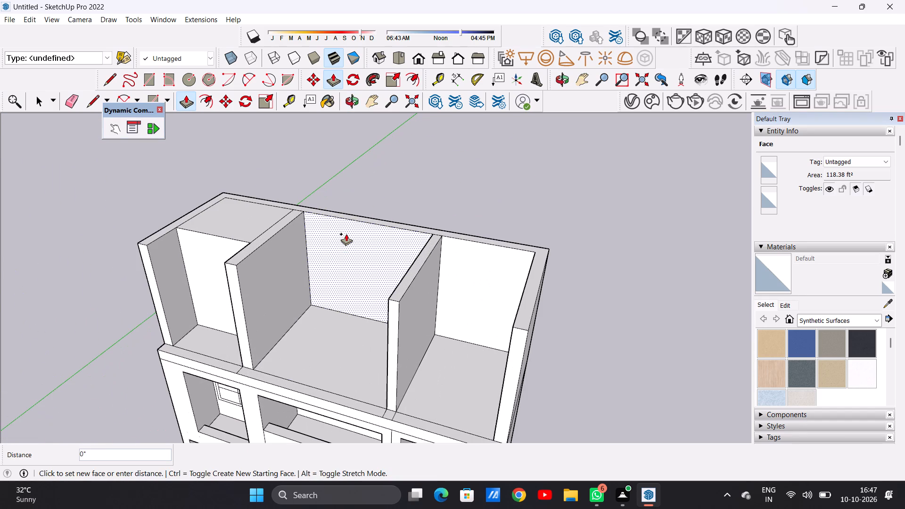
click(308, 254)
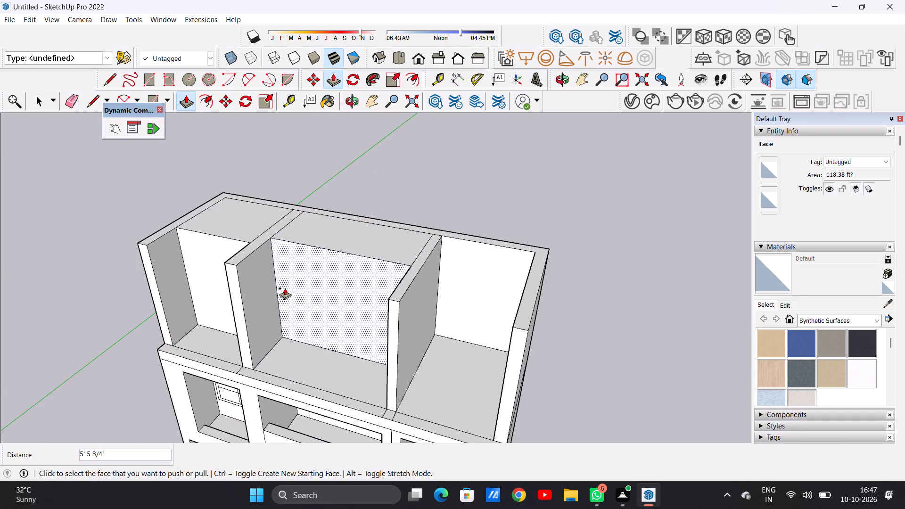
middle_drag(264, 322, 309, 291)
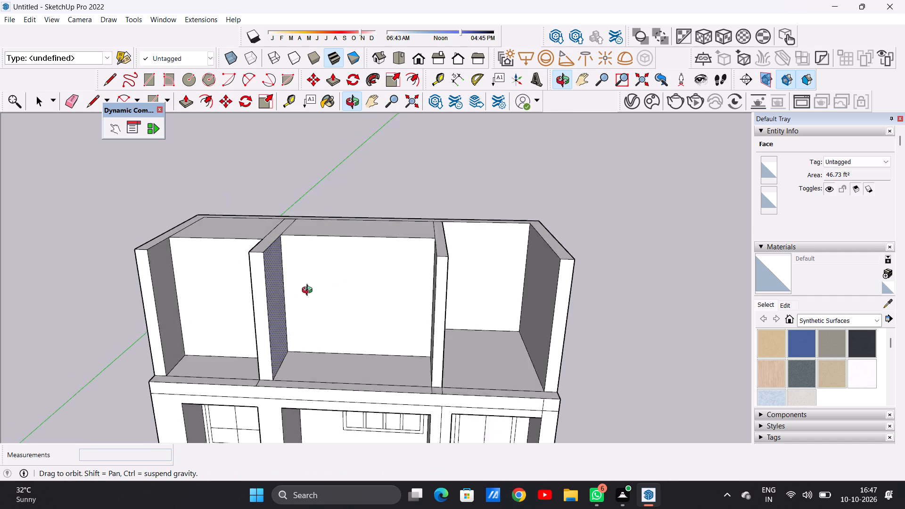
middle_drag(309, 291, 274, 351)
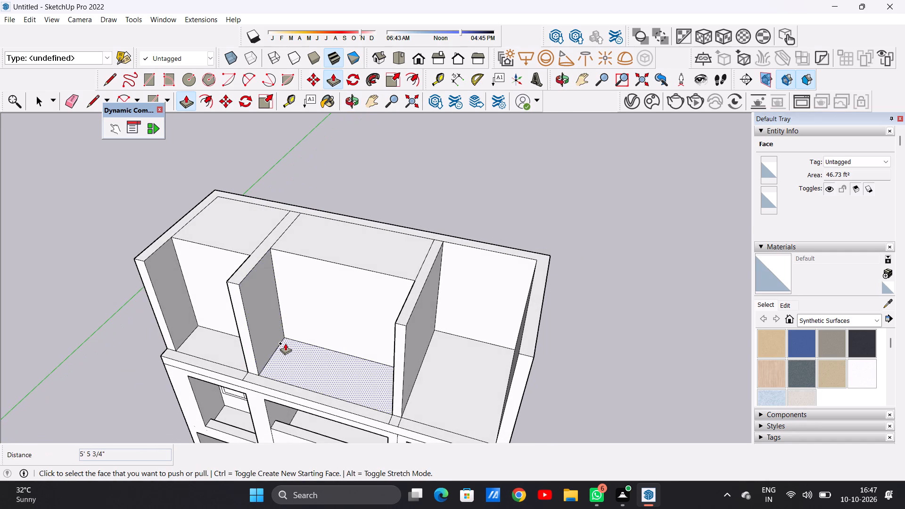
key(space)
Push/Pull the left bay's thickened back wall forward another 1' 7" or so.
key(p)
scroll(214, 263, up, 3)
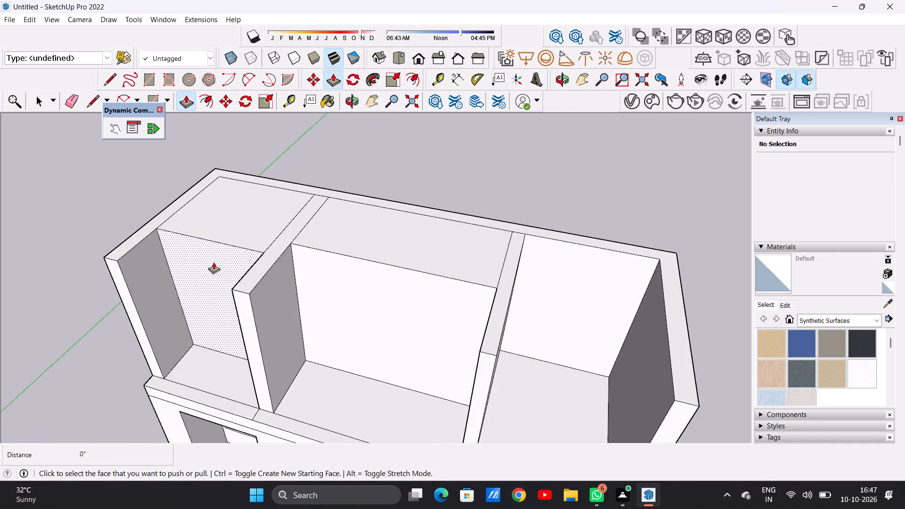
scroll(214, 262, up, 3)
click(217, 262)
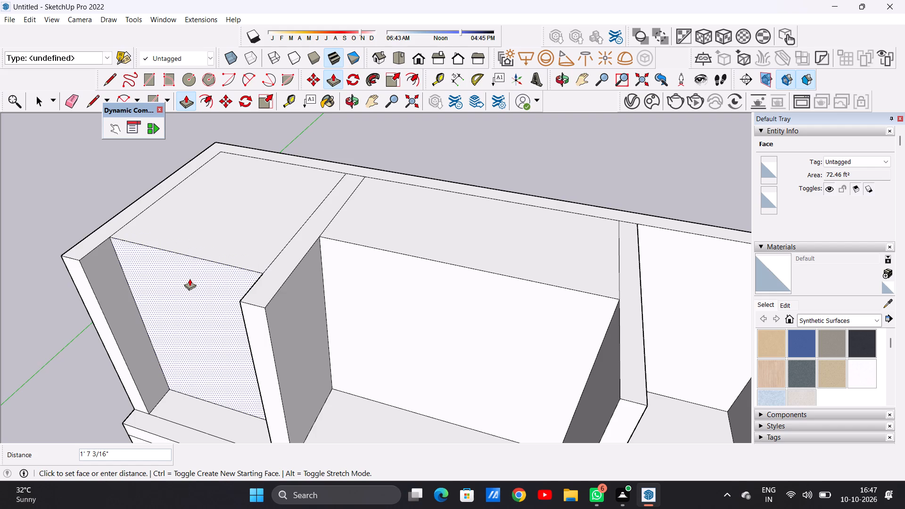
click(189, 279)
key(space)
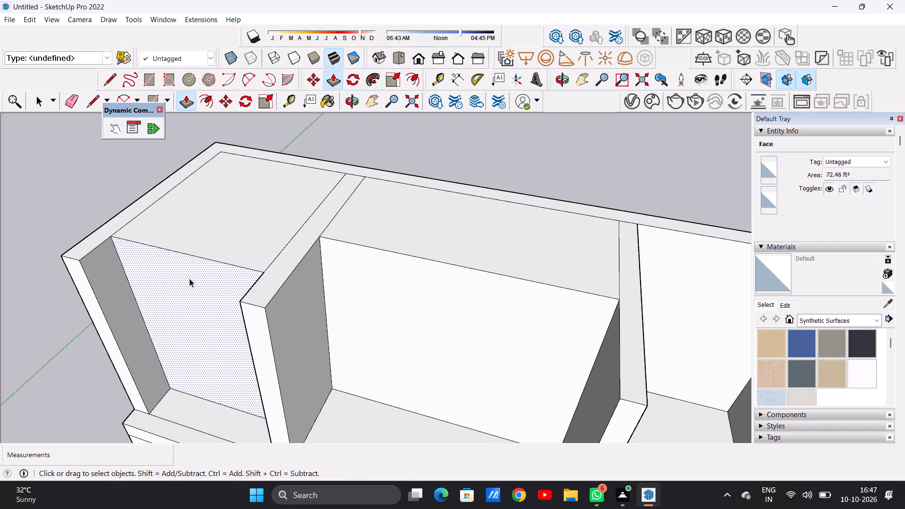
Push/Pull the back wall face of the third storey's right bay forward about 8'.
scroll(258, 272, down, 15)
middle_drag(274, 295, 309, 207)
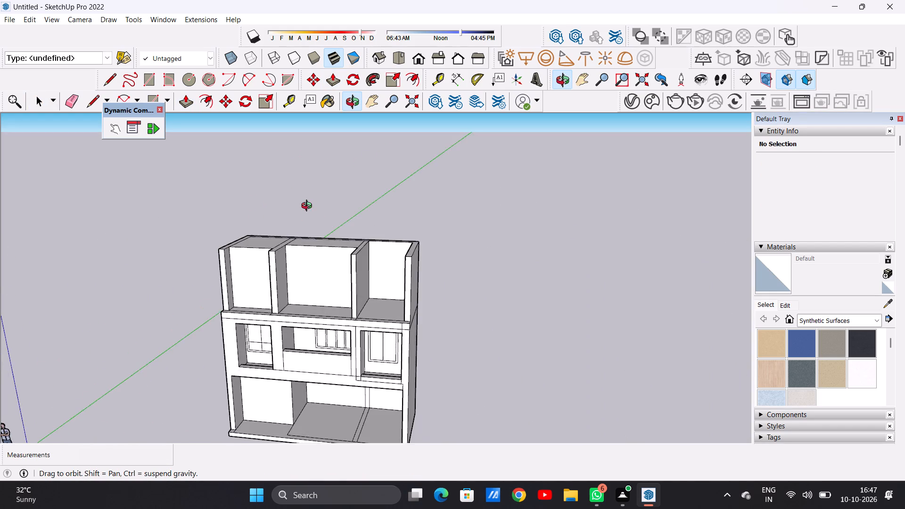
middle_drag(309, 207, 285, 269)
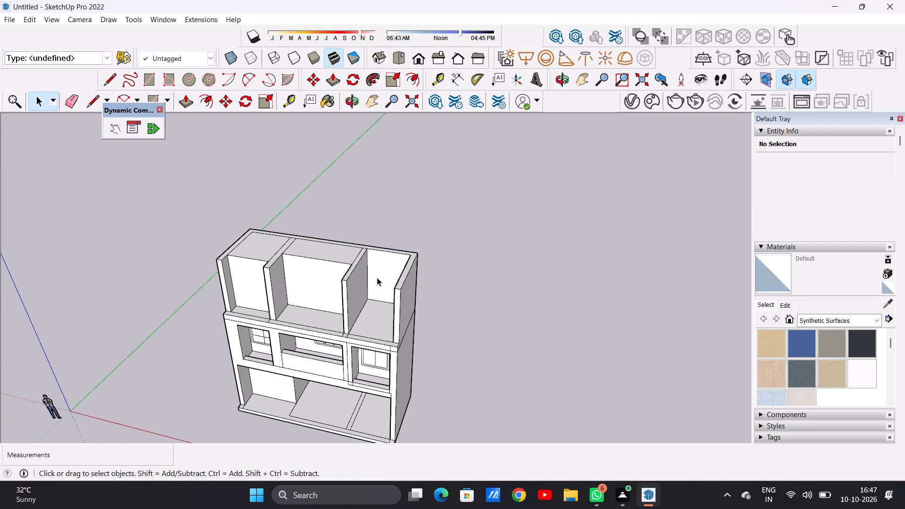
scroll(374, 278, up, 4)
key(p)
scroll(388, 250, up, 2)
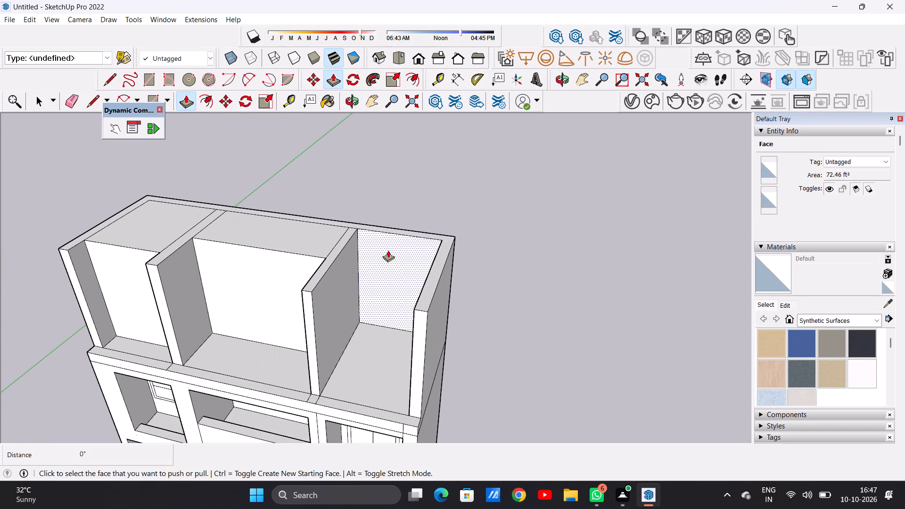
click(388, 250)
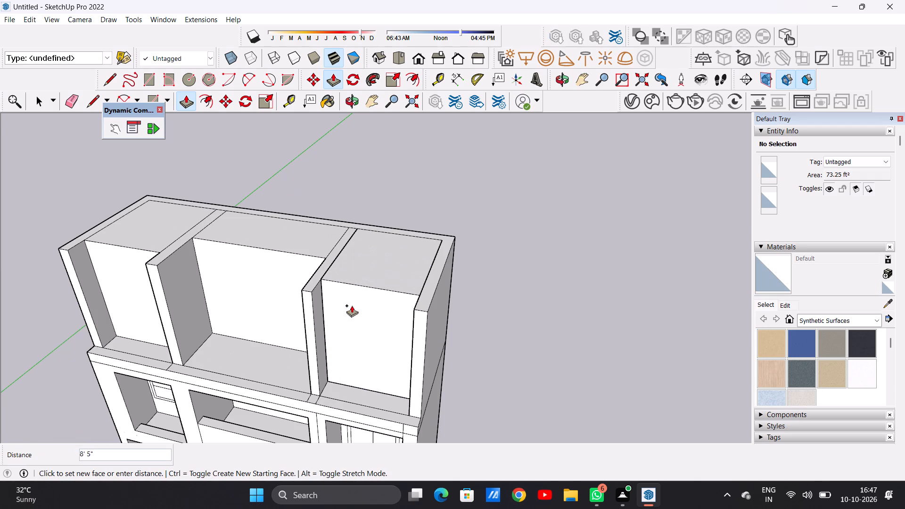
middle_drag(352, 306, 387, 243)
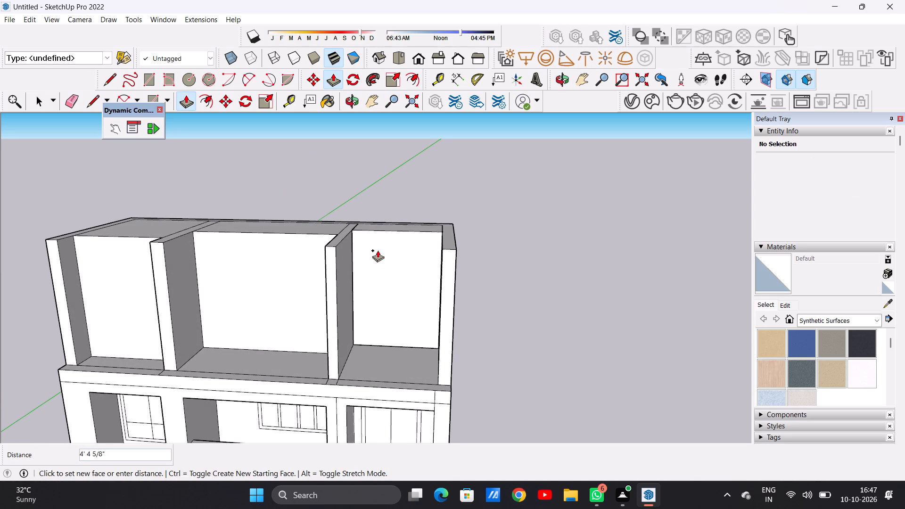
middle_drag(378, 250, 344, 333)
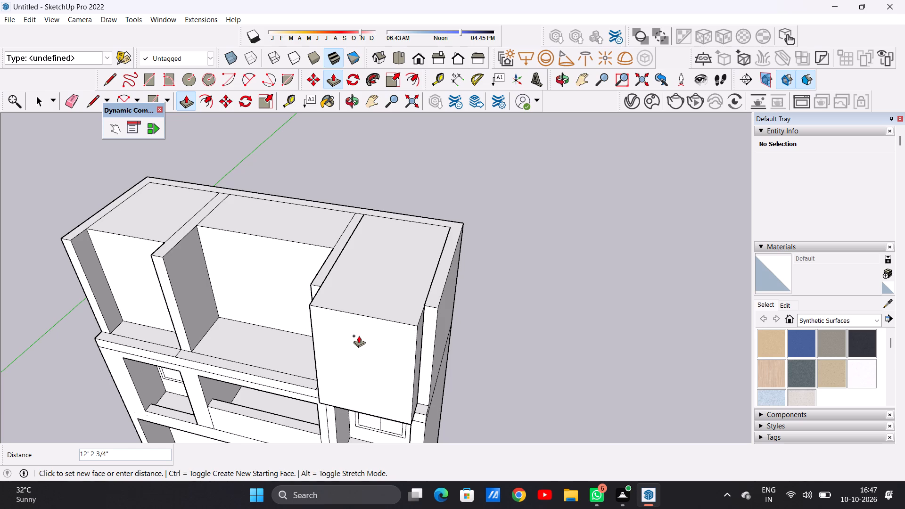
middle_drag(368, 293, 399, 280)
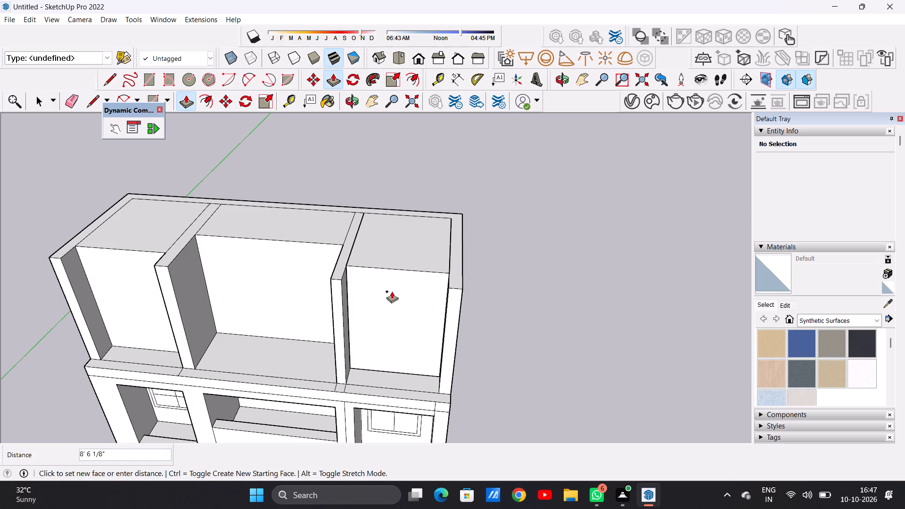
click(393, 287)
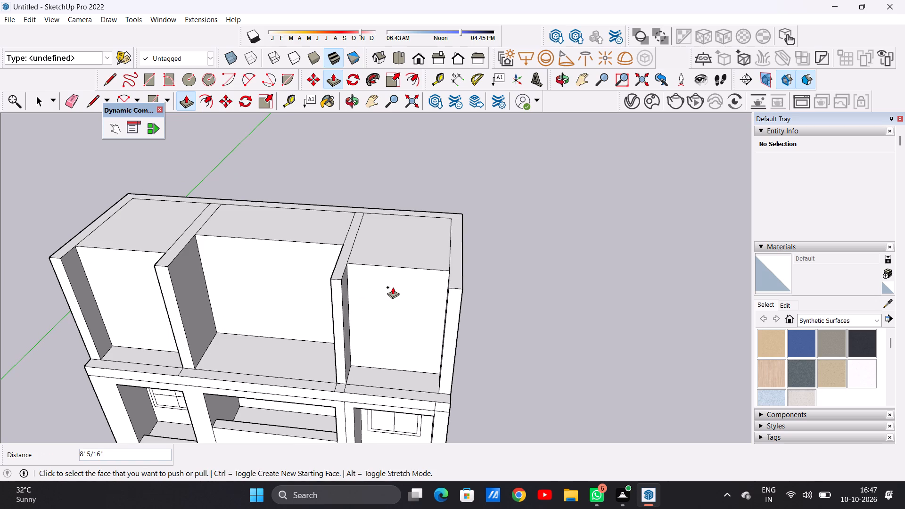
key(space)
Examine the whole front elevation, comparing the third storey's recessed bay walls with the openings and windows below.
scroll(341, 291, down, 8)
middle_drag(346, 311, 333, 256)
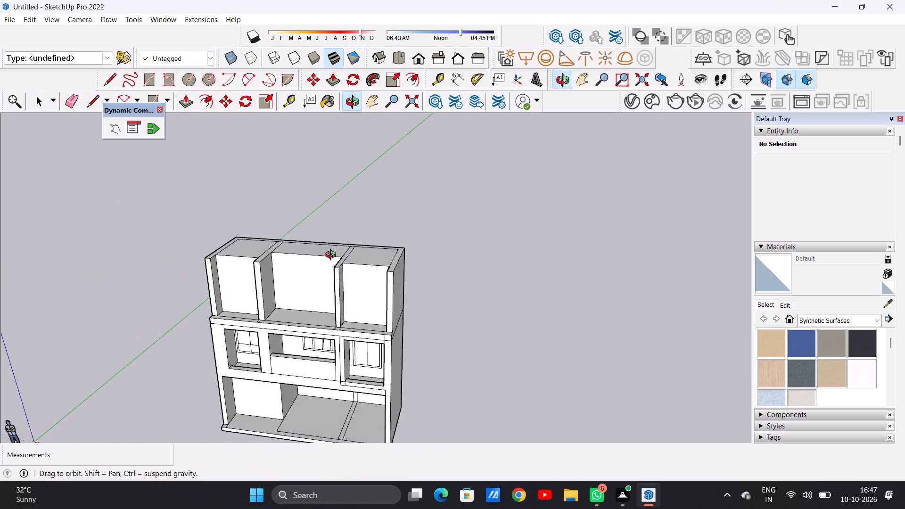
middle_drag(333, 256, 401, 270)
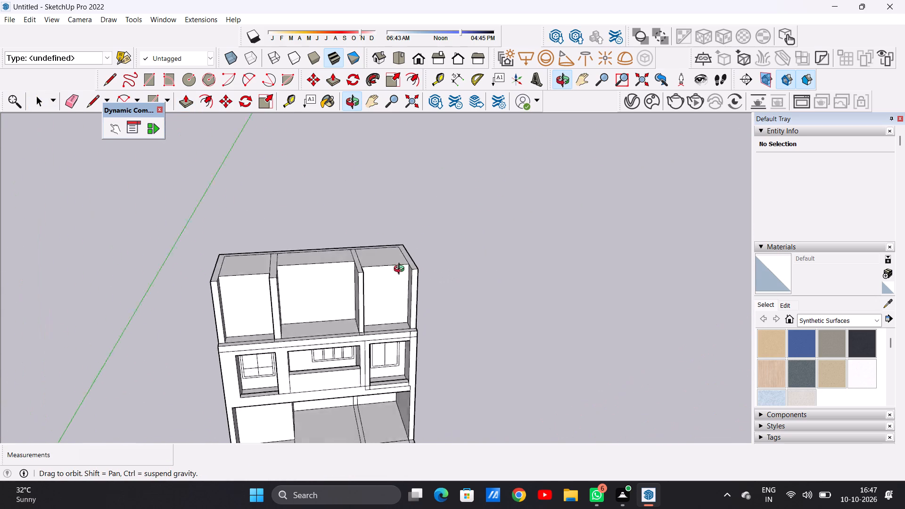
middle_drag(401, 270, 369, 262)
scroll(369, 262, up, 1)
scroll(367, 291, down, 6)
scroll(377, 310, up, 1)
scroll(377, 310, down, 2)
middle_drag(342, 352, 334, 289)
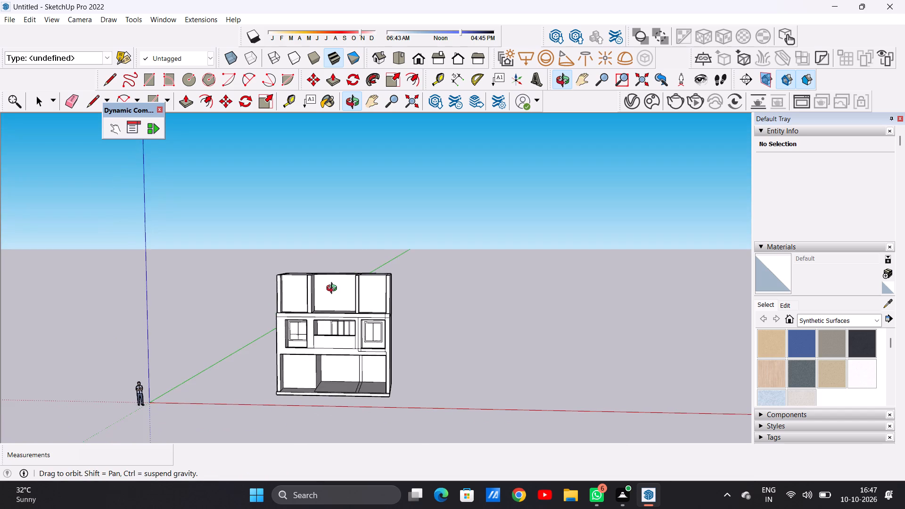
middle_drag(334, 289, 359, 283)
scroll(301, 280, up, 6)
middle_drag(323, 281, 280, 330)
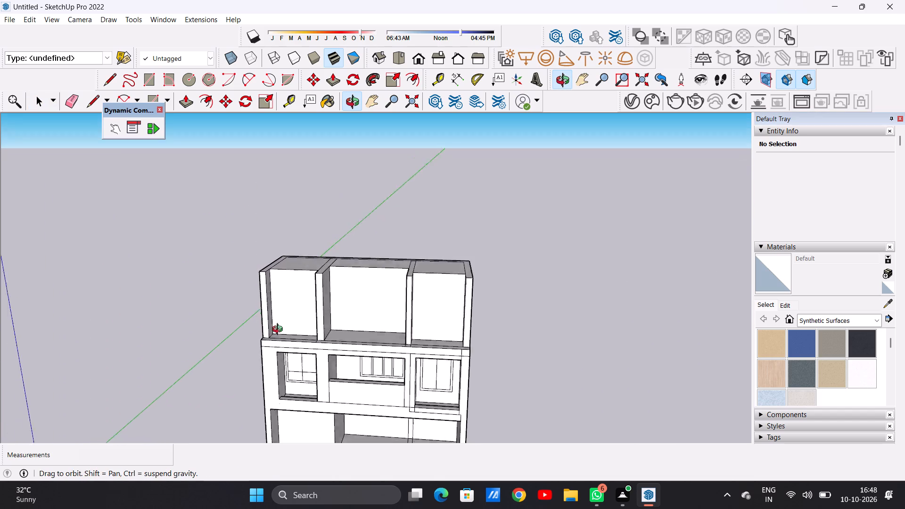
middle_drag(280, 330, 276, 325)
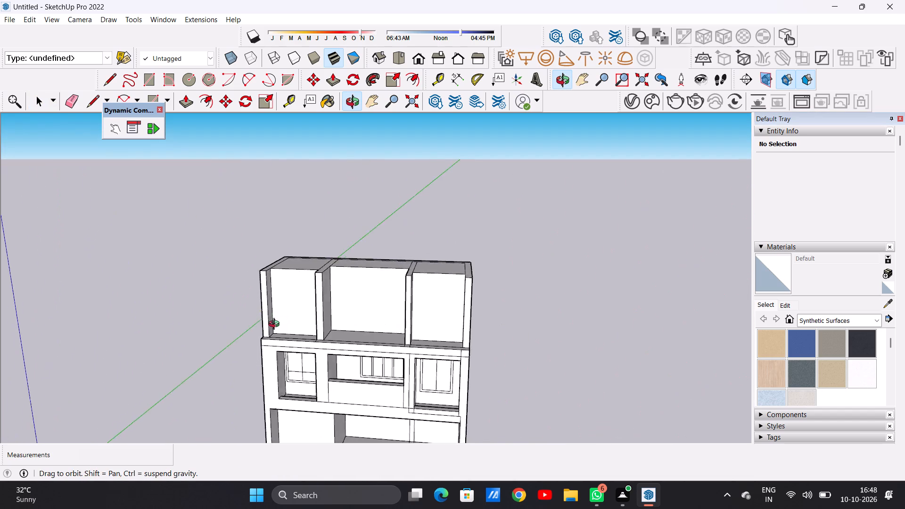
middle_drag(276, 325, 310, 324)
scroll(310, 324, up, 2)
scroll(306, 319, down, 11)
scroll(313, 303, up, 7)
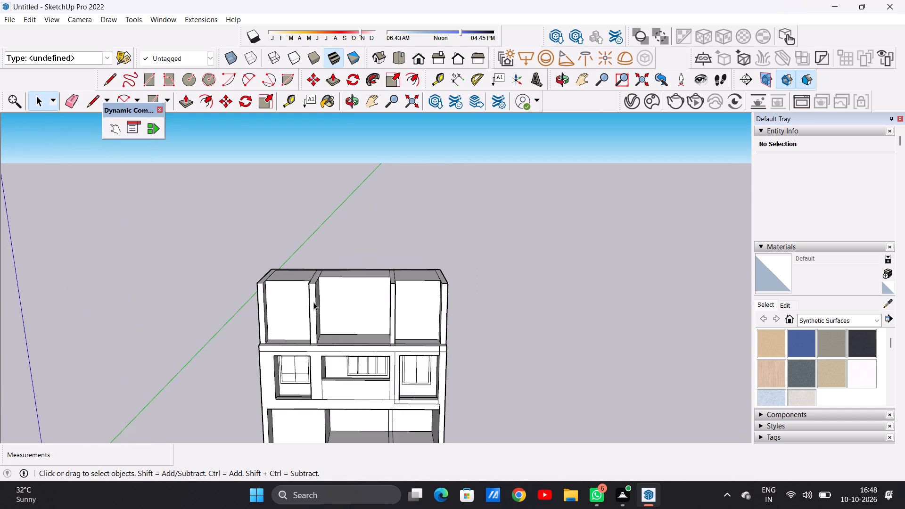
scroll(292, 293, up, 6)
scroll(390, 319, down, 2)
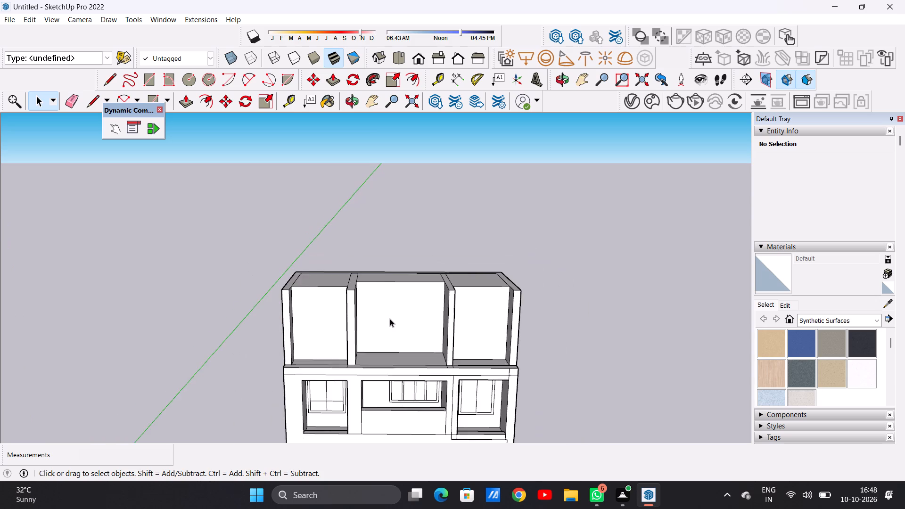
scroll(390, 319, down, 6)
middle_drag(403, 344, 388, 298)
Examine the third storey's three bays up close, comparing the recess depths and the floor ledge in front of each wall.
scroll(399, 304, up, 7)
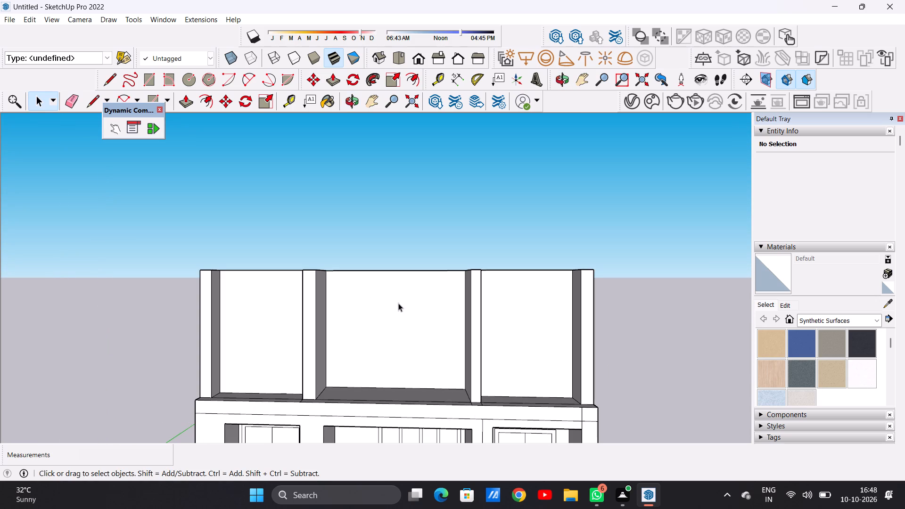
scroll(398, 303, up, 2)
middle_drag(398, 303, 401, 337)
scroll(397, 337, down, 3)
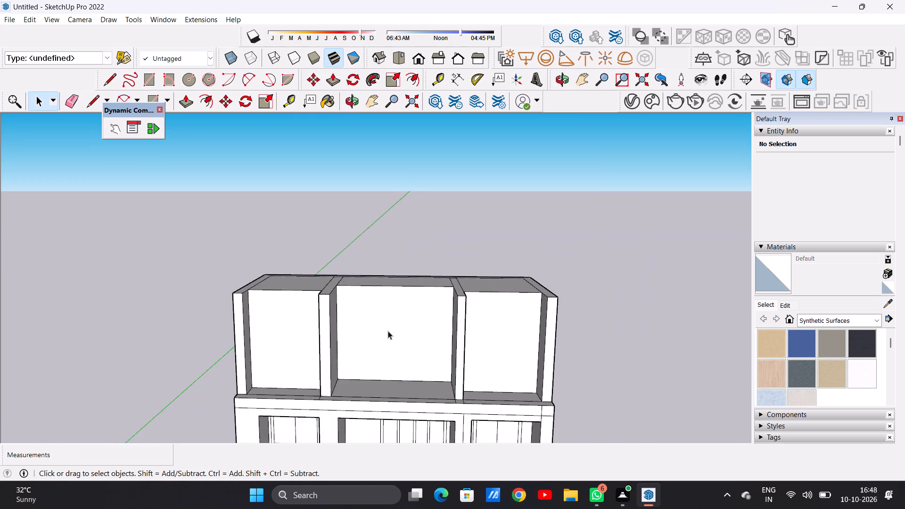
scroll(388, 331, down, 6)
middle_drag(418, 345, 405, 365)
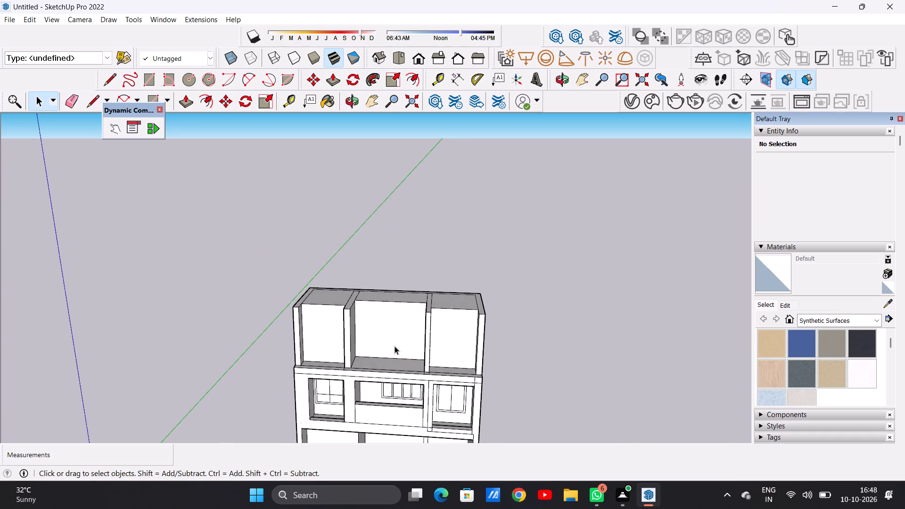
scroll(390, 338, up, 4)
middle_drag(391, 338, 386, 339)
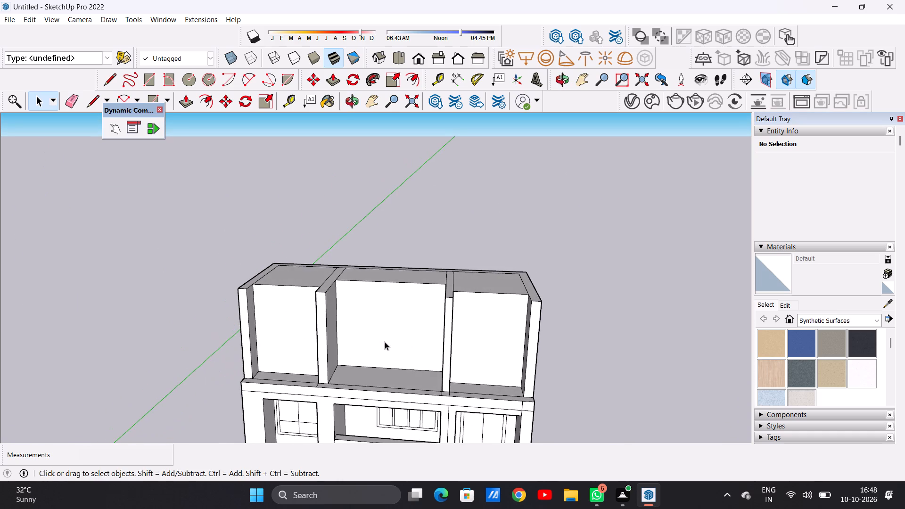
scroll(392, 347, up, 3)
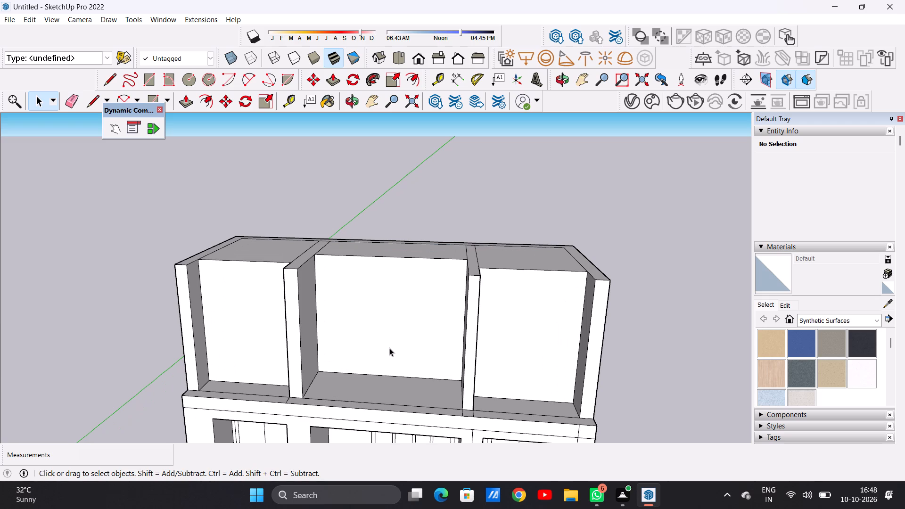
middle_drag(389, 348, 434, 319)
middle_drag(404, 332, 388, 338)
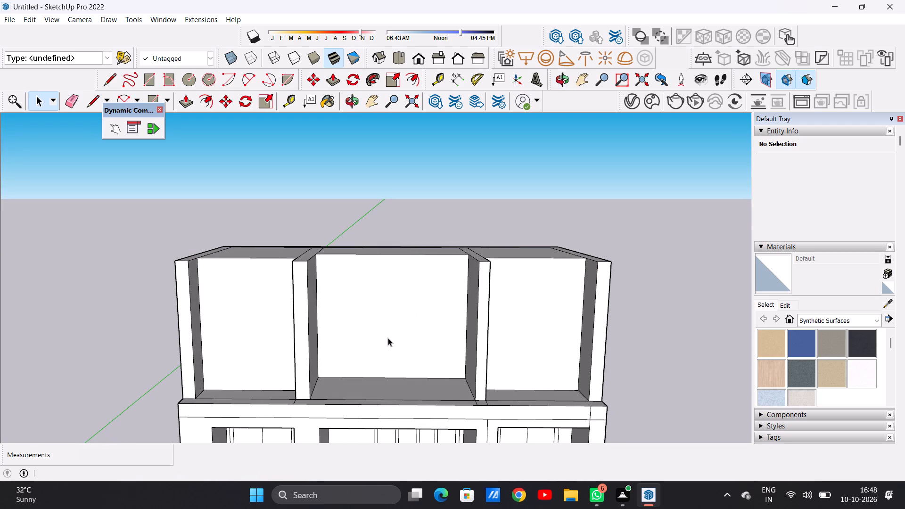
scroll(361, 346, down, 12)
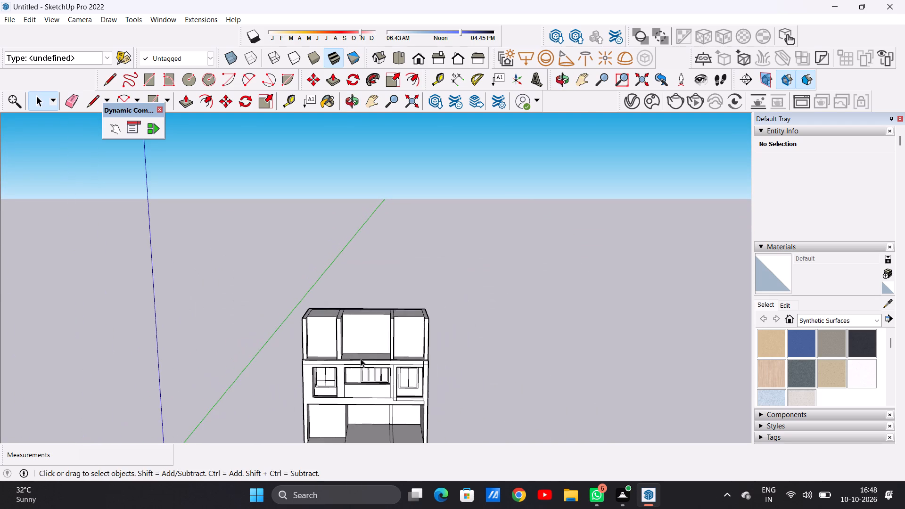
Draw a window rectangle about 4' 9" by 6' 2" on the wall of the third storey's left bay.
middle_drag(364, 360, 369, 334)
scroll(373, 324, up, 7)
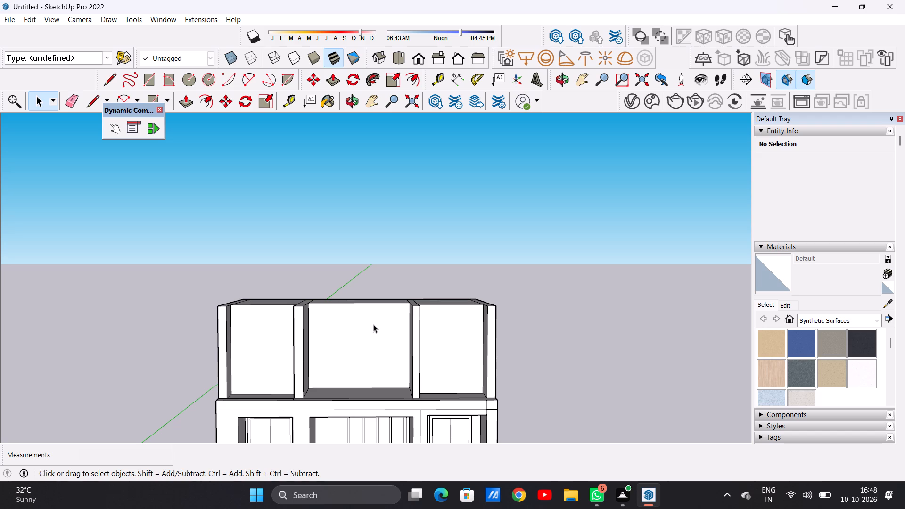
scroll(373, 324, up, 3)
scroll(377, 324, down, 4)
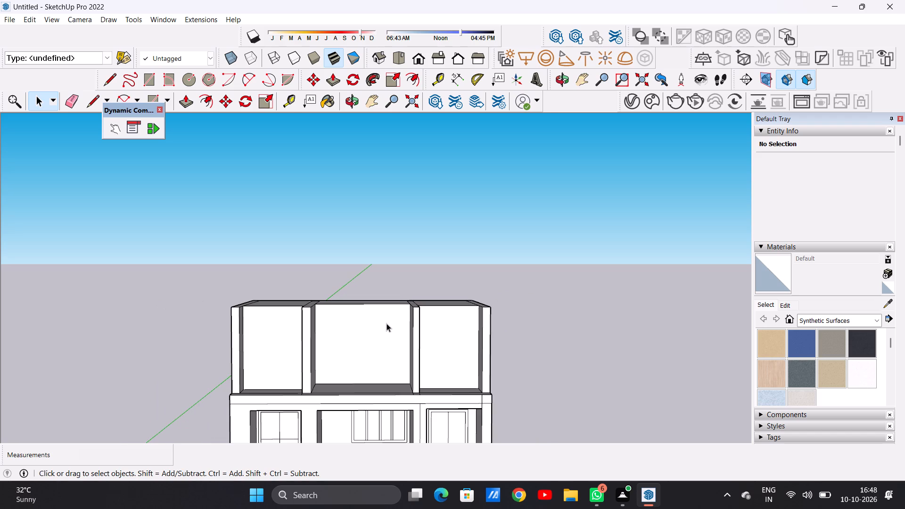
scroll(260, 347, up, 5)
middle_drag(263, 355, 262, 339)
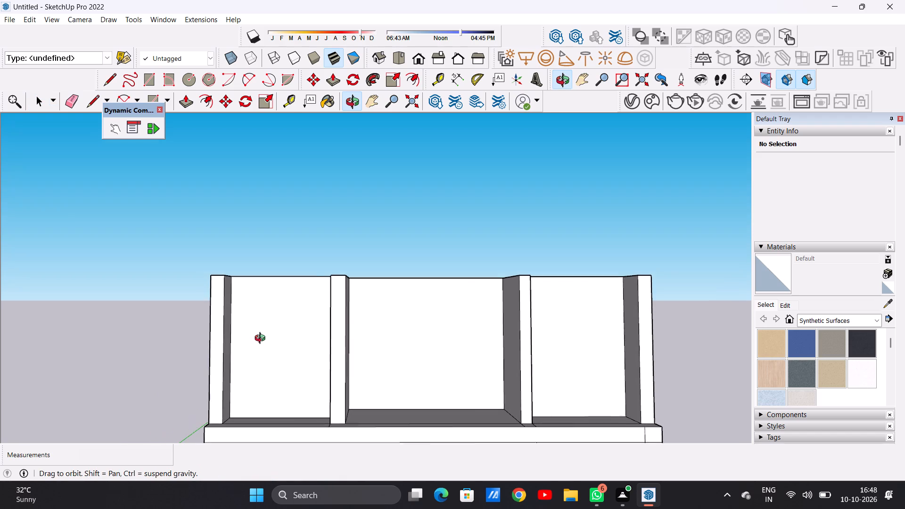
middle_drag(262, 339, 263, 338)
scroll(261, 350, down, 16)
scroll(269, 347, up, 10)
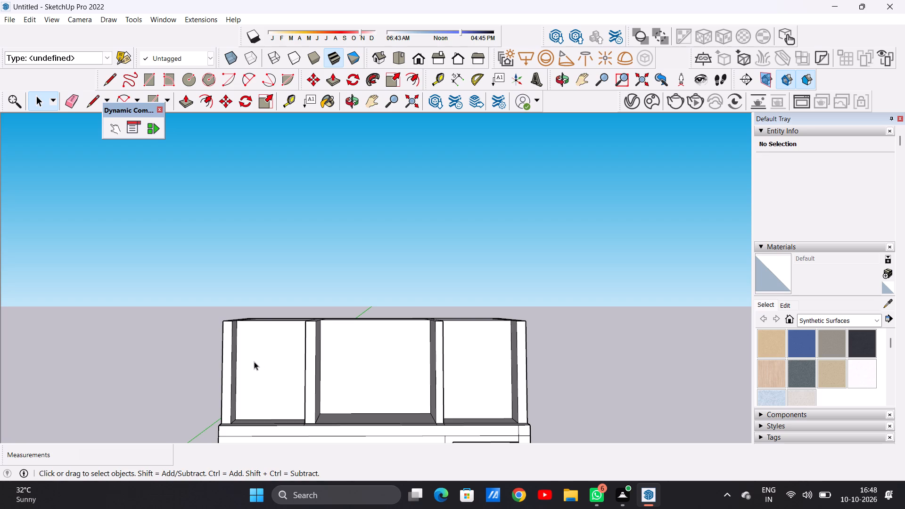
key(r)
scroll(254, 361, up, 4)
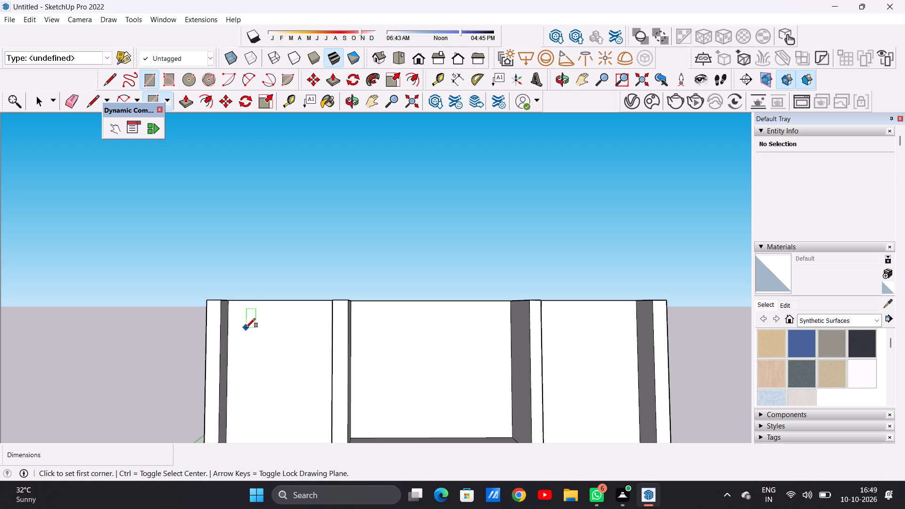
click(246, 328)
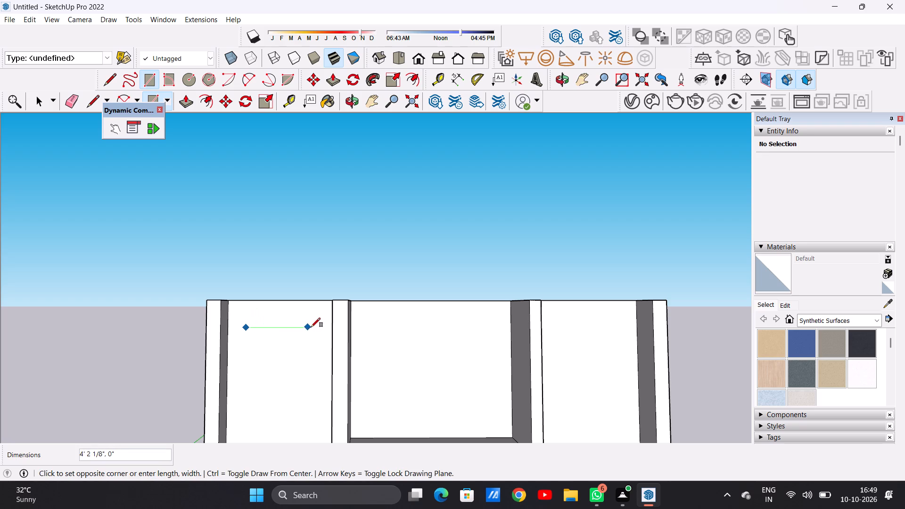
scroll(308, 326, down, 10)
scroll(314, 367, up, 4)
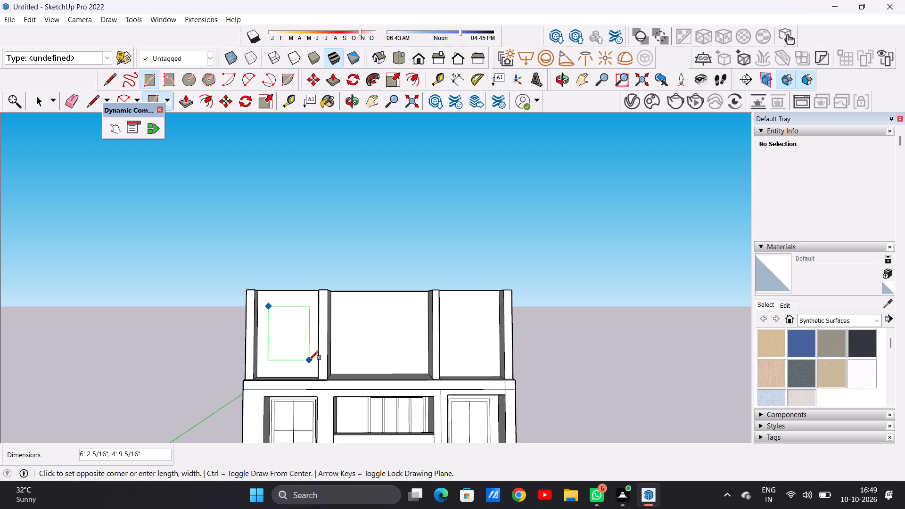
click(309, 360)
key(space)
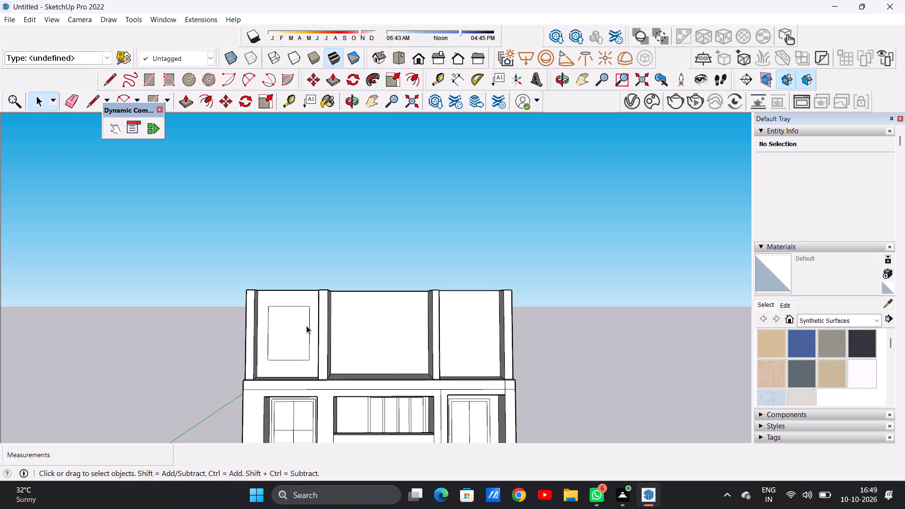
Offset the left bay's window rectangle inward about 4" to form a frame outline.
scroll(296, 317, up, 5)
middle_drag(289, 339, 288, 394)
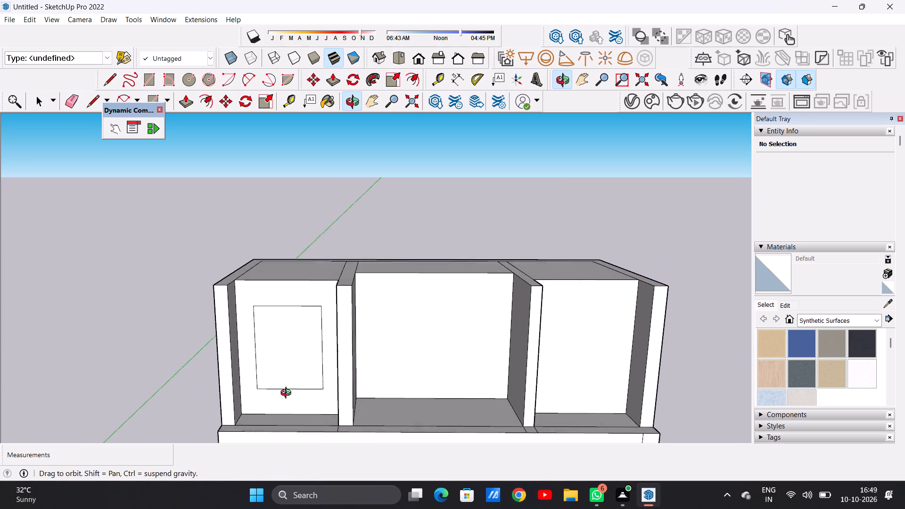
middle_drag(288, 394, 289, 395)
scroll(290, 376, up, 2)
text(OF)
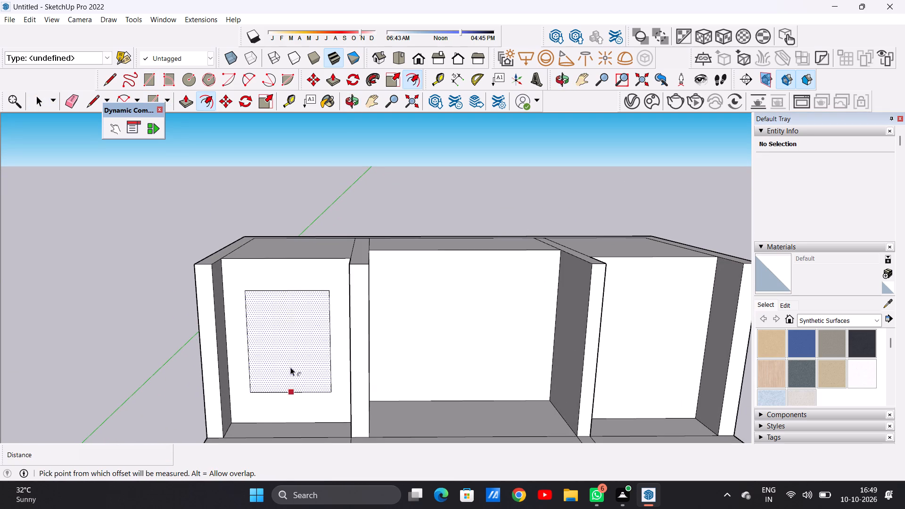
click(271, 294)
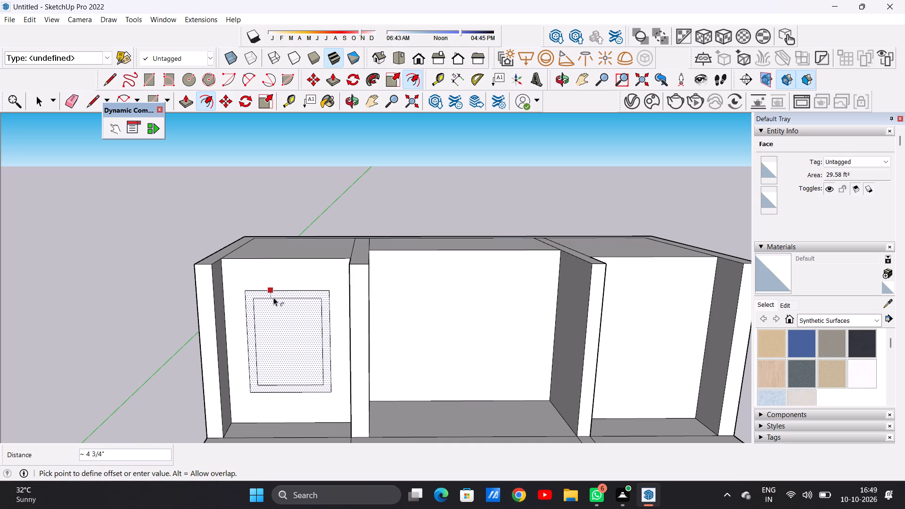
click(273, 296)
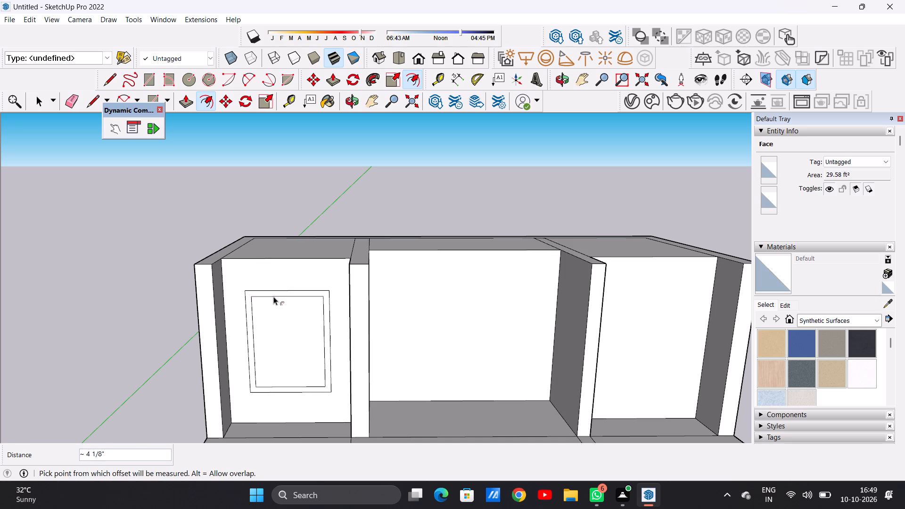
key(space)
Draw a vertical centre line across the inner window rectangle, from its top edge to its bottom edge.
key(l)
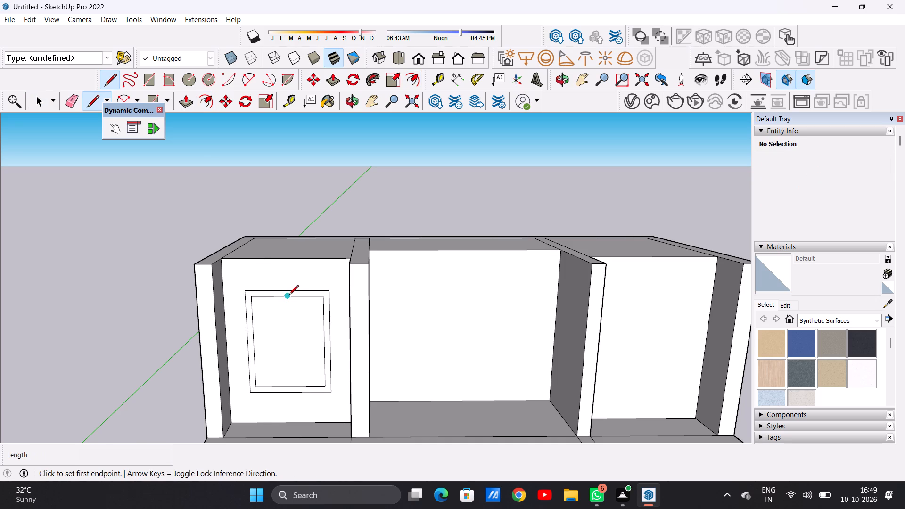
click(289, 296)
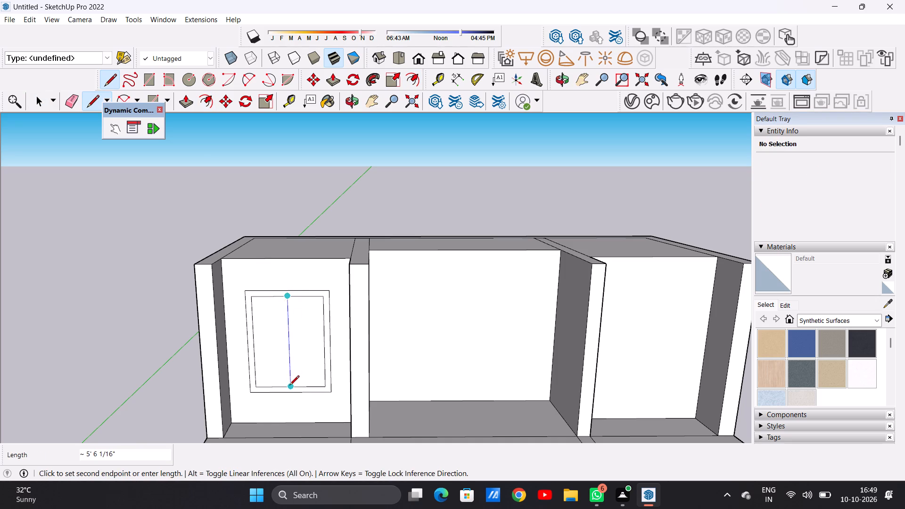
click(289, 386)
key(space)
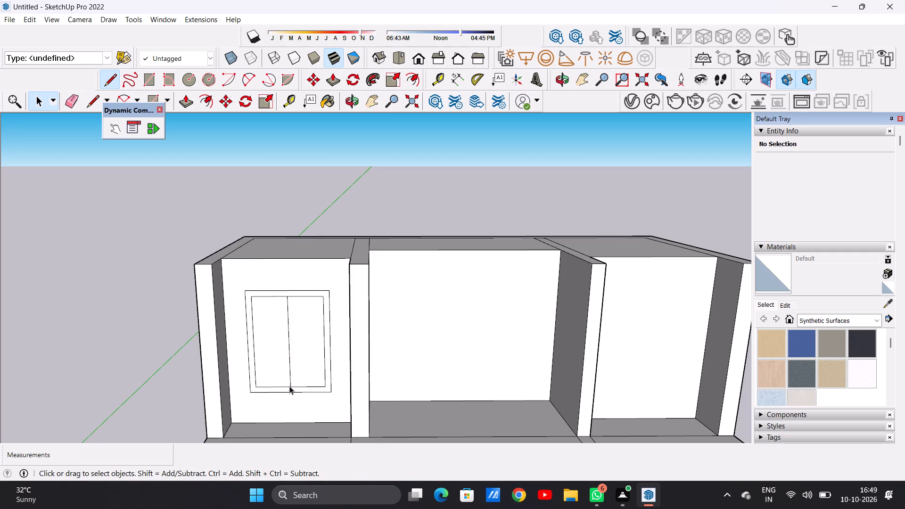
key(space)
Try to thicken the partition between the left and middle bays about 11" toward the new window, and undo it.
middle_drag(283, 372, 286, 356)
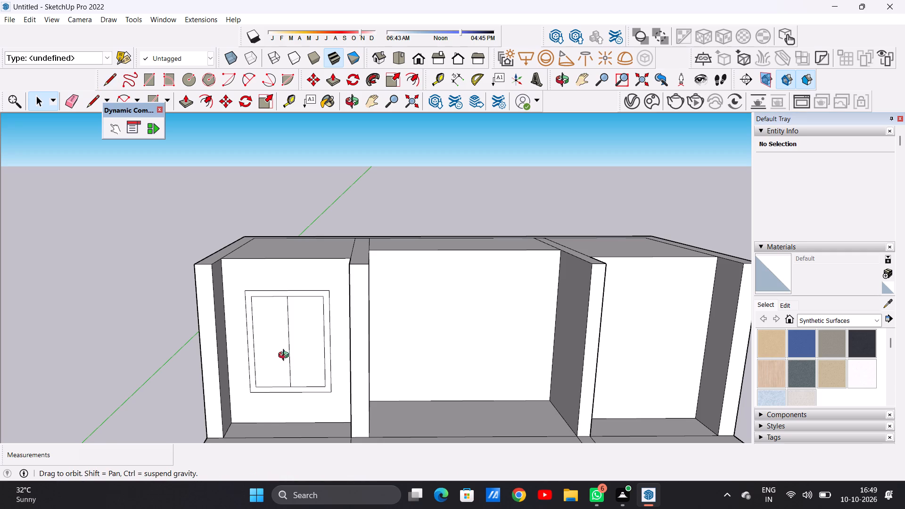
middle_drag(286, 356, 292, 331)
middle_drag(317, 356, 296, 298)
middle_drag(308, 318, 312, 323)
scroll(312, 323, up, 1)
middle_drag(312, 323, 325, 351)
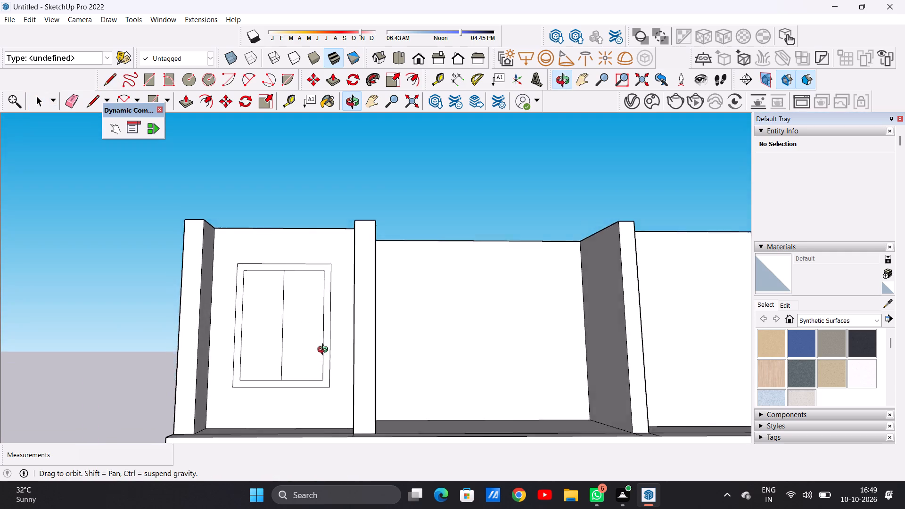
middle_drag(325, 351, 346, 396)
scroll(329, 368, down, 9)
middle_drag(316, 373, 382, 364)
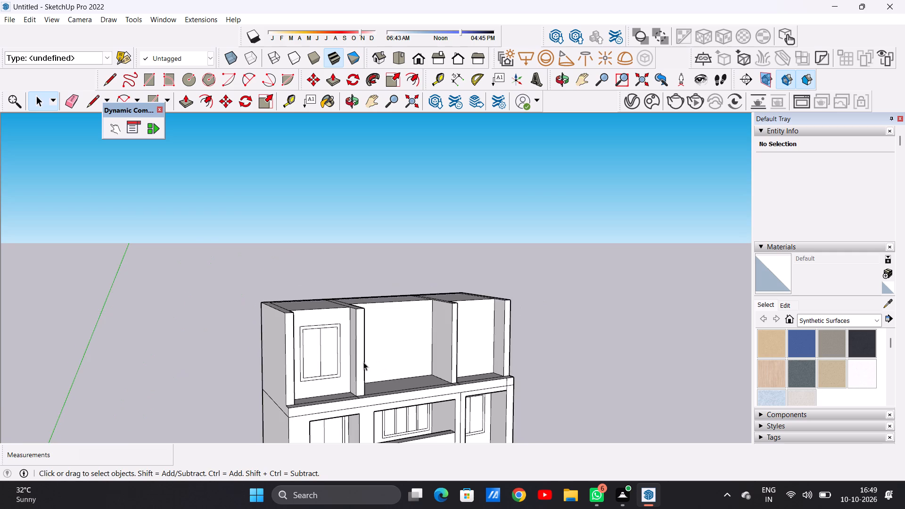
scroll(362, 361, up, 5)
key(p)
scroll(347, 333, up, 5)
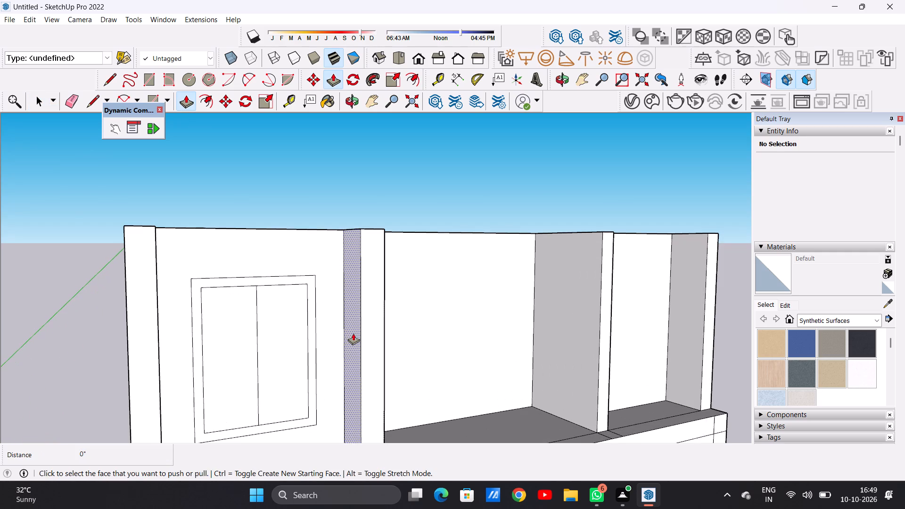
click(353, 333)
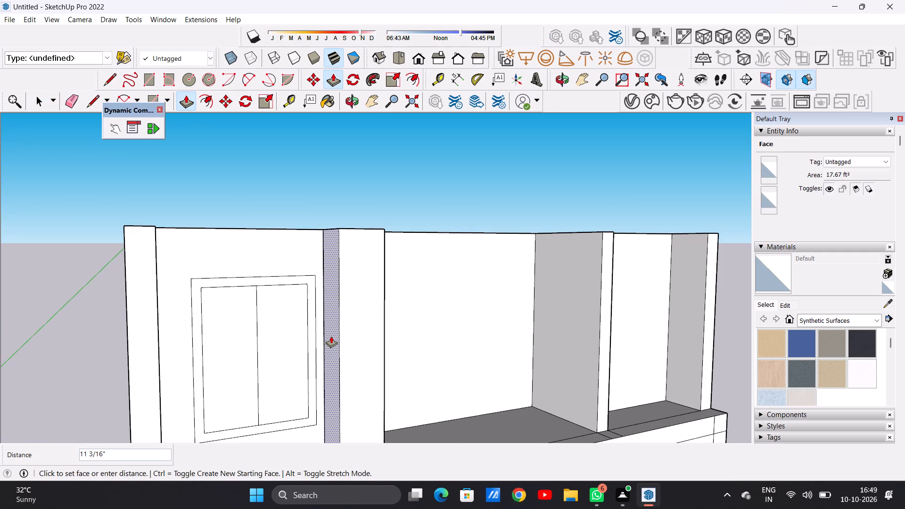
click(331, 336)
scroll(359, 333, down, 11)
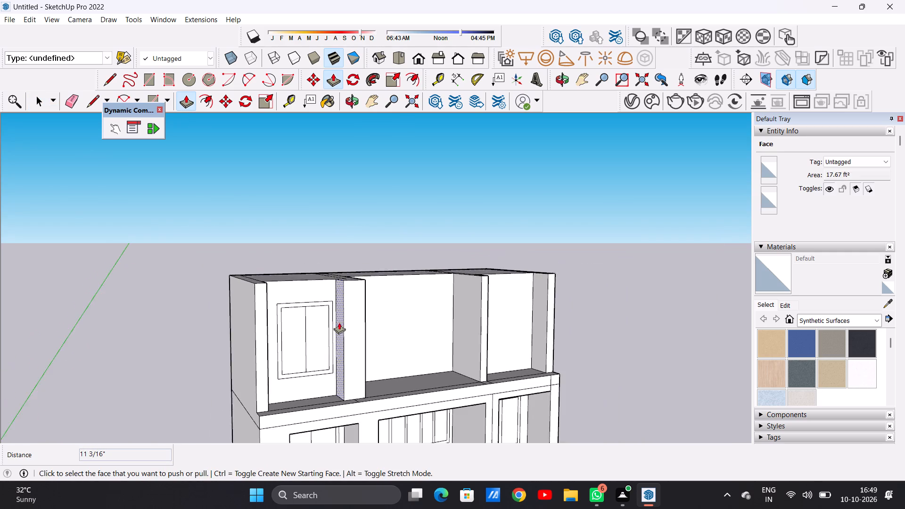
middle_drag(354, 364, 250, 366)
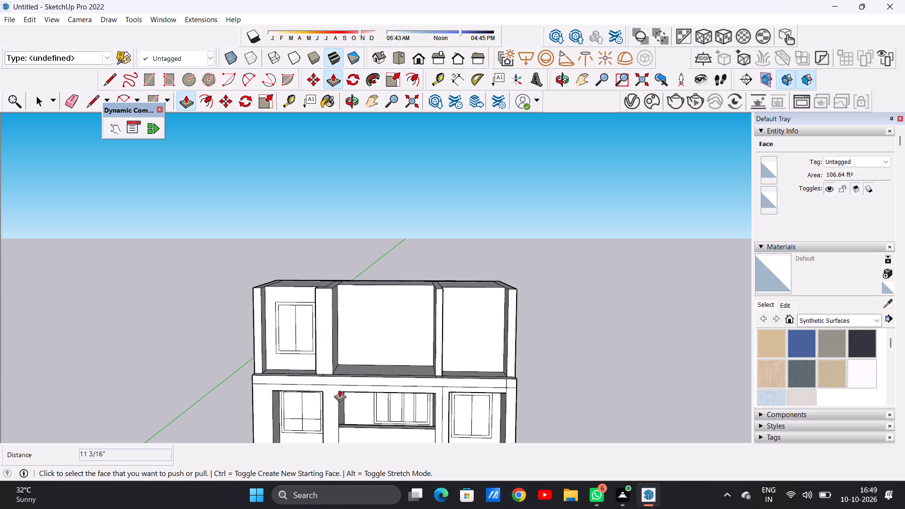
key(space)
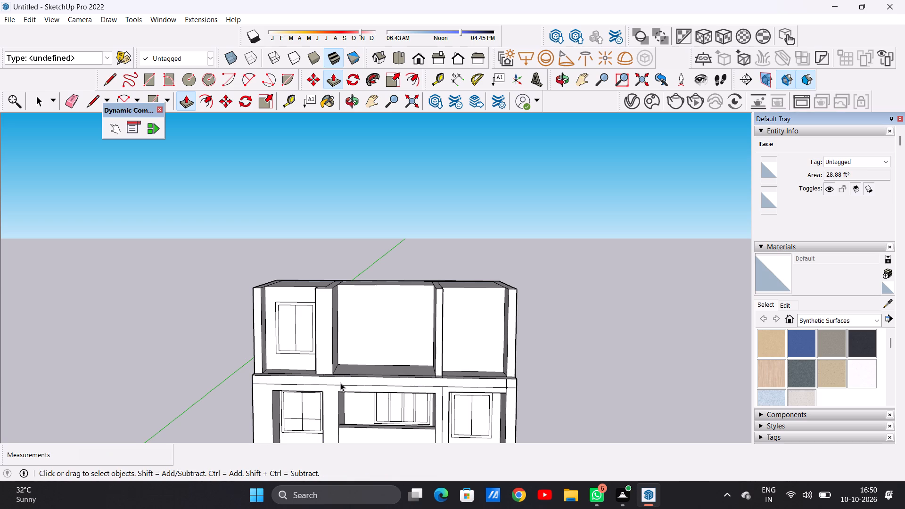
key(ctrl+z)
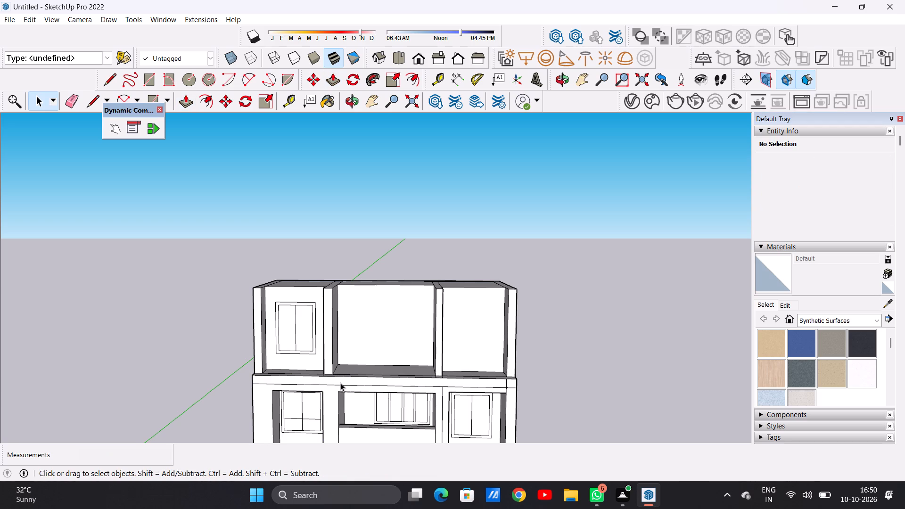
Push/Pull the left partition's middle-bay side face about 9 1/4" into the middle bay, referencing the storey below.
middle_drag(346, 332, 307, 366)
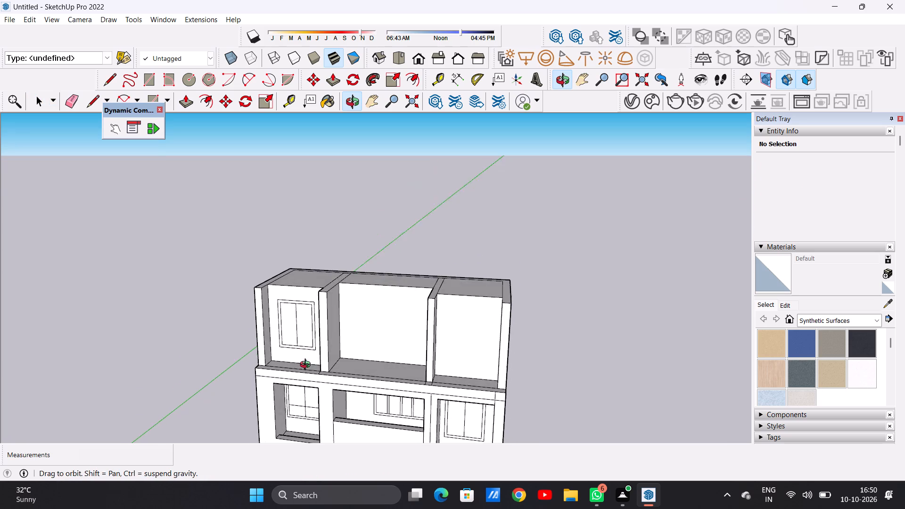
middle_drag(307, 366, 314, 378)
scroll(330, 341, up, 2)
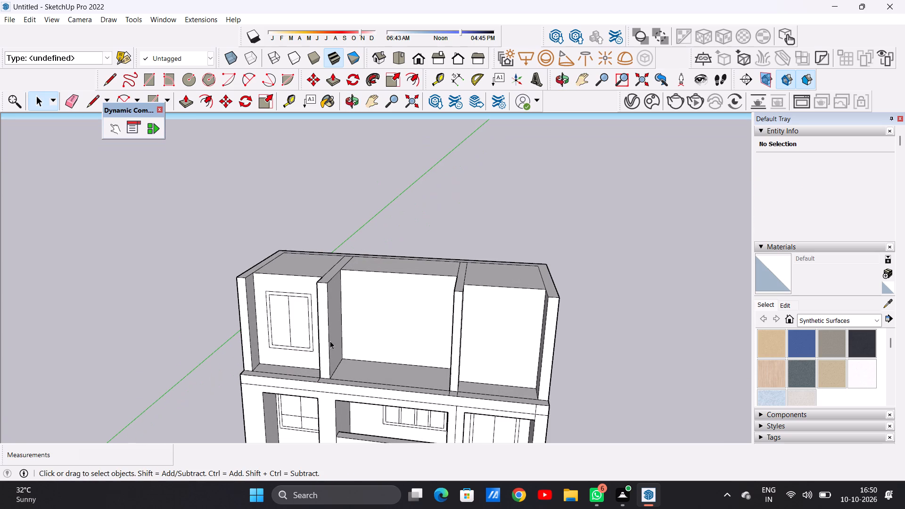
key(p)
scroll(329, 332, up, 4)
click(335, 335)
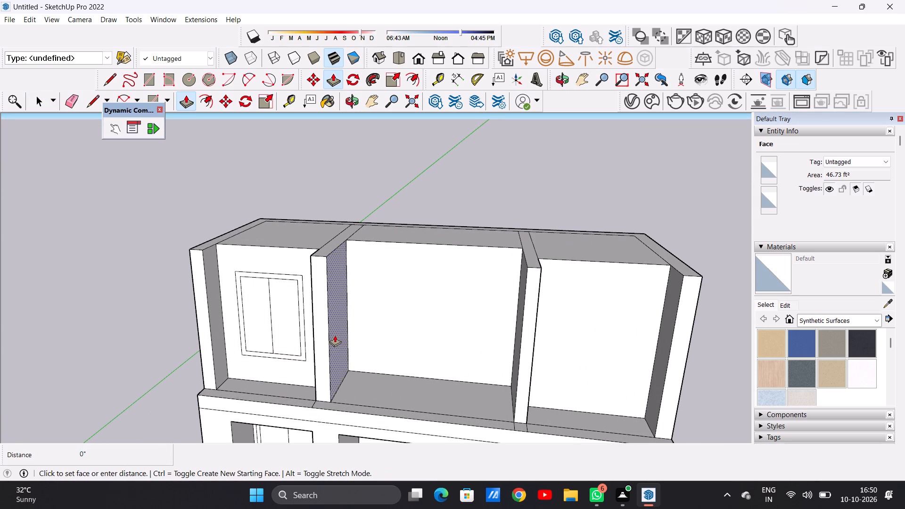
scroll(345, 336, down, 5)
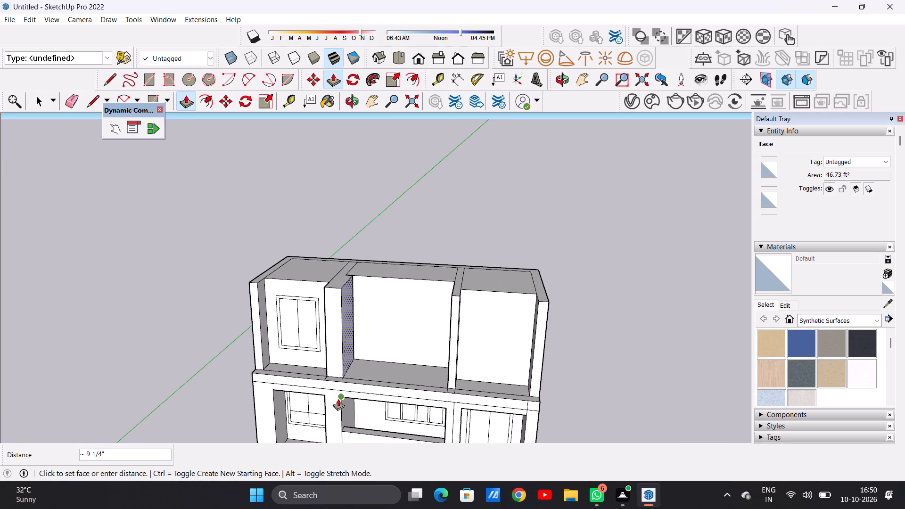
click(338, 399)
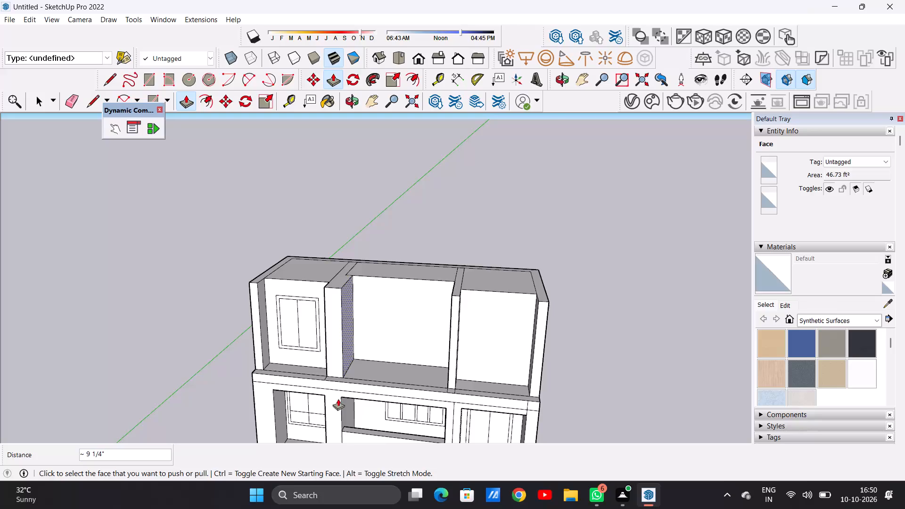
key(space)
Push/Pull the inner face of the third storey's left end wall about 1' 4 3/4" into the left bay, referencing the storey below.
scroll(372, 343, down, 12)
middle_drag(360, 351, 428, 333)
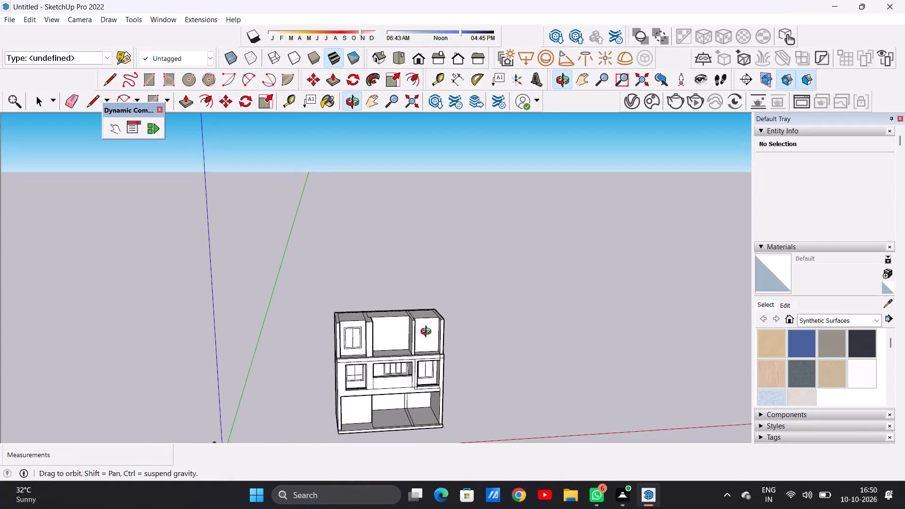
middle_drag(428, 333, 374, 328)
scroll(349, 340, up, 3)
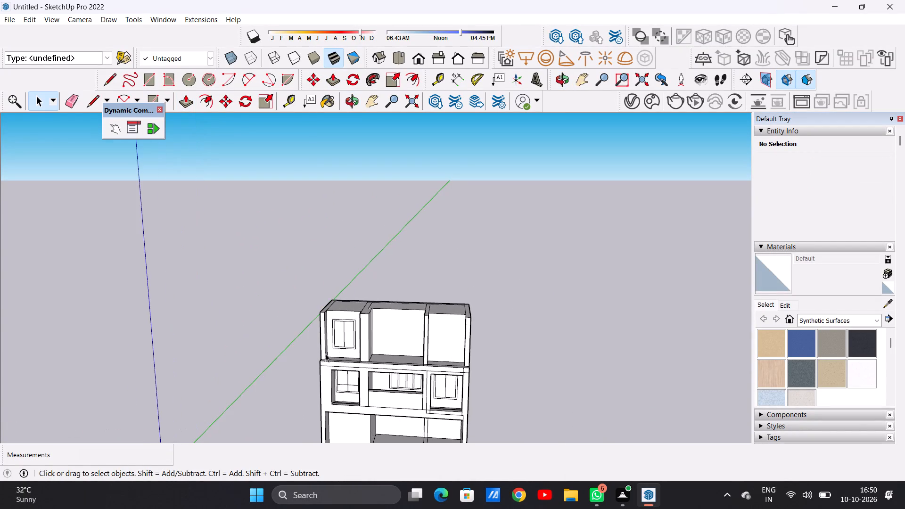
middle_drag(324, 357, 287, 350)
scroll(315, 340, up, 8)
key(p)
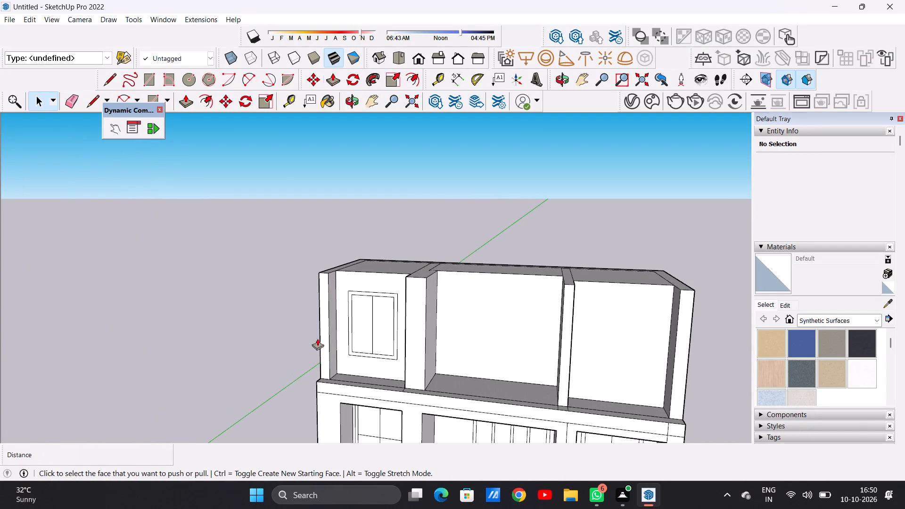
scroll(343, 320, up, 4)
click(326, 342)
scroll(343, 345, down, 7)
scroll(330, 338, up, 1)
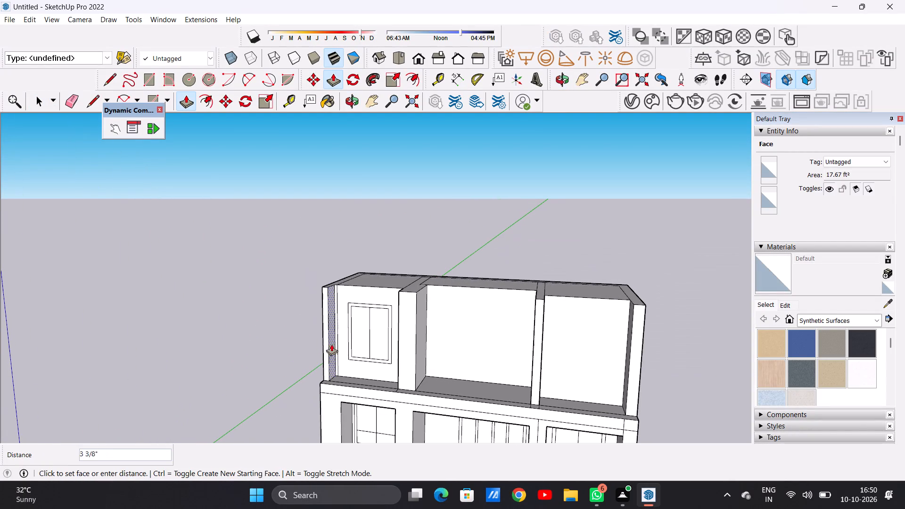
click(339, 404)
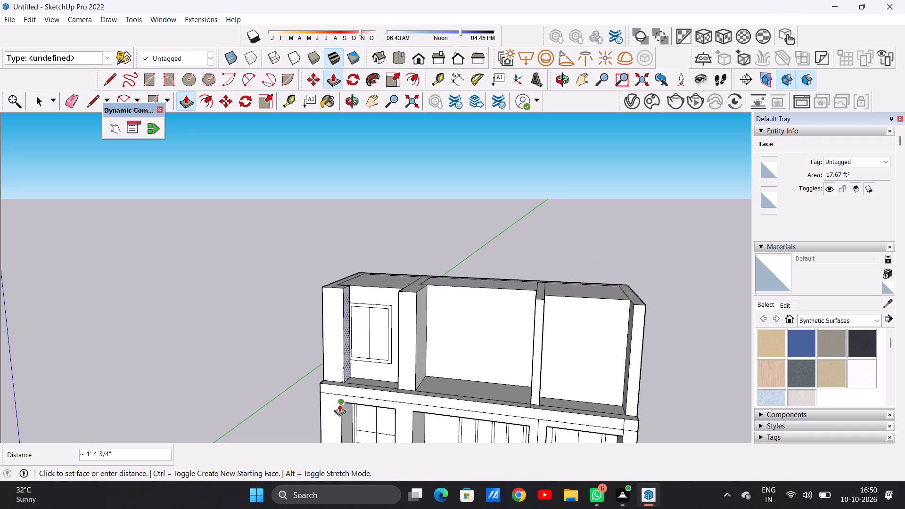
key(space)
middle_drag(345, 375, 384, 334)
scroll(380, 350, up, 7)
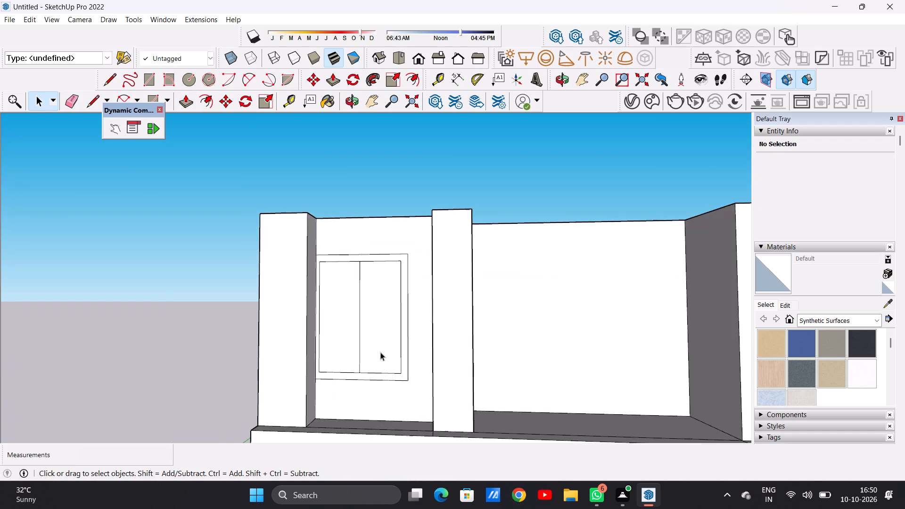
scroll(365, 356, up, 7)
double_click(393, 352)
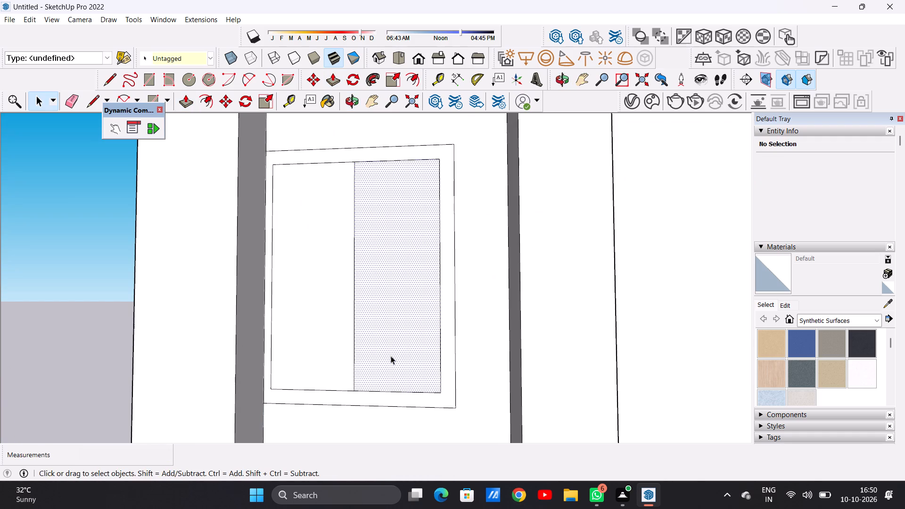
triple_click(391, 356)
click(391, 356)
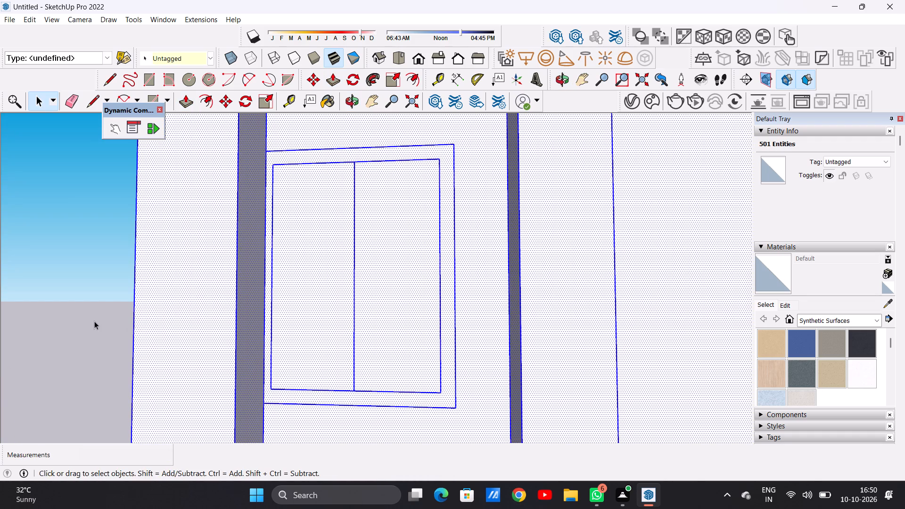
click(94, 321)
Erase the whole window drawing in the third storey's left bay: outer outline, inner rectangle and centre line.
scroll(319, 334, down, 16)
middle_drag(333, 360, 297, 378)
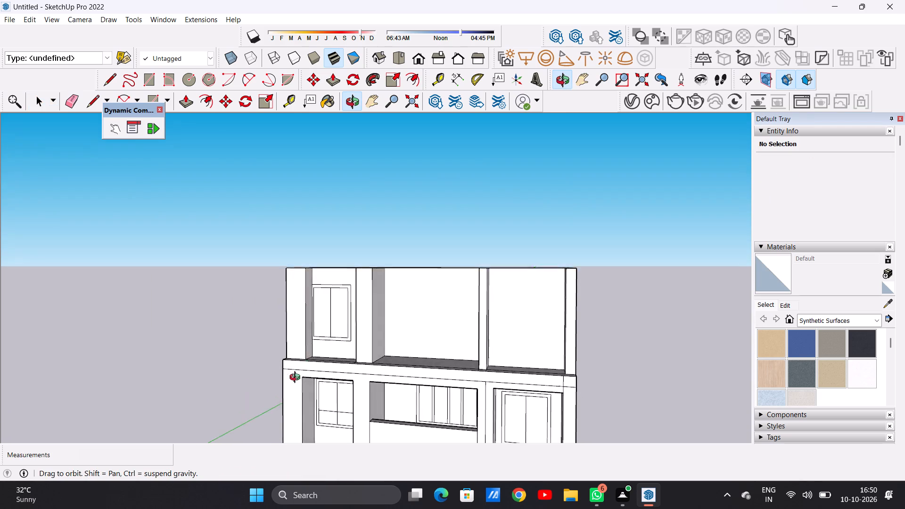
middle_drag(297, 378, 307, 405)
middle_drag(330, 356, 380, 353)
scroll(337, 341, up, 6)
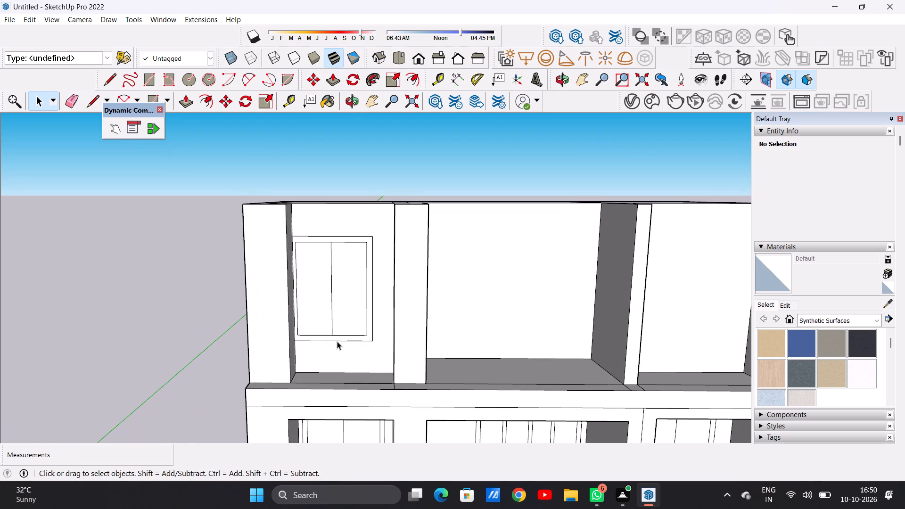
key(e)
drag(354, 232, 356, 249)
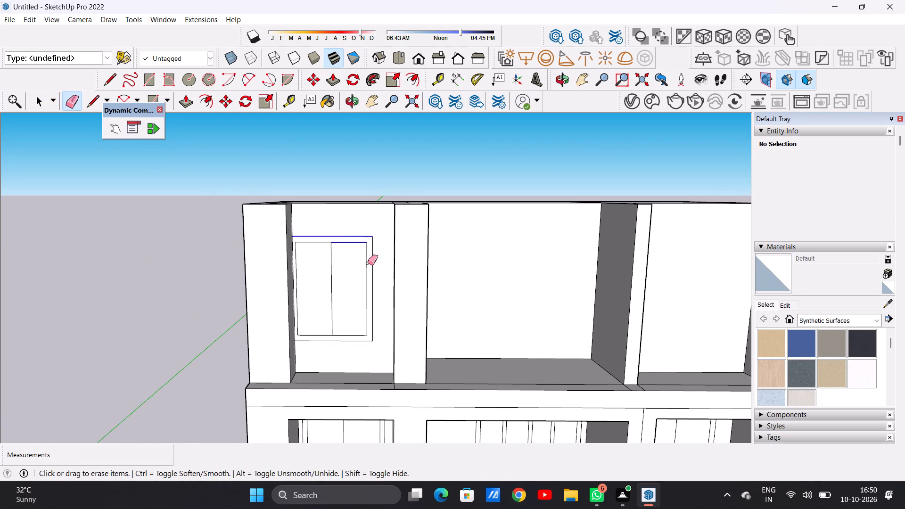
drag(372, 266, 354, 278)
drag(308, 241, 313, 263)
drag(298, 271, 296, 271)
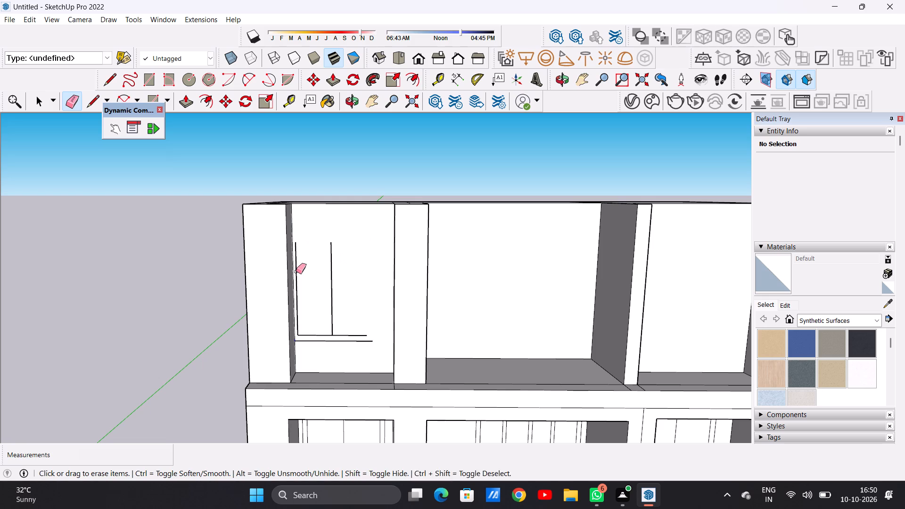
drag(296, 271, 289, 276)
key(ctrl+z)
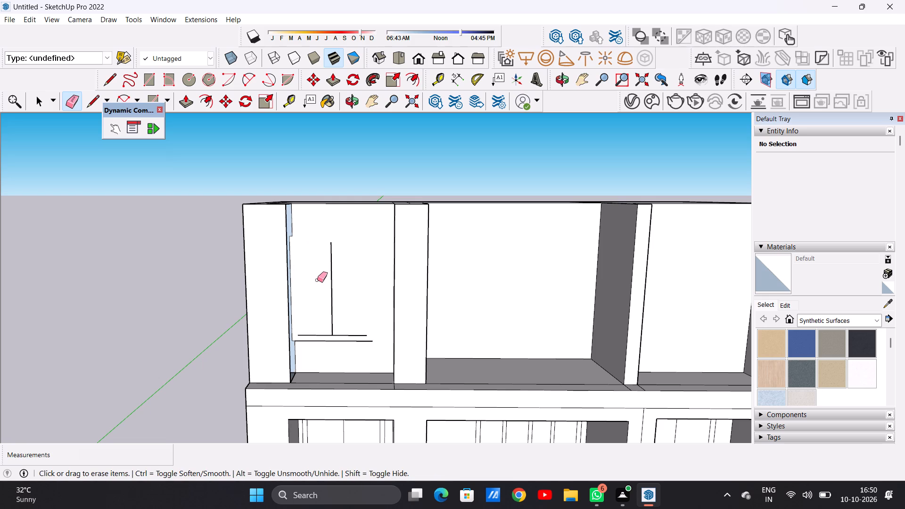
drag(335, 277, 329, 289)
drag(331, 314, 337, 350)
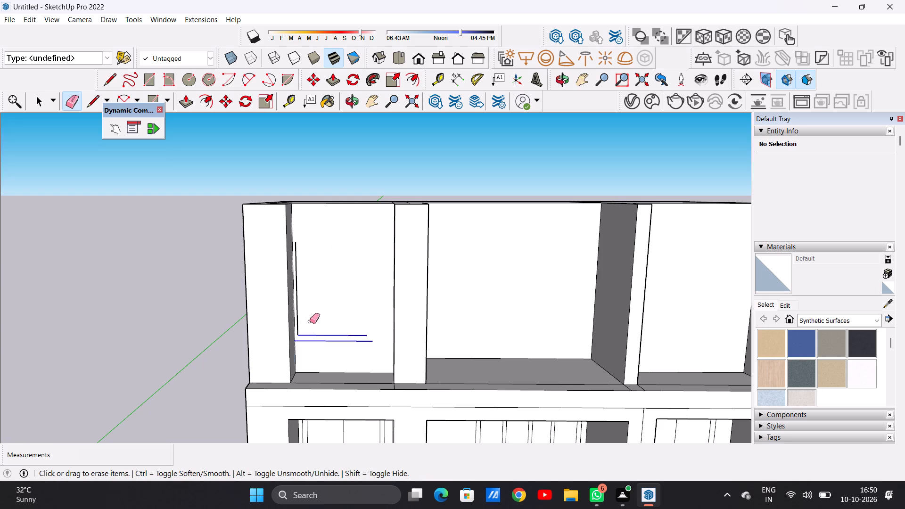
scroll(306, 311, up, 11)
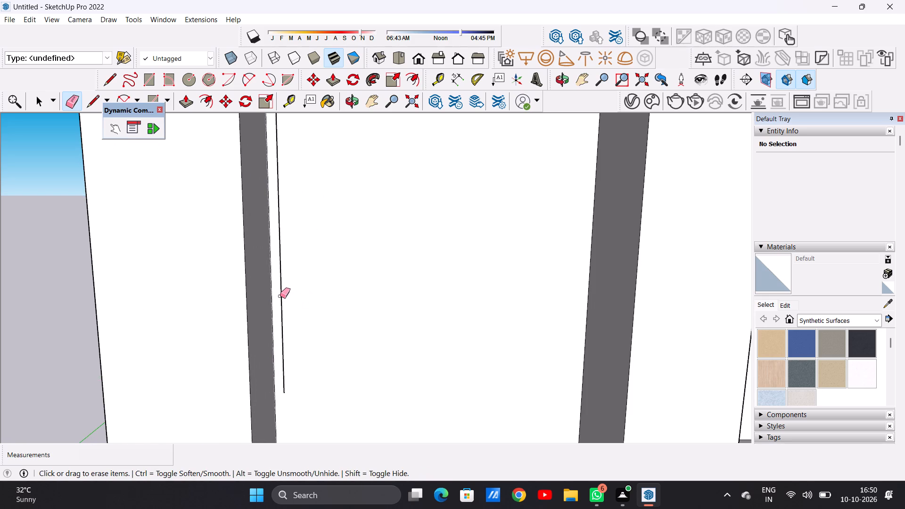
click(280, 296)
click(284, 288)
drag(277, 295, 288, 293)
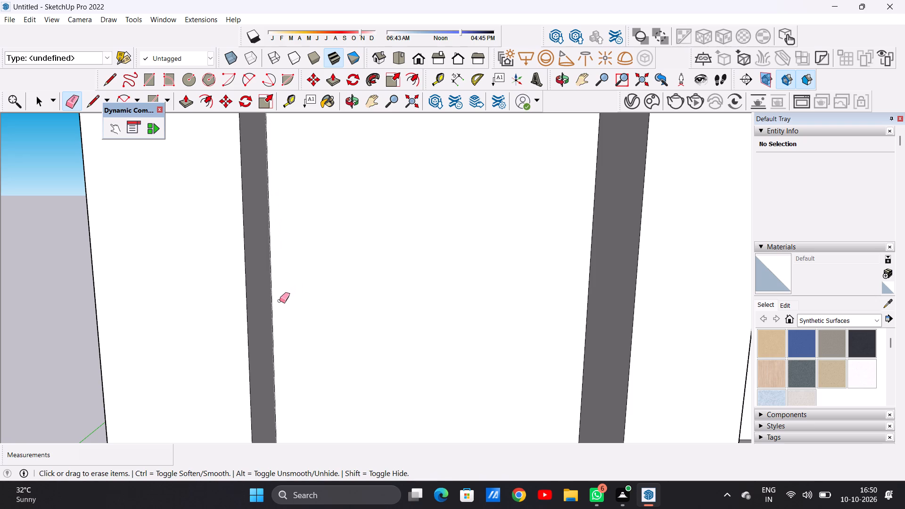
key(space)
Draw a window rectangle about 6' 3" high and 4' 8" wide, centred between the walls on the third storey's left-bay back wall.
scroll(307, 302, down, 20)
scroll(307, 302, down, 1)
middle_drag(316, 330, 313, 302)
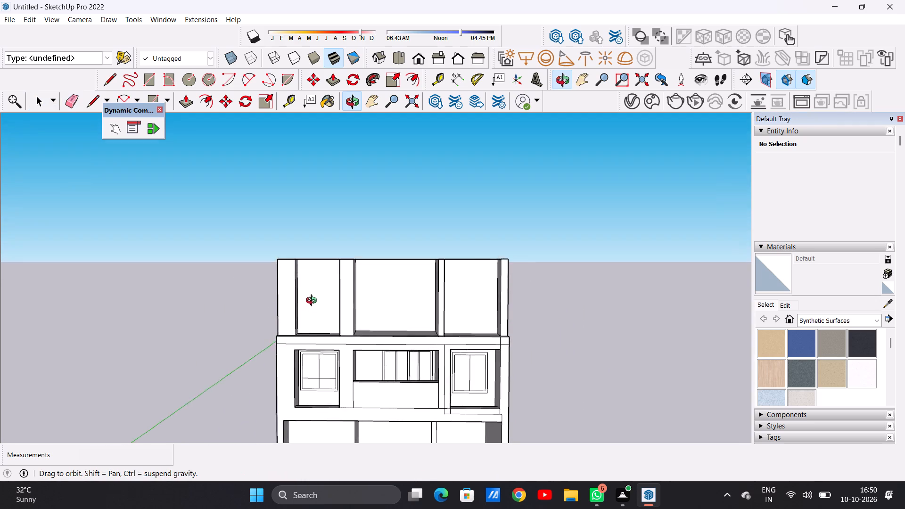
middle_drag(313, 302, 327, 306)
scroll(327, 306, up, 1)
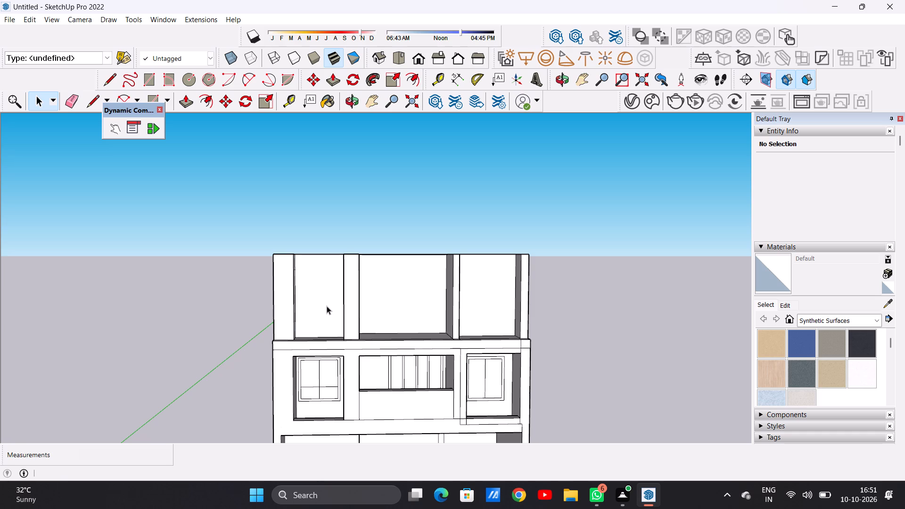
scroll(317, 296, down, 20)
scroll(317, 296, down, 6)
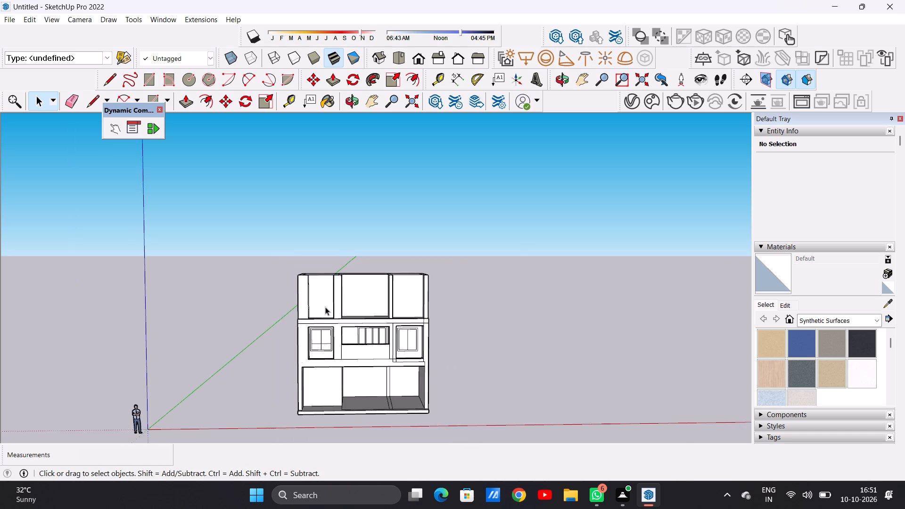
scroll(325, 307, up, 9)
middle_drag(330, 271, 320, 283)
scroll(319, 282, up, 2)
key(r)
scroll(317, 276, up, 1)
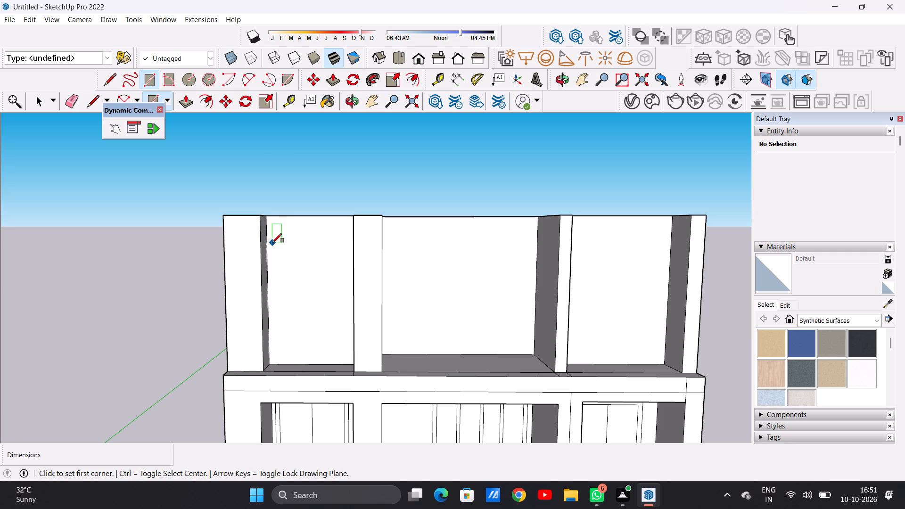
click(273, 243)
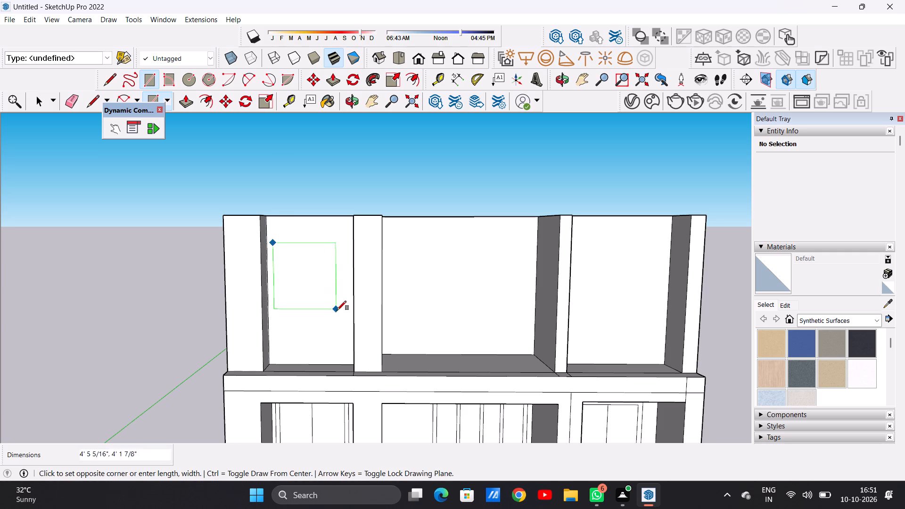
click(346, 336)
key(space)
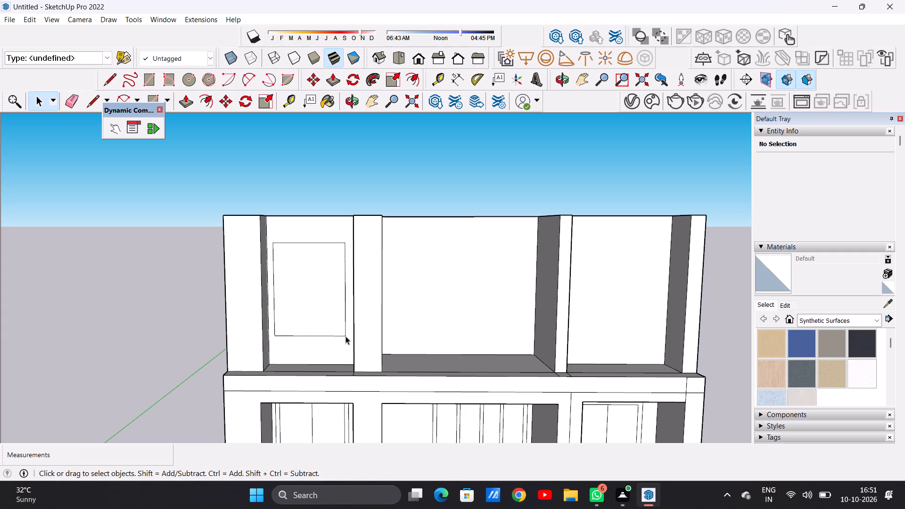
Offset the new window rectangle inward by about 4 1/2" for the frame.
text(OF)
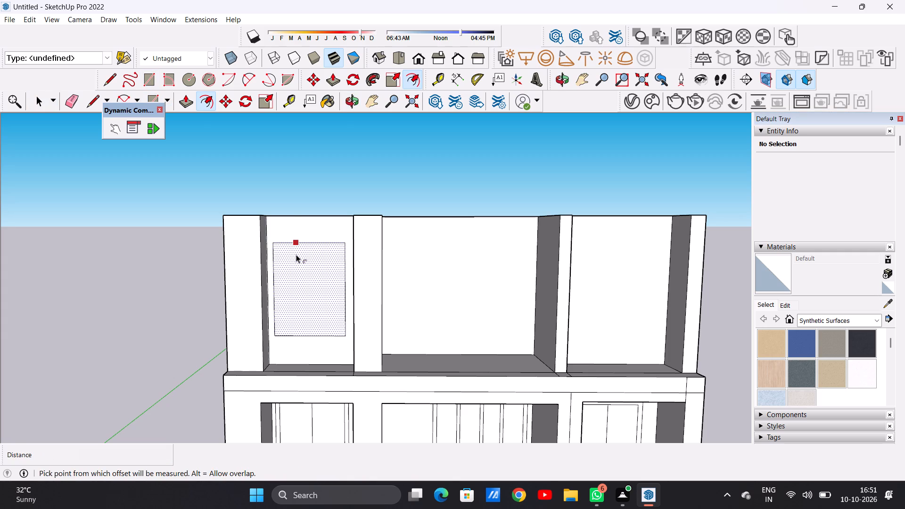
click(296, 254)
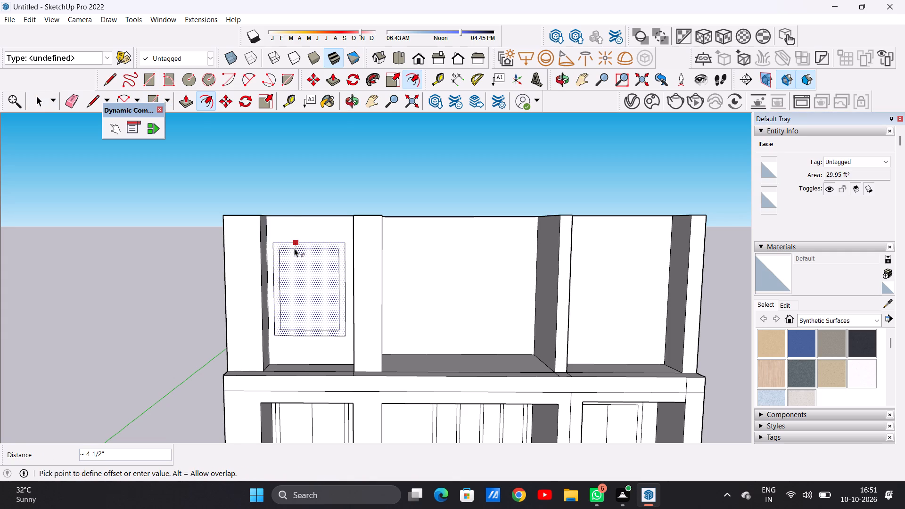
click(294, 248)
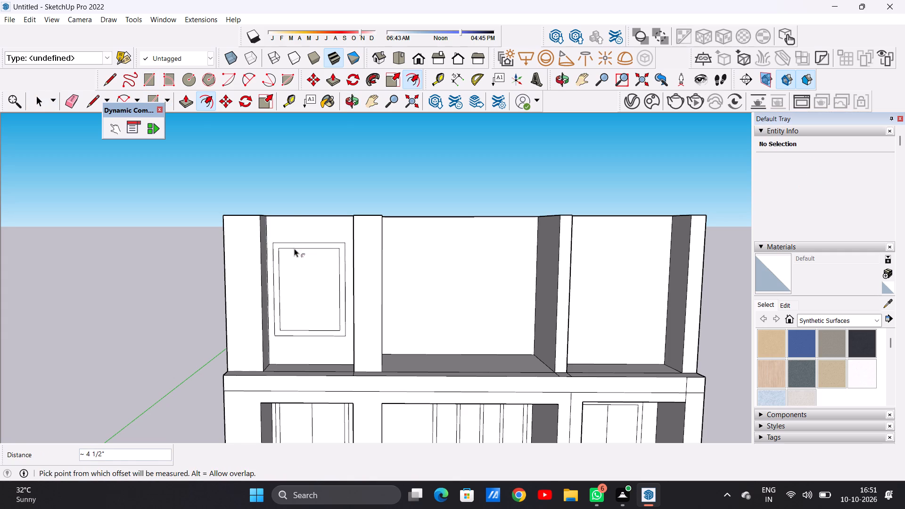
key(space)
Draw a vertical centre line about 5' 6" long from the inner rectangle's top edge to its bottom edge.
text(L)
click(310, 248)
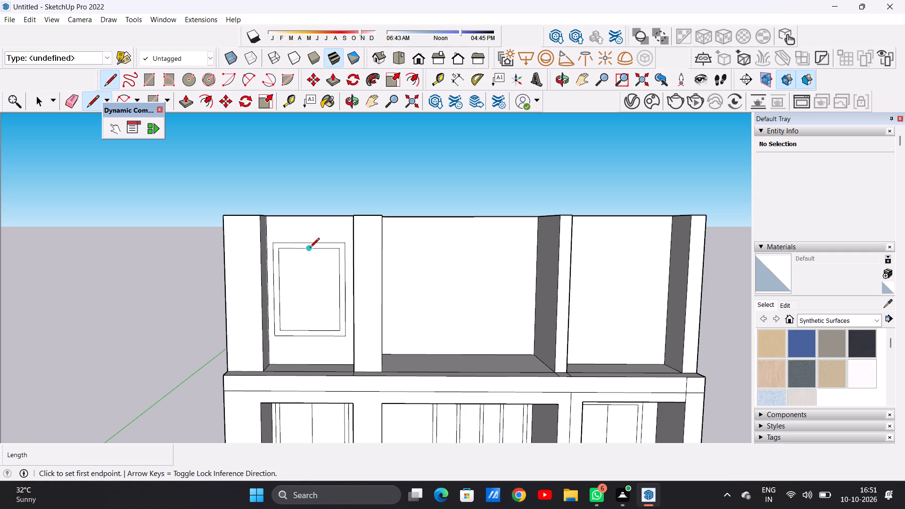
click(313, 328)
key(space)
key(space)
Draw a horizontal line across the inner window rectangle below mid-height, matching the window in the storey below.
scroll(313, 325, down, 4)
scroll(311, 316, up, 1)
scroll(310, 313, down, 2)
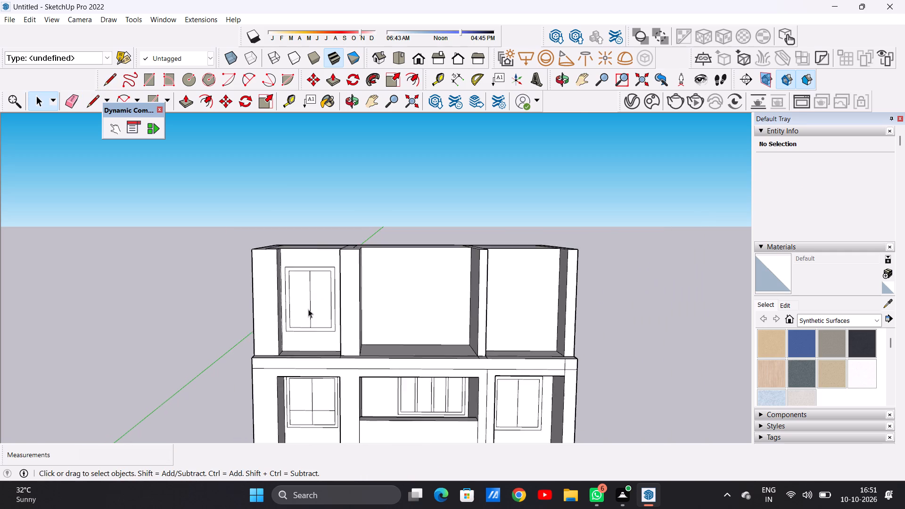
scroll(308, 309, down, 11)
scroll(332, 298, up, 7)
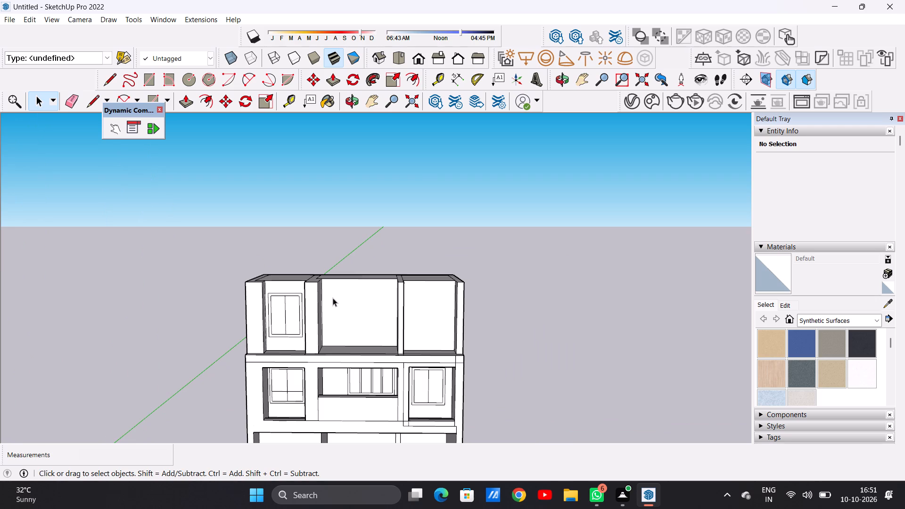
scroll(288, 325, up, 8)
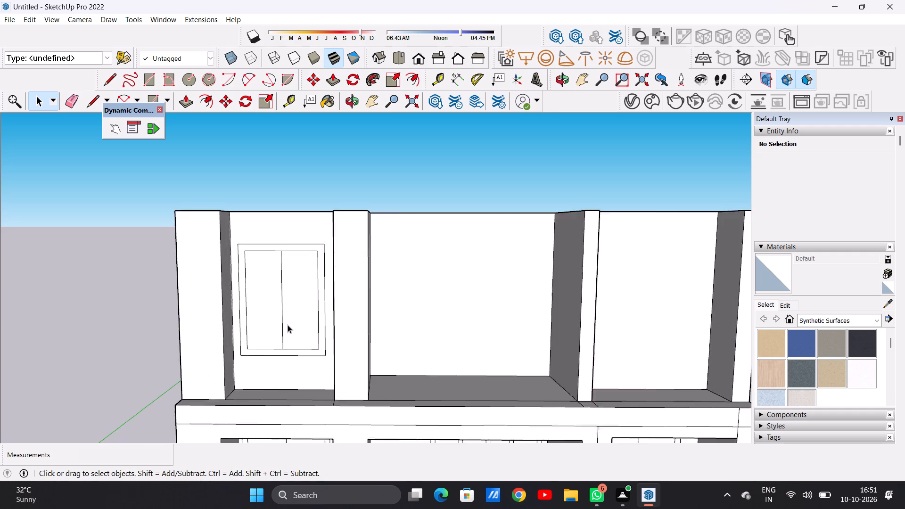
scroll(288, 325, up, 2)
key(l)
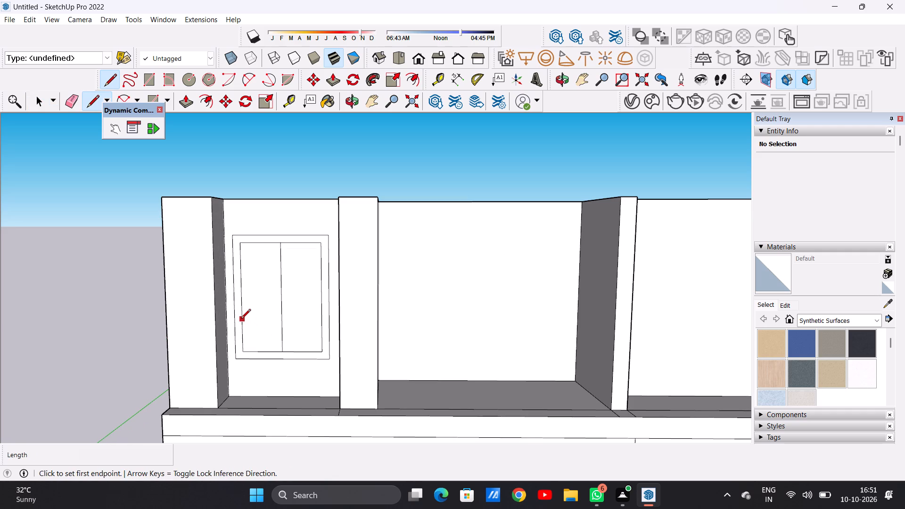
click(242, 310)
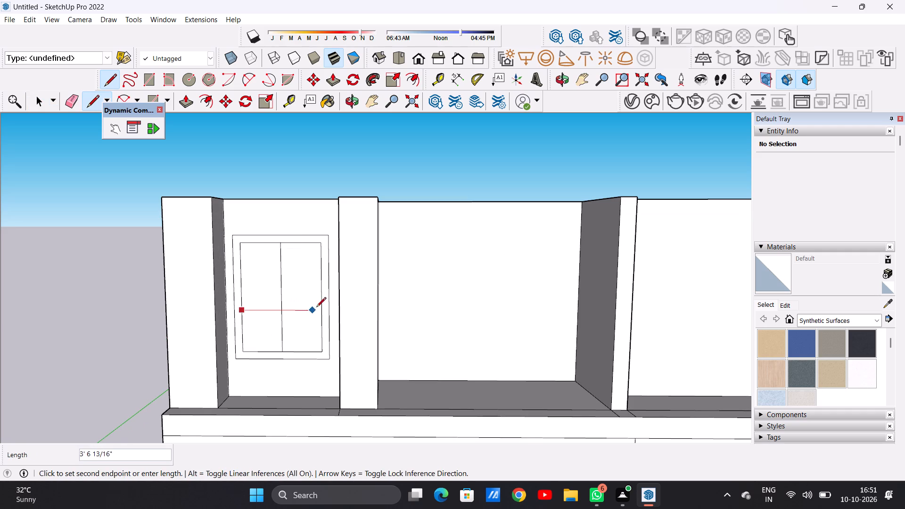
click(322, 308)
key(space)
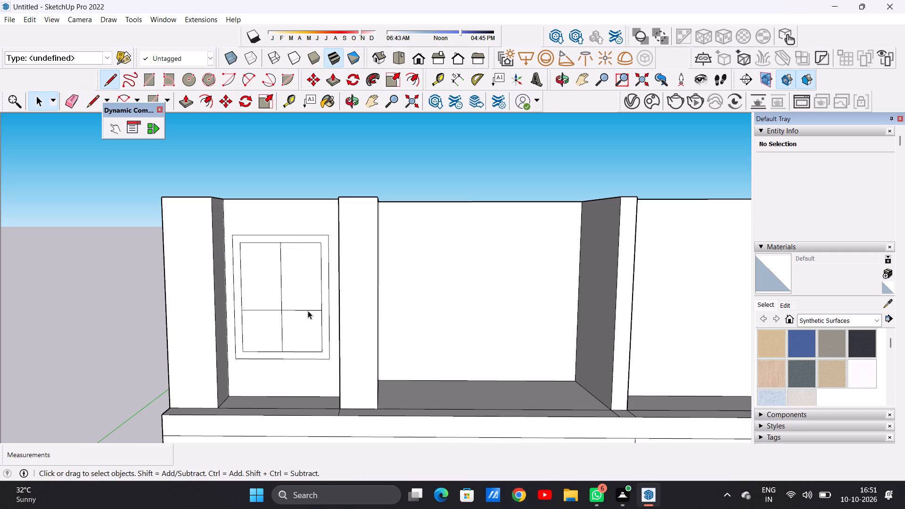
Erase the stray short line beside each of the two inner walls on the top of the third-storey slab ledge.
scroll(309, 319, down, 16)
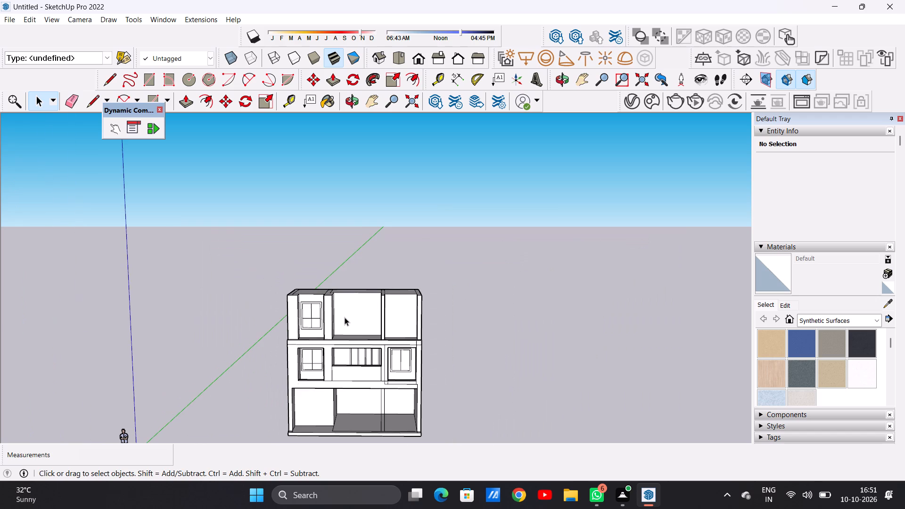
scroll(362, 316, down, 2)
scroll(363, 322, up, 5)
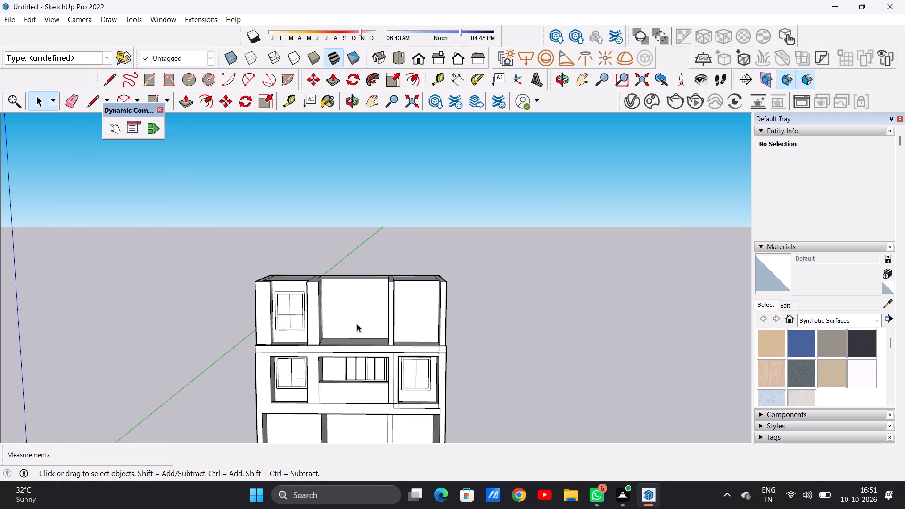
scroll(357, 324, up, 4)
middle_drag(355, 333, 344, 415)
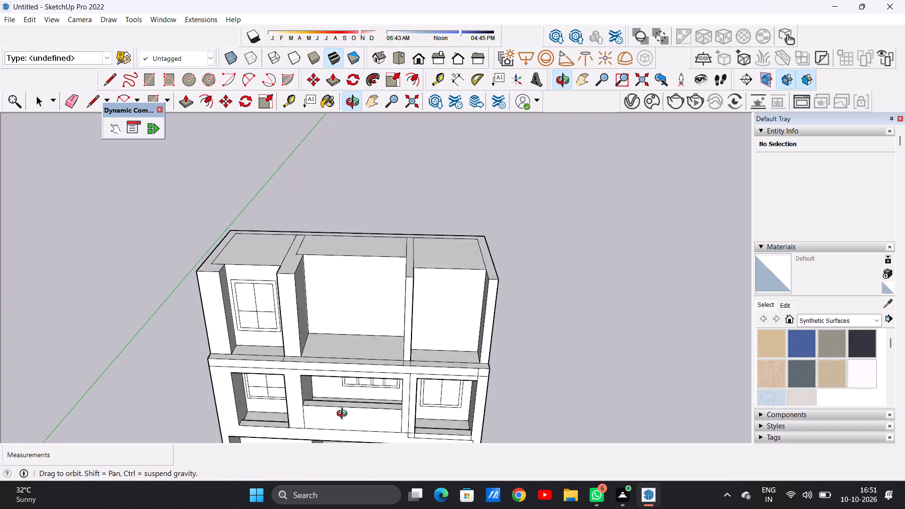
middle_drag(344, 415, 350, 435)
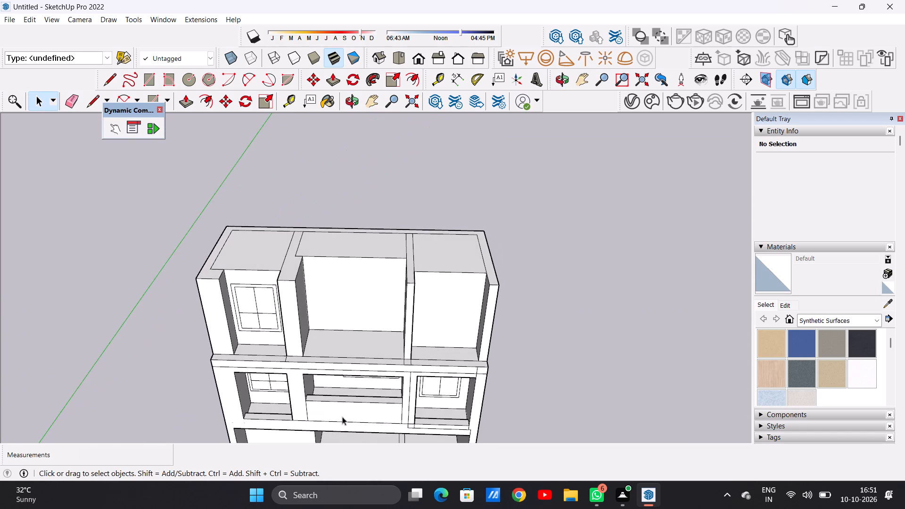
scroll(288, 361, up, 9)
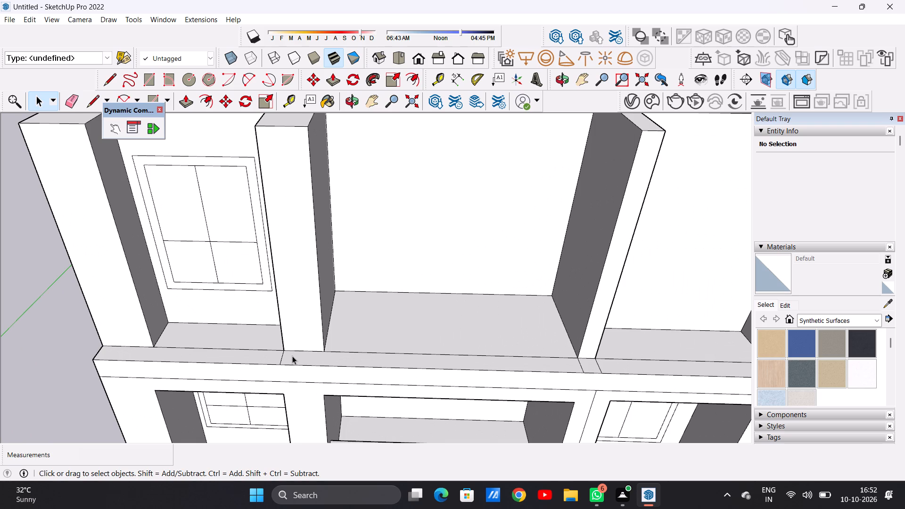
scroll(292, 356, up, 5)
key(e)
scroll(282, 357, up, 2)
scroll(282, 357, down, 1)
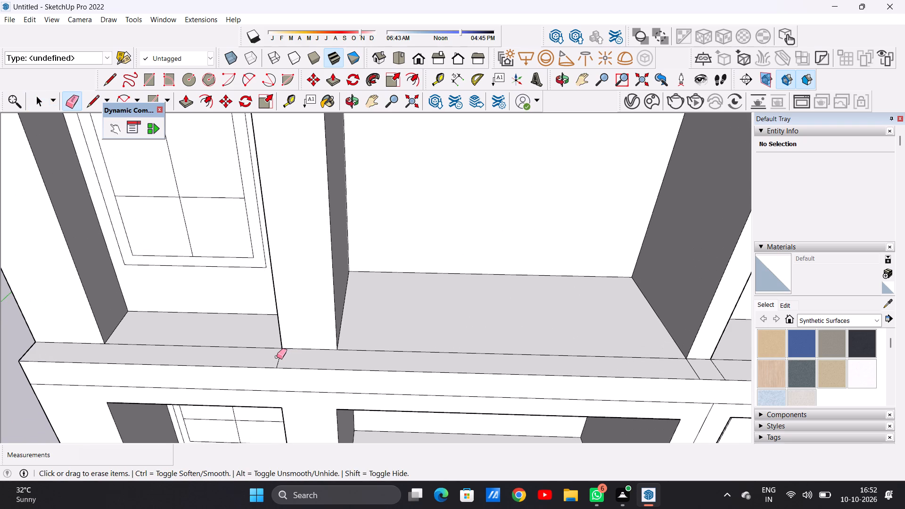
click(277, 357)
scroll(284, 361, down, 7)
scroll(490, 356, up, 4)
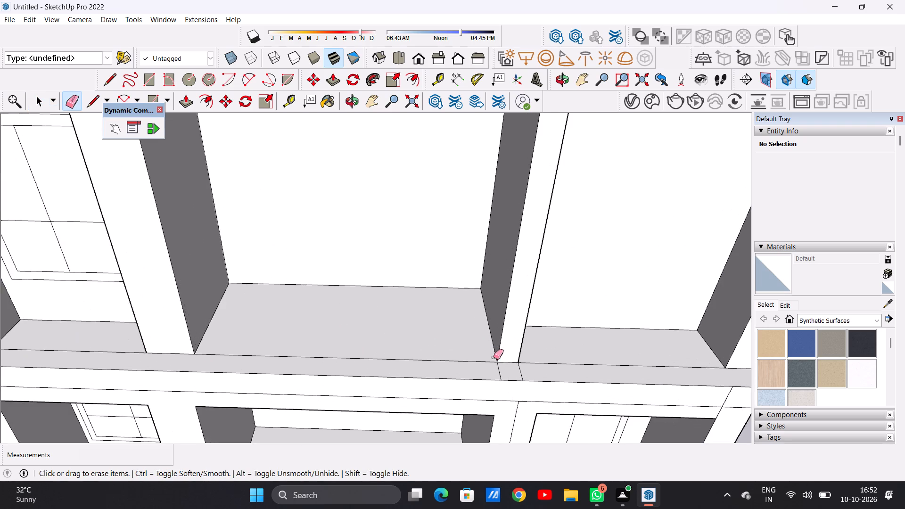
scroll(494, 357, up, 5)
drag(496, 375, 475, 380)
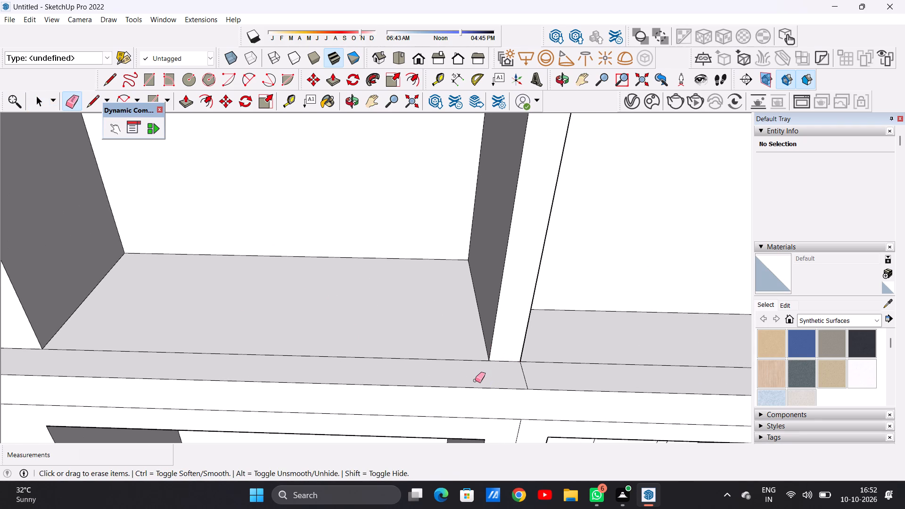
key(space)
Push/Pull the front face of the third storey's narrow right-hand partition wall outward about 11", flush with the slab's front edge.
scroll(453, 378, down, 4)
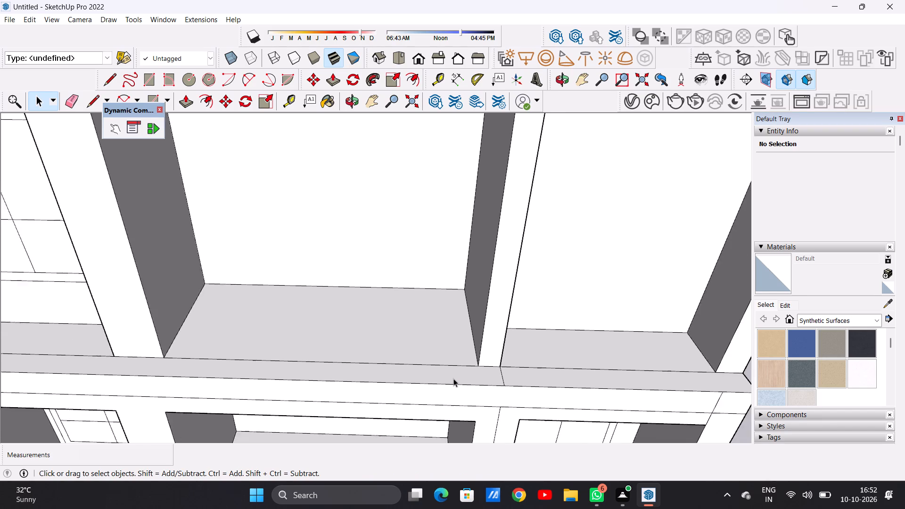
scroll(453, 378, down, 7)
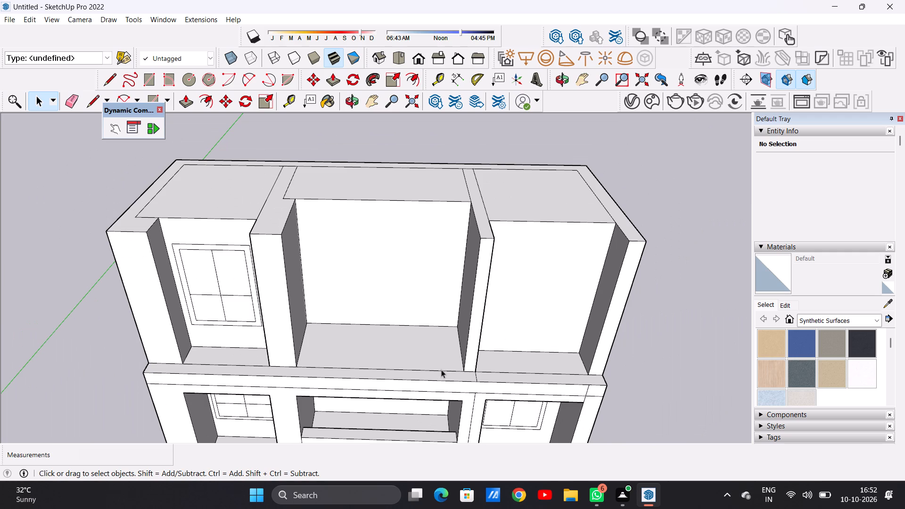
middle_drag(340, 309, 198, 287)
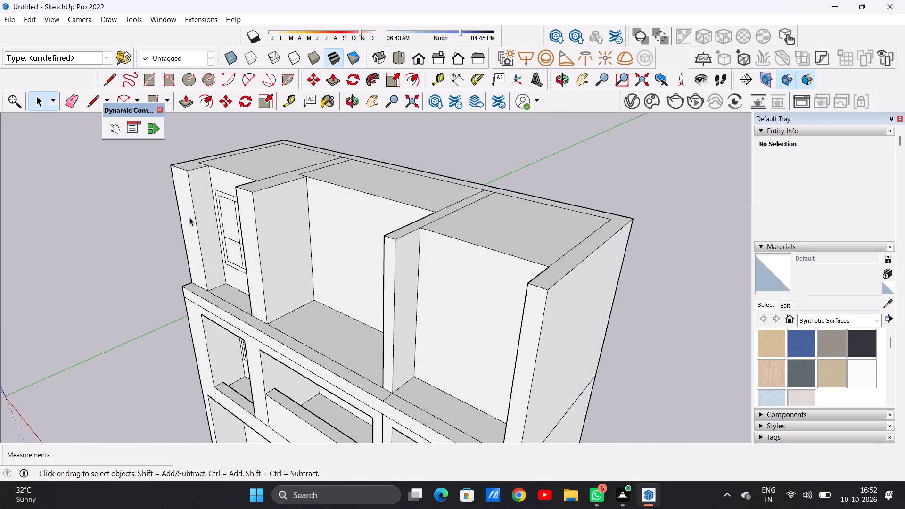
scroll(369, 351, up, 5)
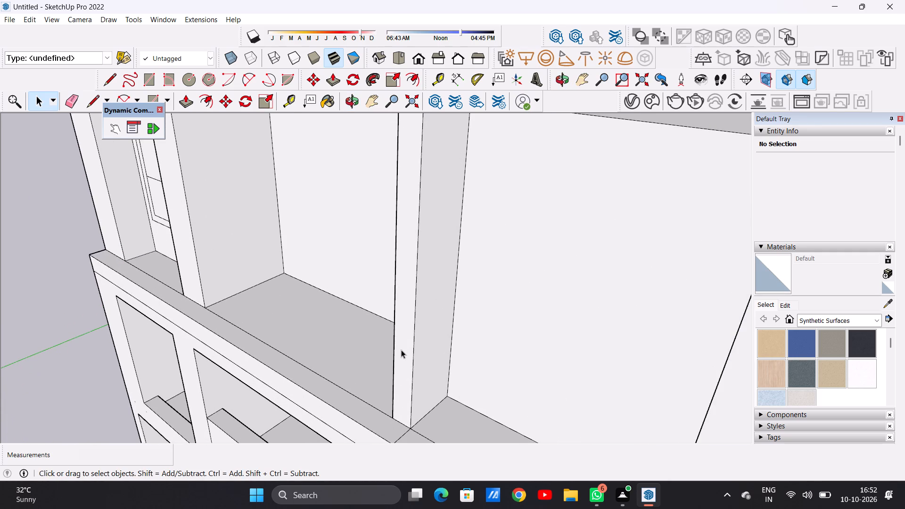
scroll(401, 350, down, 2)
key(p)
scroll(402, 337, up, 3)
click(402, 337)
scroll(394, 337, down, 4)
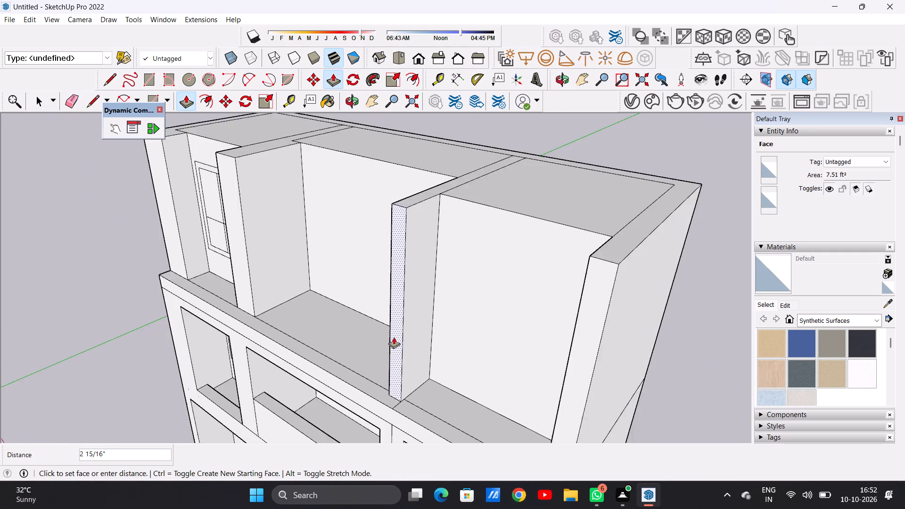
scroll(394, 337, down, 5)
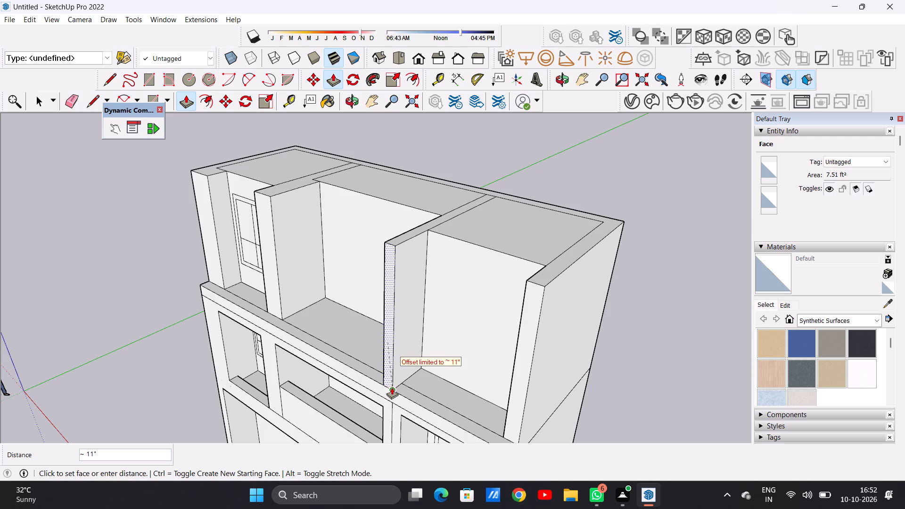
click(392, 387)
key(space)
Draw a line about 1' 3" long up the slab's front face, from the lower partition's edge line to the extended partition's base corner.
scroll(414, 347, down, 8)
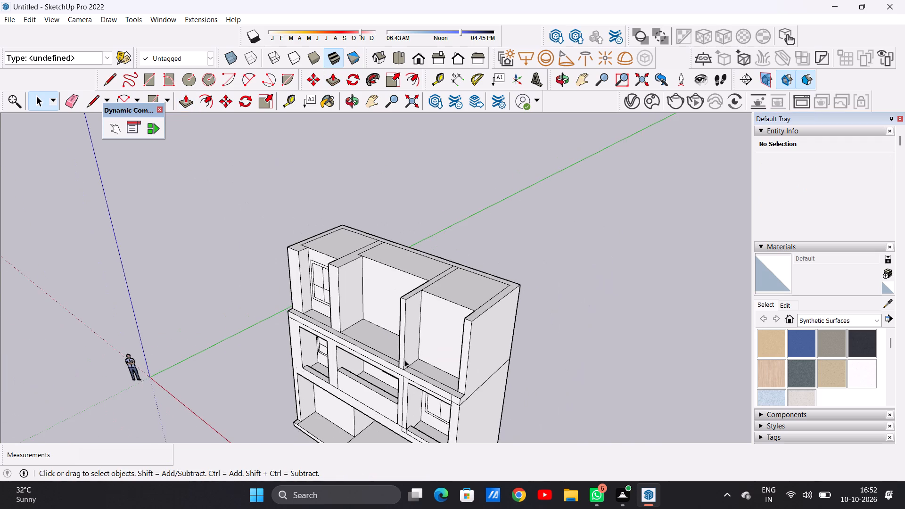
middle_drag(385, 346, 456, 302)
scroll(406, 378, up, 7)
scroll(457, 327, up, 4)
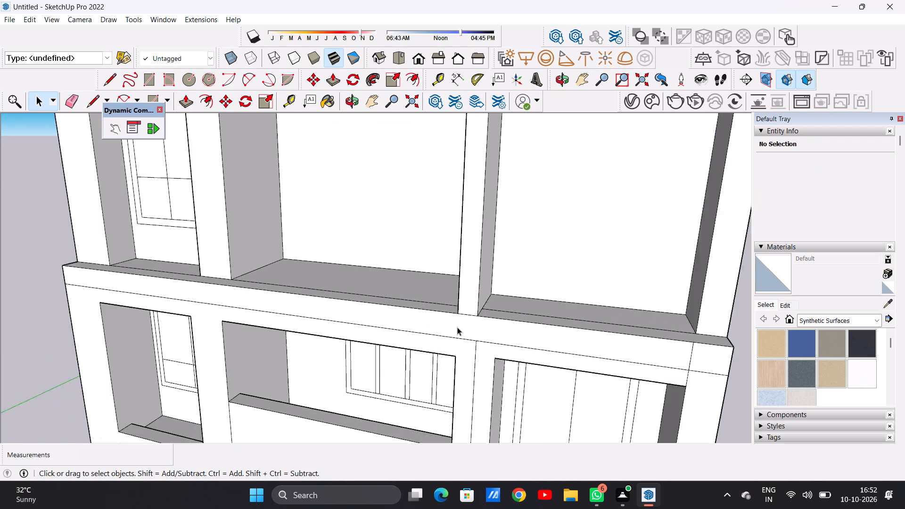
scroll(457, 327, up, 2)
scroll(457, 327, down, 5)
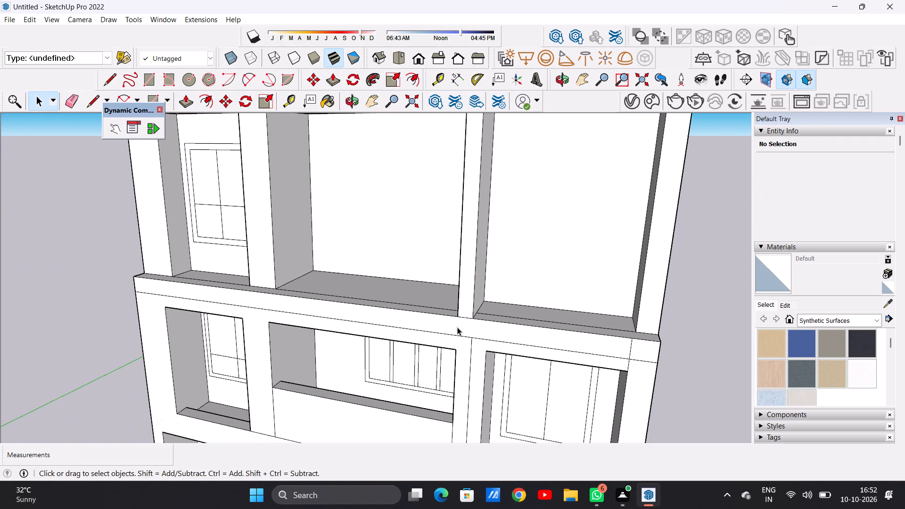
key(l)
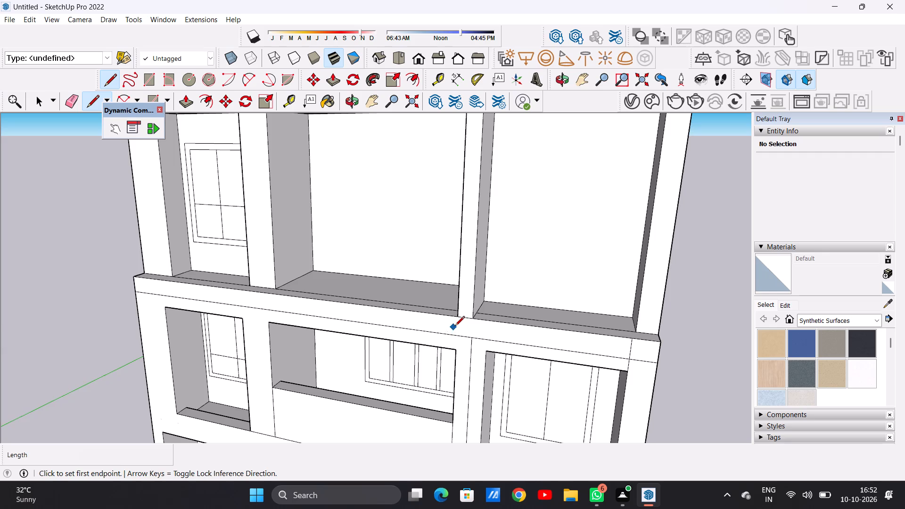
middle_drag(455, 327, 477, 375)
scroll(488, 364, up, 5)
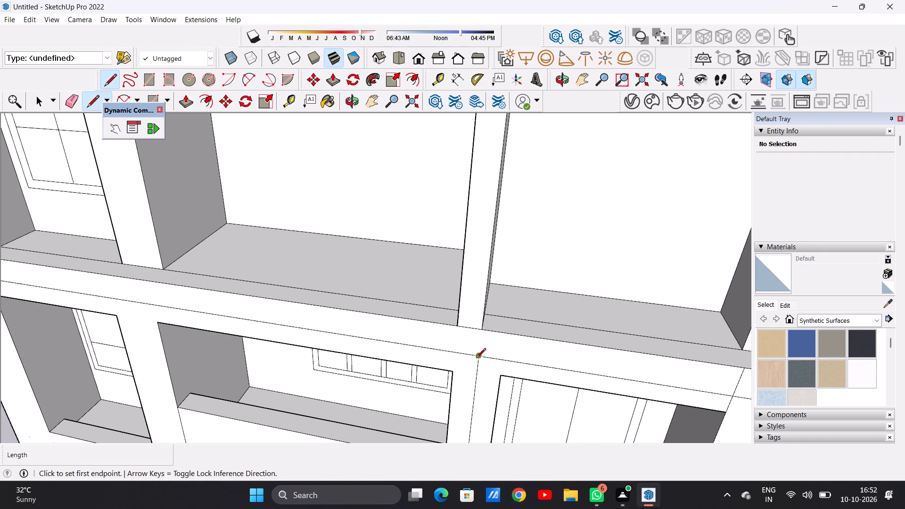
click(477, 355)
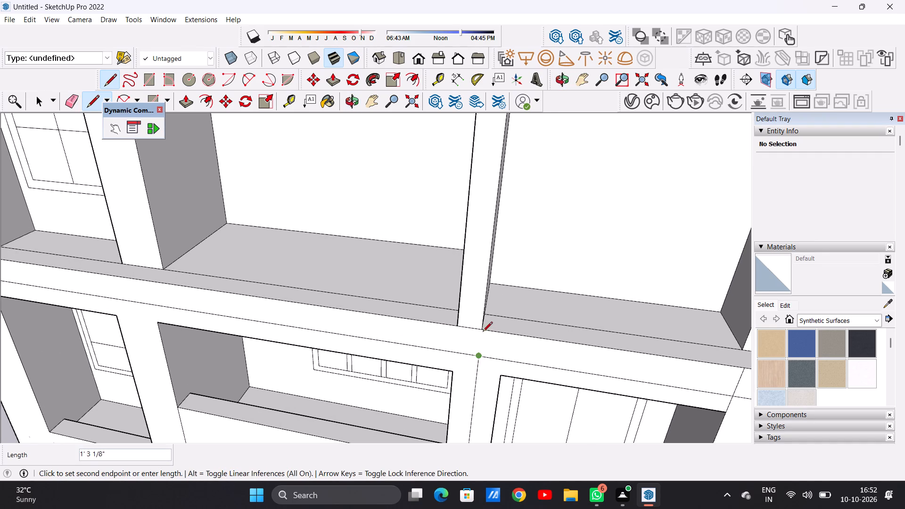
click(480, 330)
key(space)
Push/Pull the slab ledge's top face across the left and middle third-storey bays upward about 1' 2" as a parapet.
scroll(462, 341, up, 2)
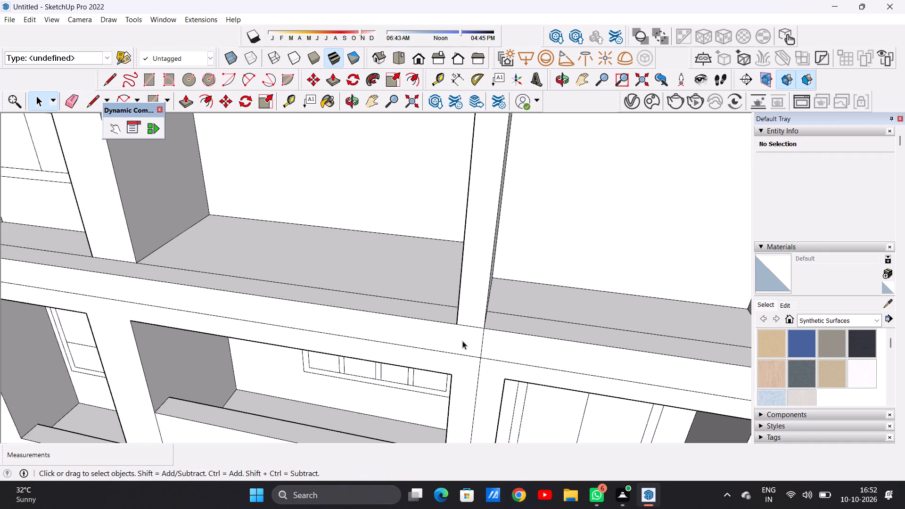
scroll(462, 341, up, 3)
scroll(459, 337, down, 3)
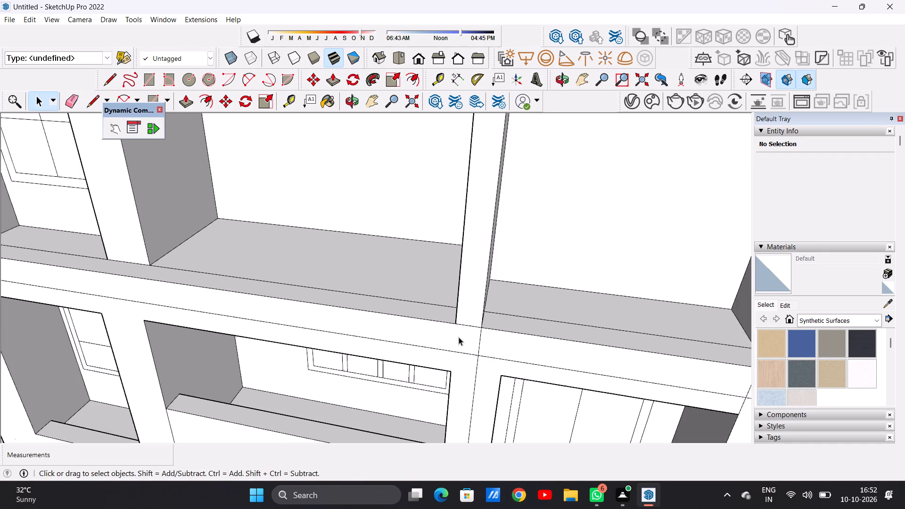
scroll(459, 337, down, 13)
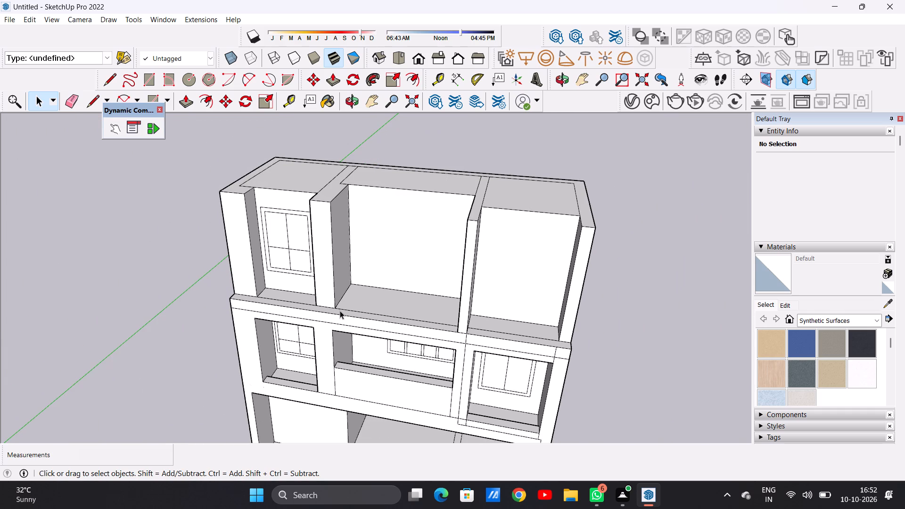
middle_drag(340, 311, 433, 362)
scroll(416, 332, up, 6)
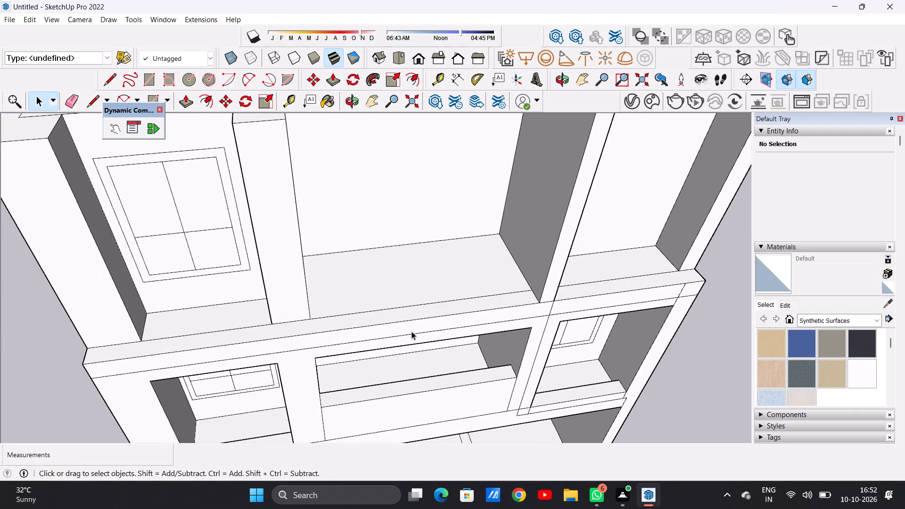
scroll(398, 333, down, 5)
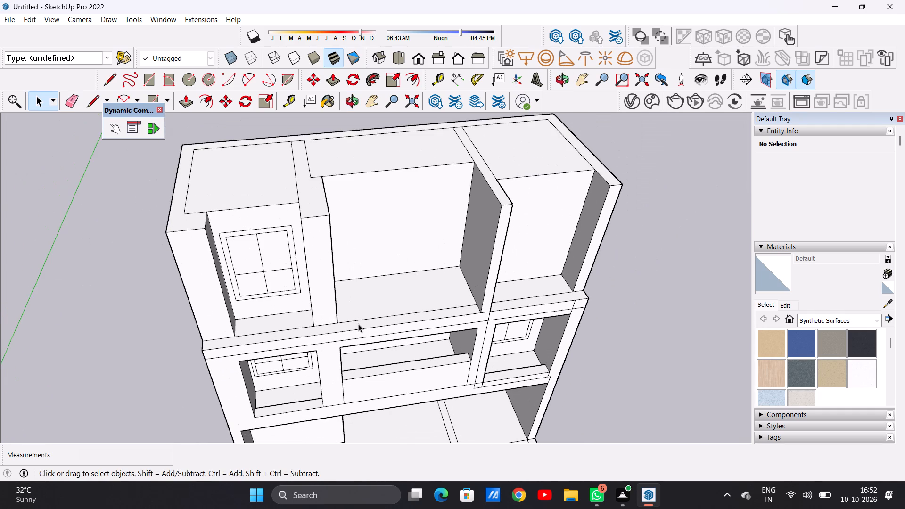
key(p)
middle_drag(444, 314, 353, 335)
scroll(397, 337, up, 2)
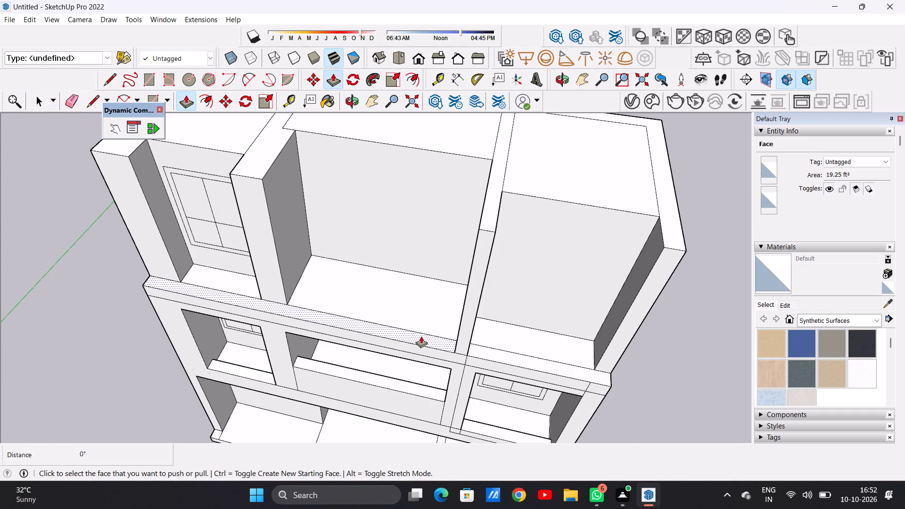
click(443, 341)
middle_drag(448, 340, 469, 293)
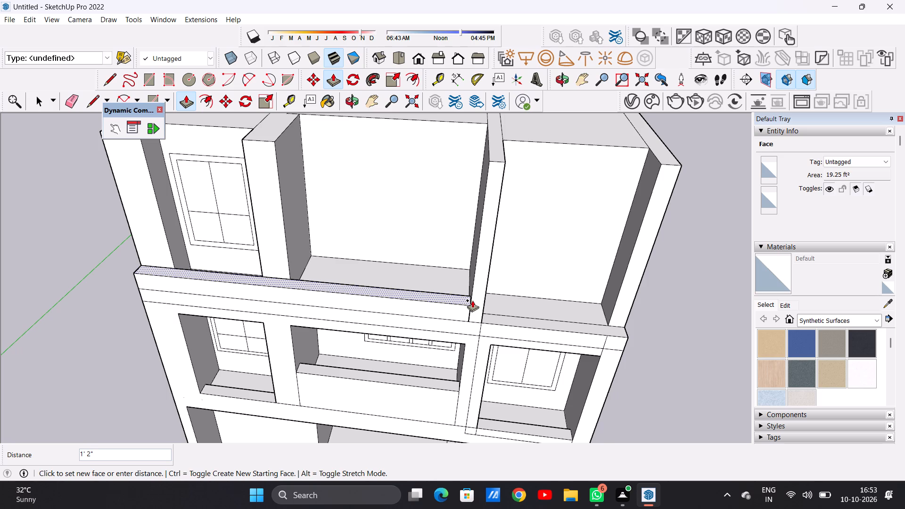
click(472, 300)
key(space)
Examine the raised third-storey parapet and its junctions with the piers and outer walls from the front and side.
scroll(398, 347, down, 4)
middle_drag(423, 361, 433, 308)
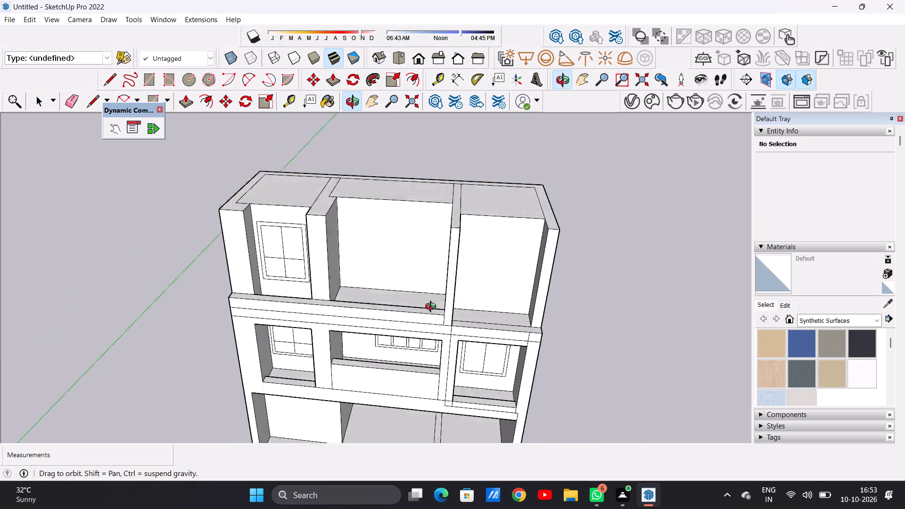
middle_drag(433, 308, 446, 367)
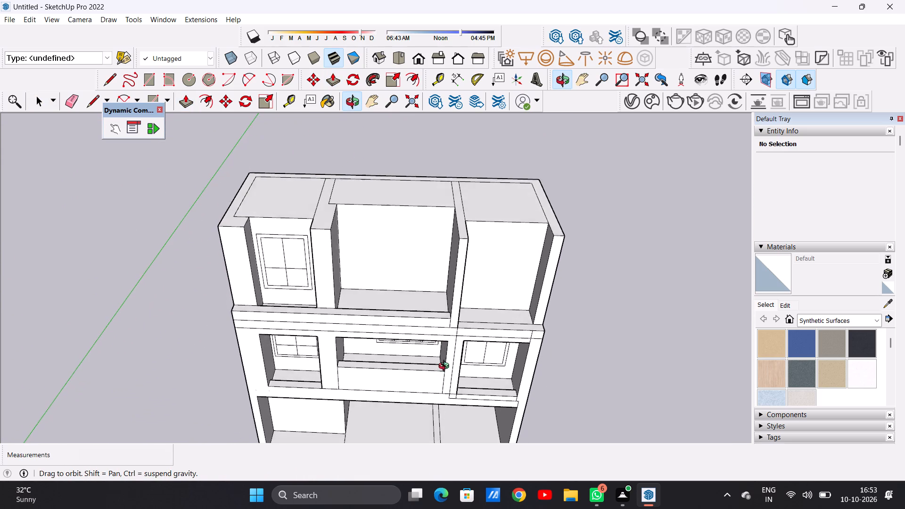
middle_drag(446, 367, 446, 368)
scroll(309, 322, up, 5)
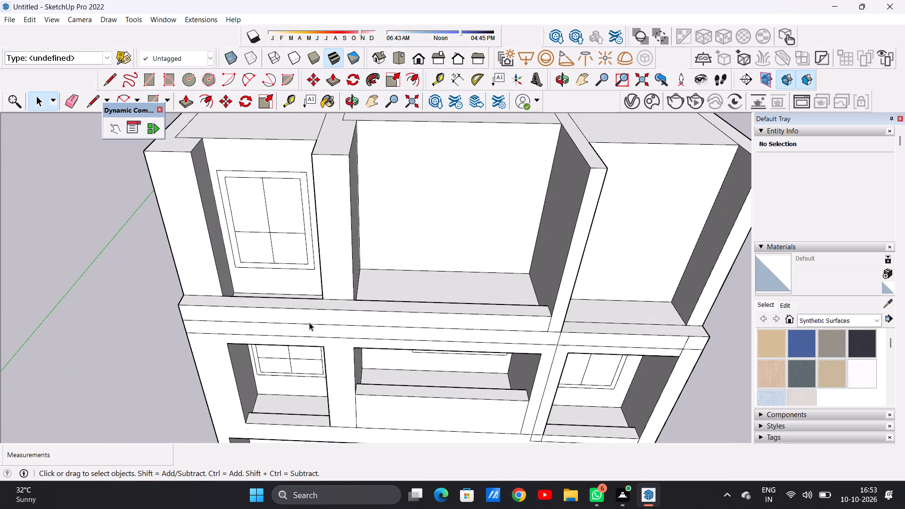
middle_drag(440, 310, 414, 220)
scroll(424, 324, down, 6)
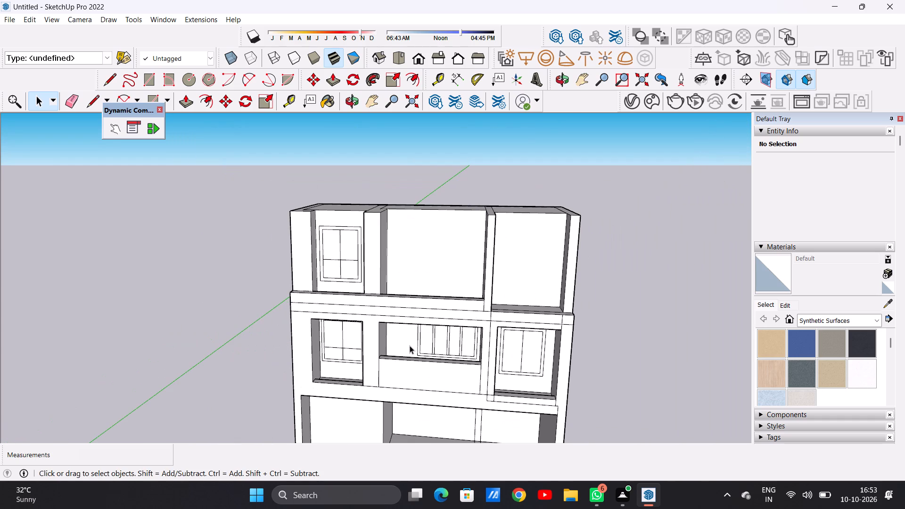
middle_drag(290, 298, 351, 327)
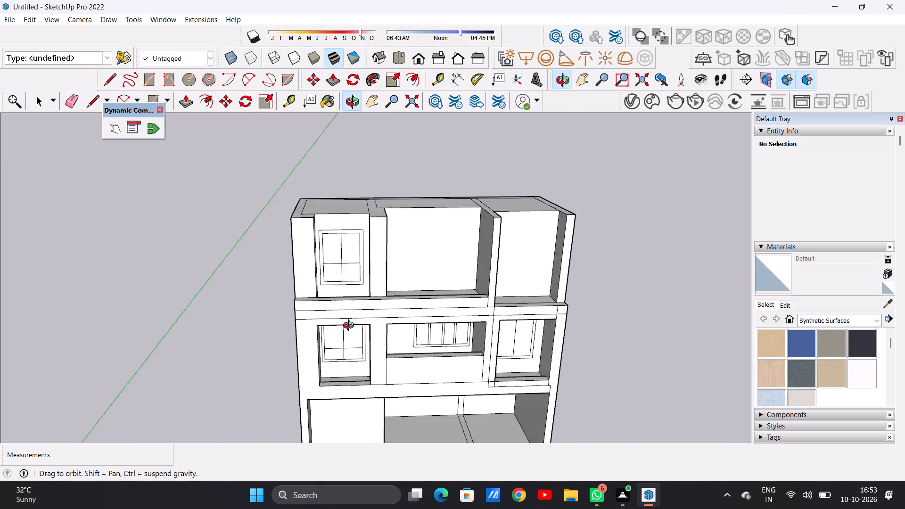
middle_drag(351, 327, 438, 356)
scroll(341, 300, up, 8)
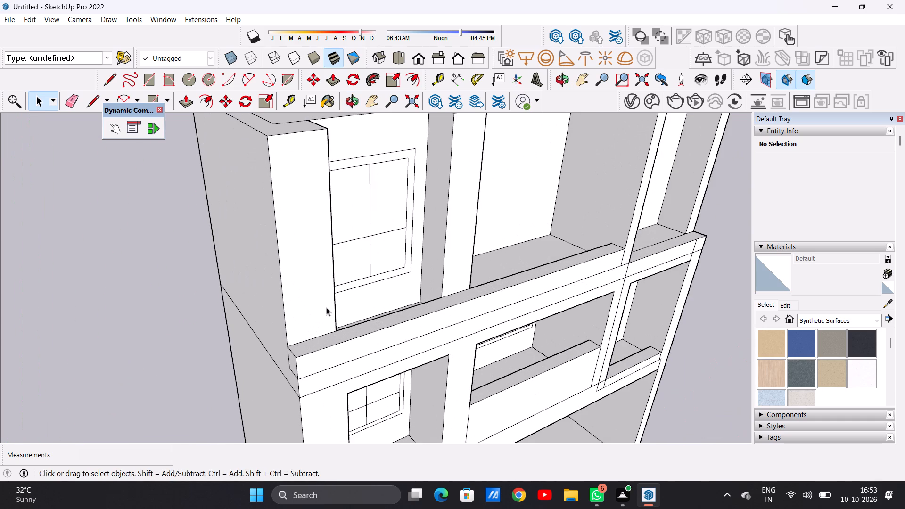
Push/Pull the front face of the third storey's left outer wall outward about 11", flush with the parapet front.
key(p)
click(317, 301)
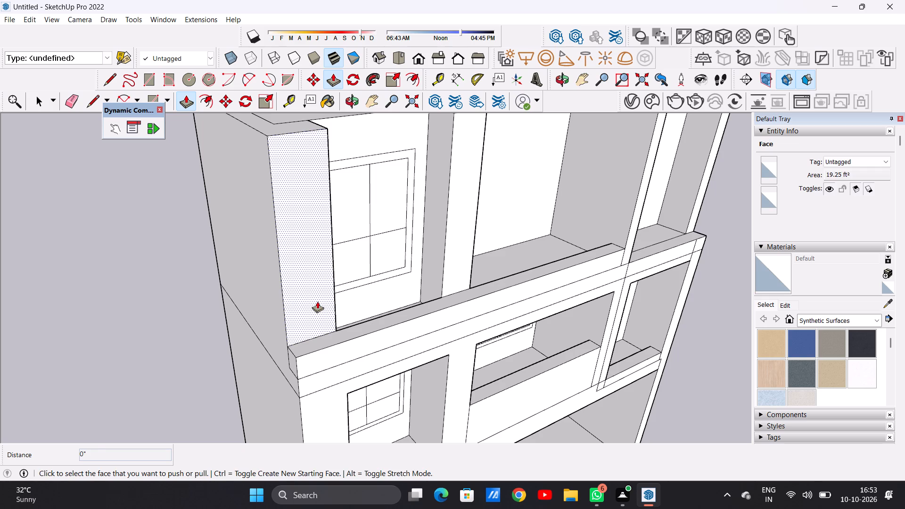
click(296, 355)
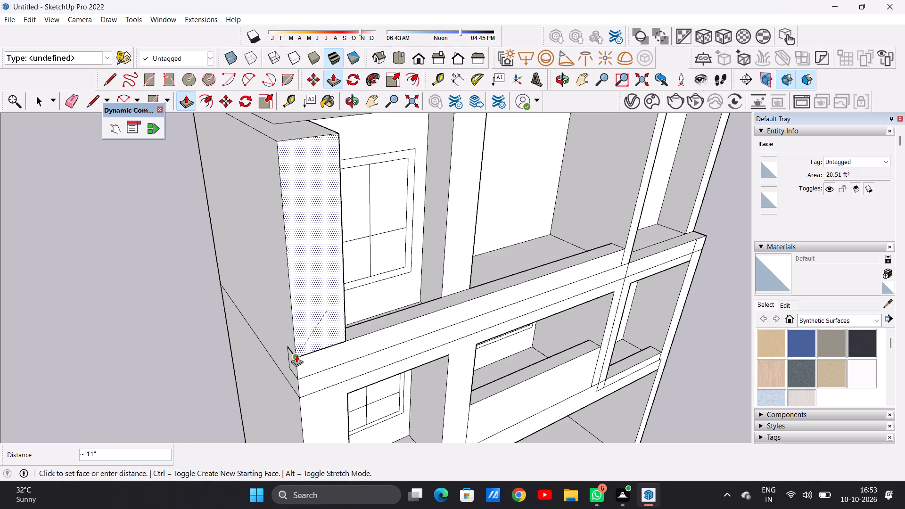
Push/Pull the front face of the third-storey partition between the left and middle bays outward about 11", flush with the extended outer wall.
scroll(272, 363, down, 5)
scroll(393, 316, up, 7)
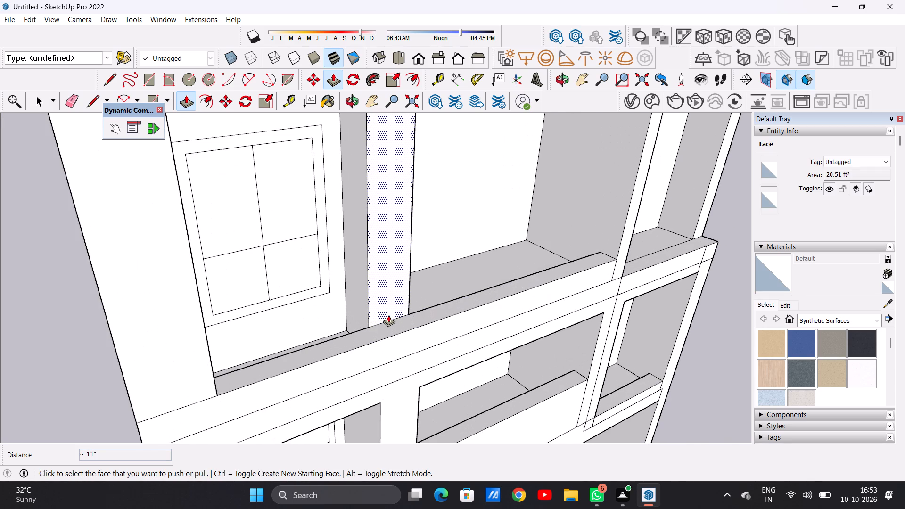
scroll(381, 296, up, 4)
click(371, 293)
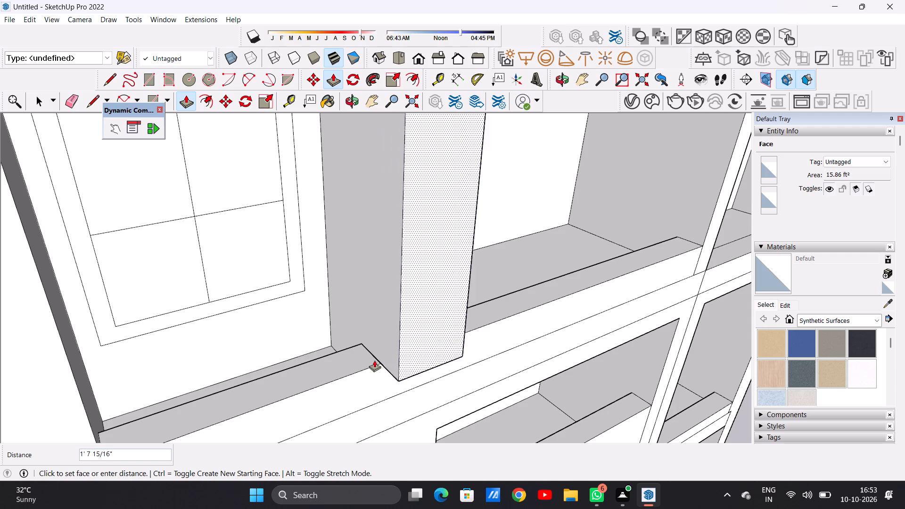
scroll(385, 344, down, 5)
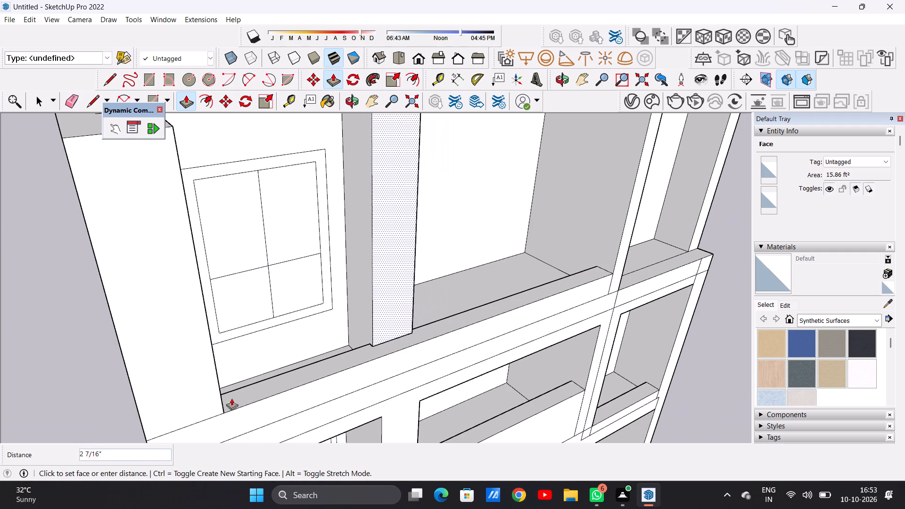
click(222, 409)
scroll(217, 394, down, 8)
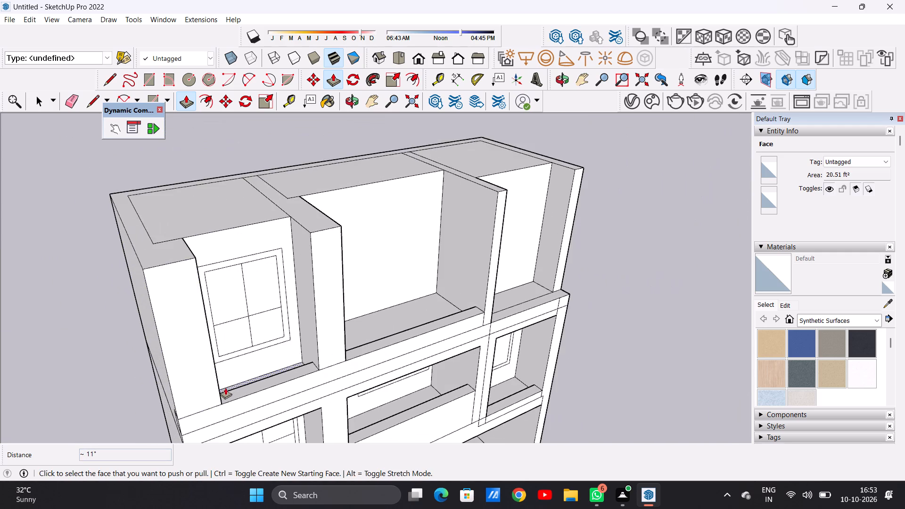
middle_drag(345, 362, 257, 303)
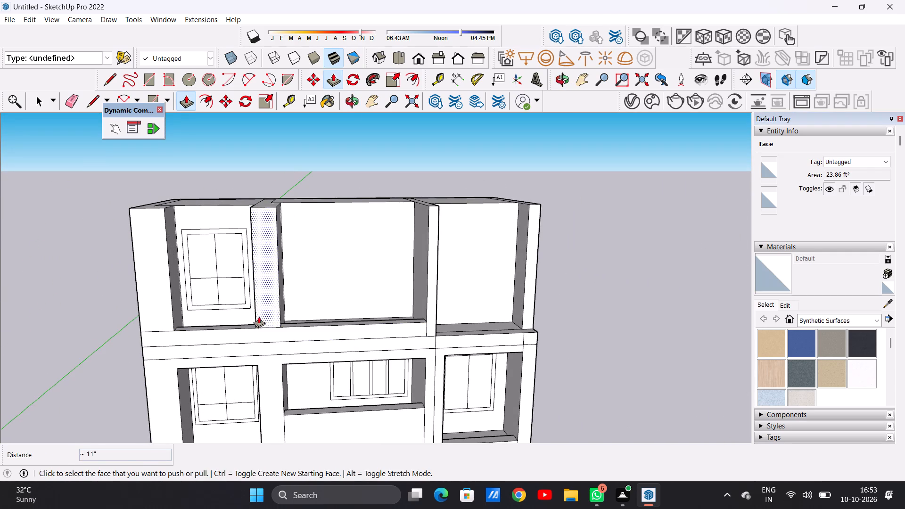
key(space)
Draw a horizontal line just below the top of the left outer wall's inner side face, from its front edge to the back wall.
scroll(346, 337, down, 4)
scroll(304, 338, down, 6)
scroll(337, 316, up, 5)
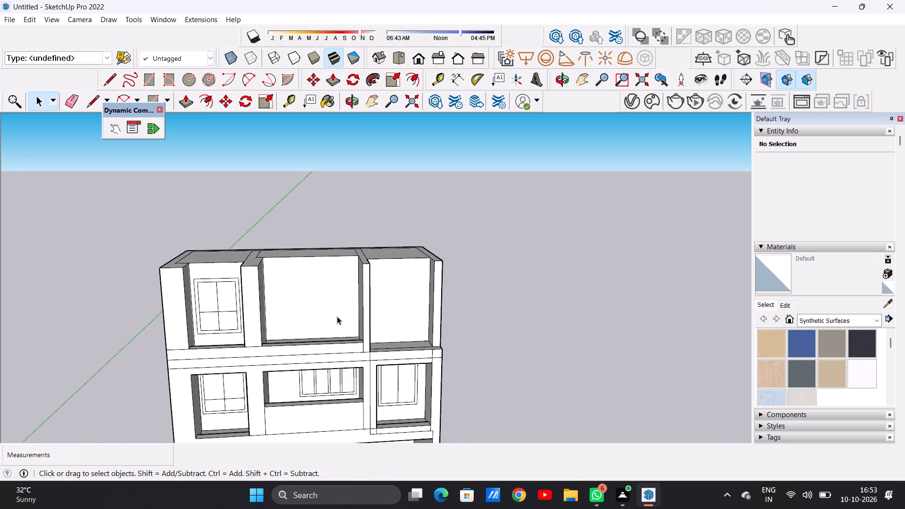
middle_drag(351, 333, 195, 349)
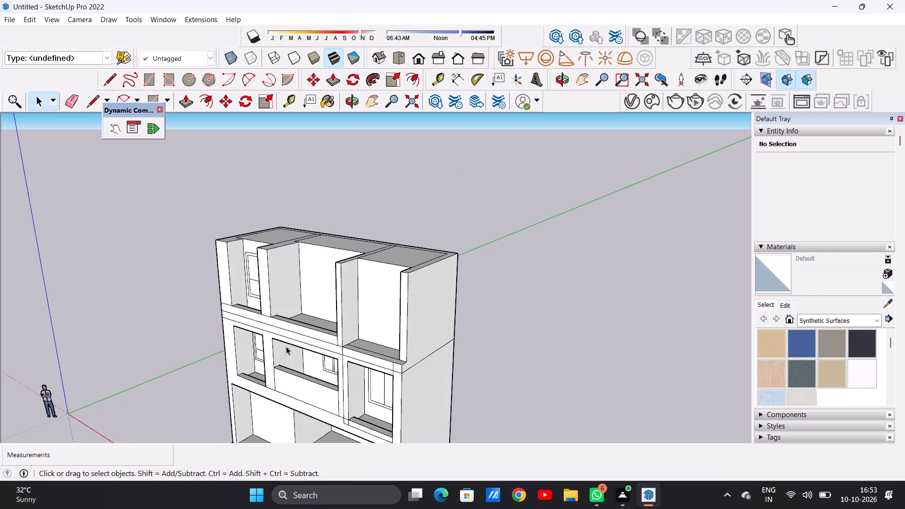
scroll(295, 350, down, 7)
scroll(271, 299, up, 5)
scroll(270, 297, down, 1)
middle_drag(275, 296, 240, 292)
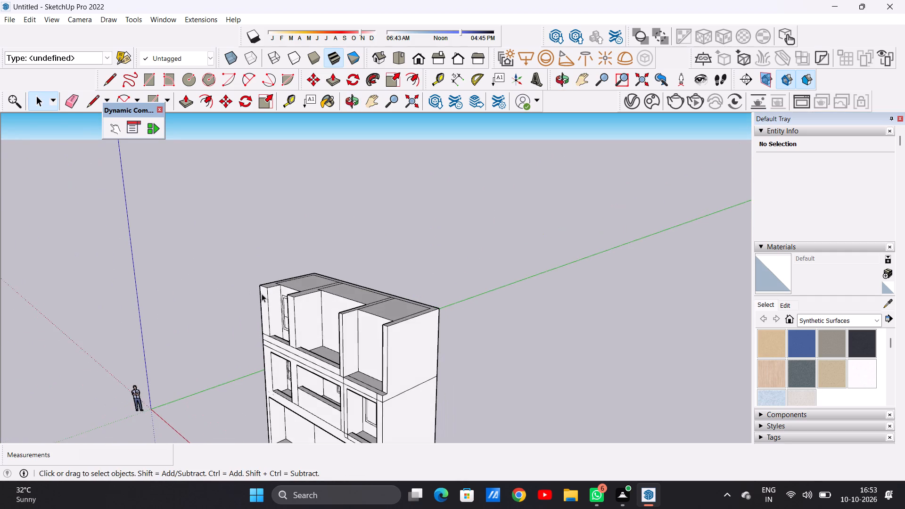
scroll(262, 294, up, 12)
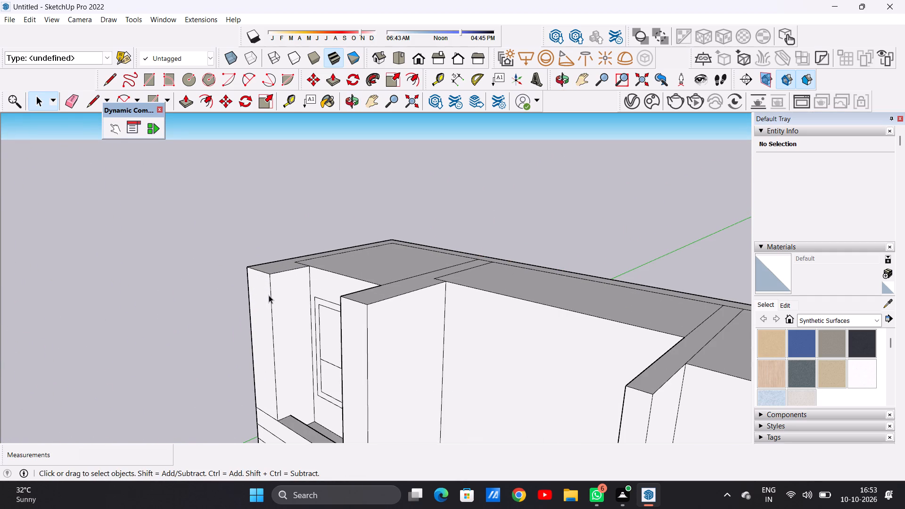
key(l)
scroll(275, 286, up, 3)
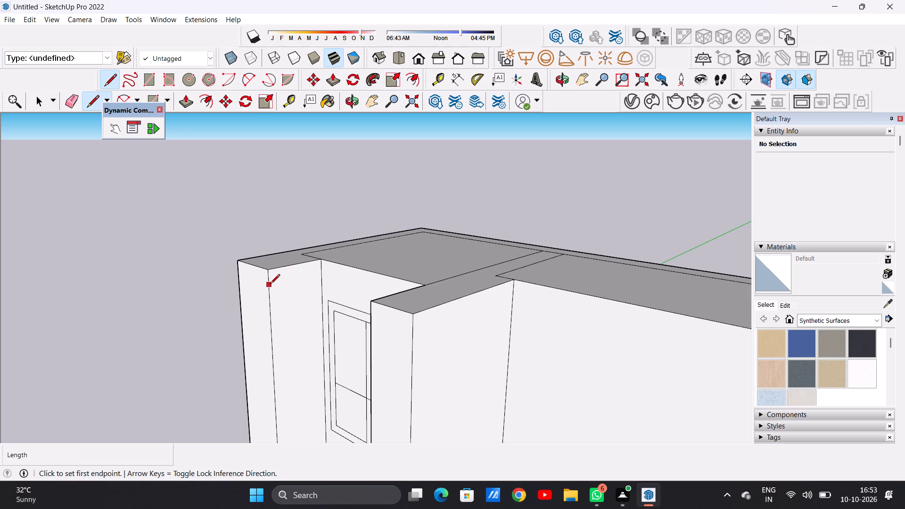
click(270, 287)
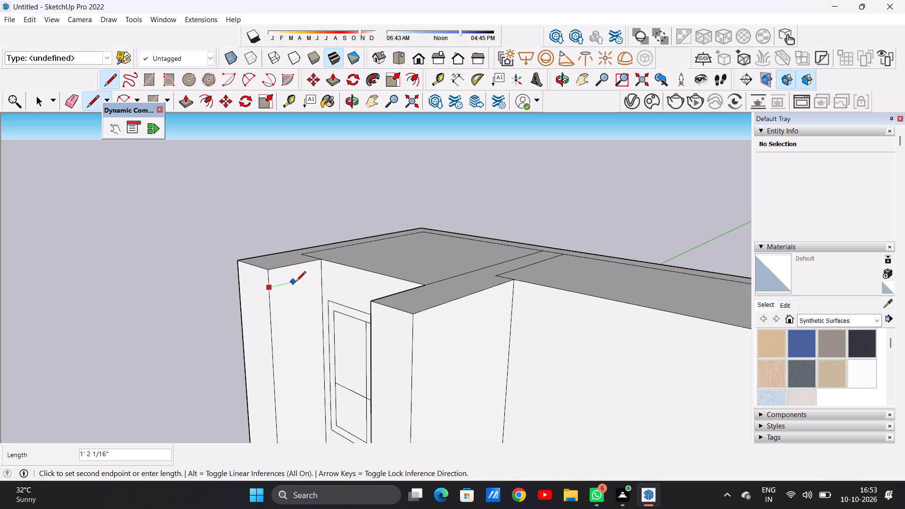
click(319, 275)
key(space)
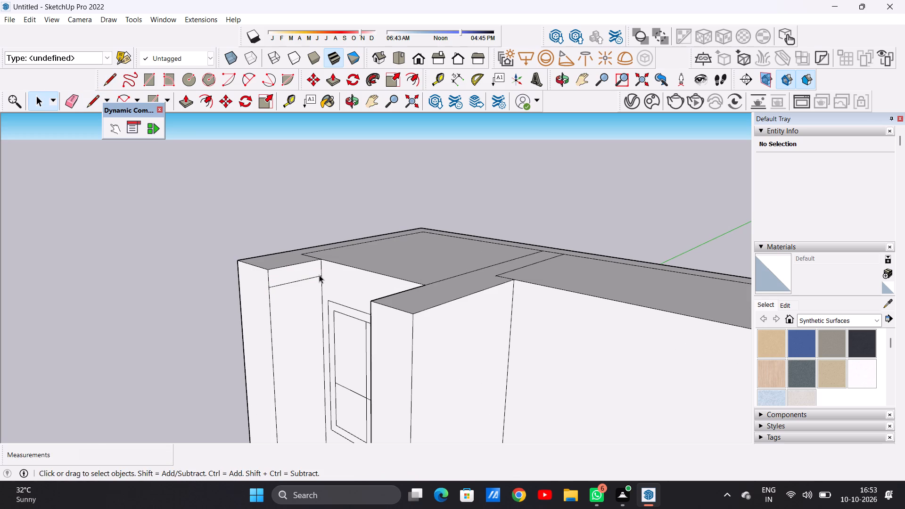
Push/Pull the strip above that line about 5' 10" across the left third-storey bay to the partition as a top beam.
text(P)
click(304, 270)
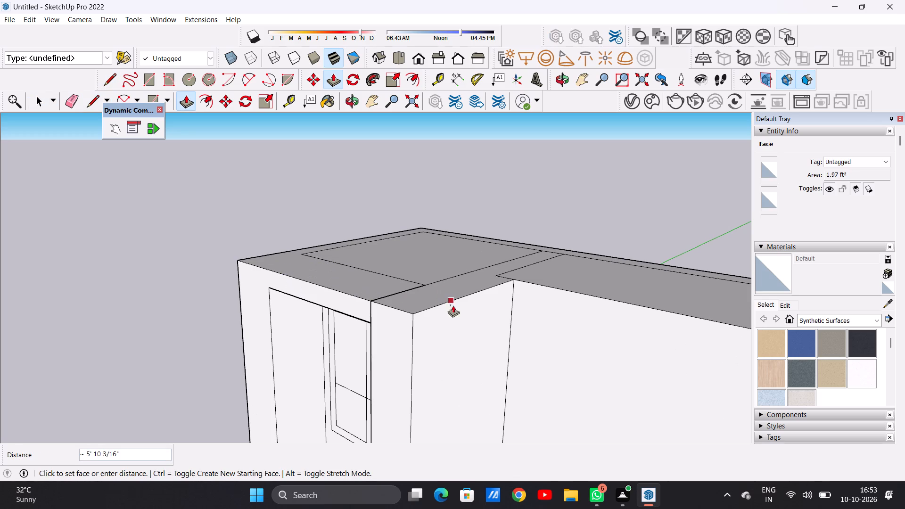
scroll(456, 315, down, 10)
middle_drag(437, 322, 531, 314)
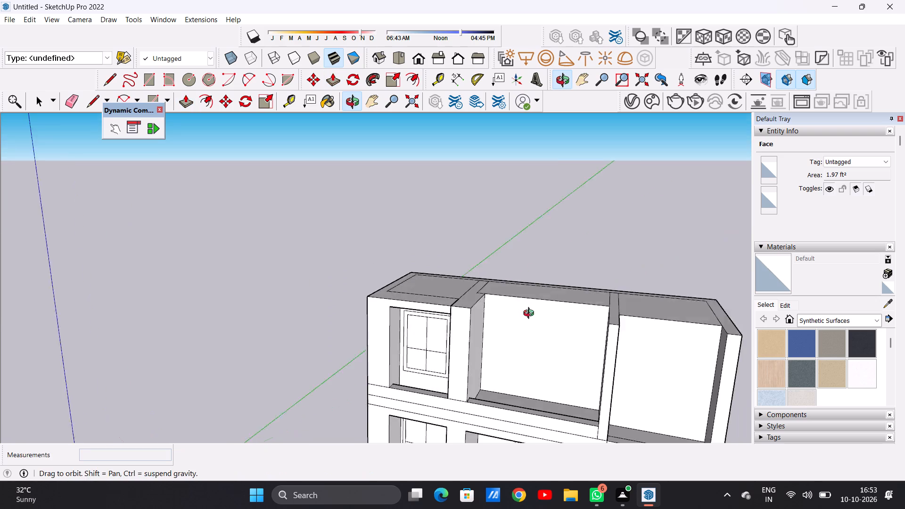
middle_drag(531, 314, 546, 312)
scroll(440, 312, up, 12)
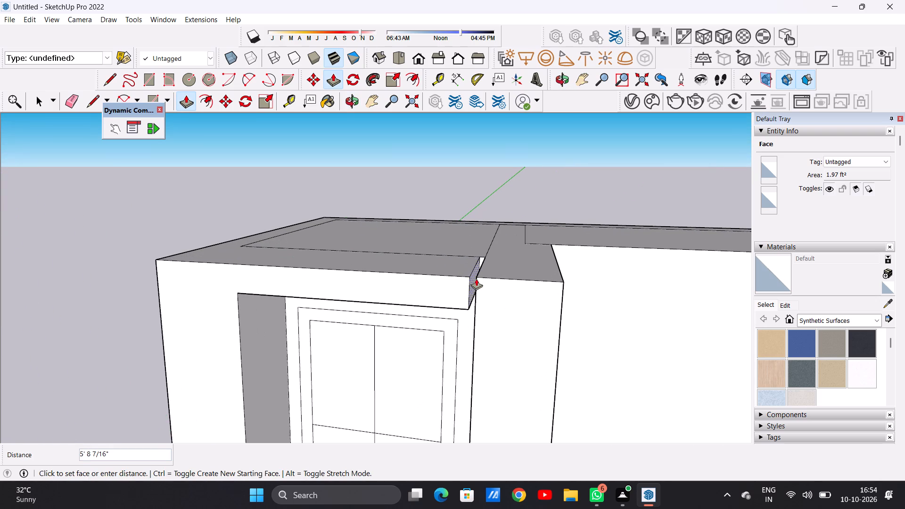
middle_drag(461, 303, 492, 296)
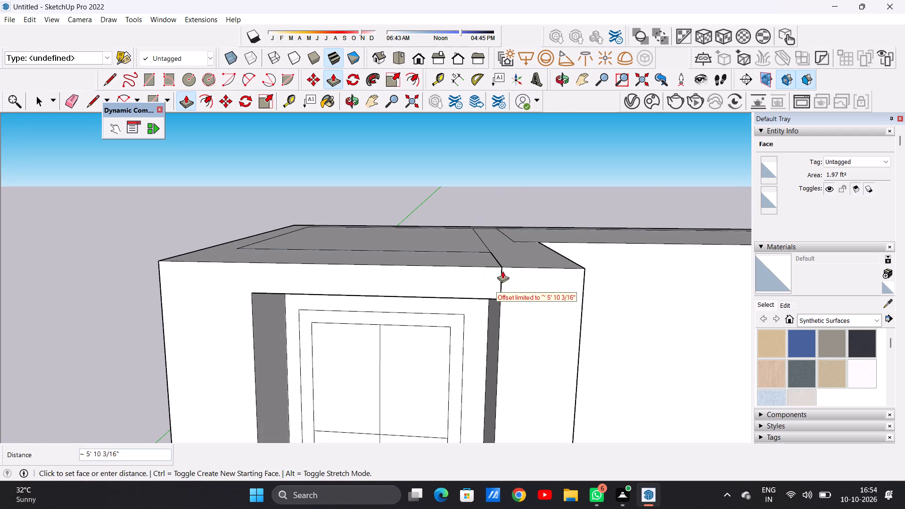
click(501, 263)
scroll(498, 303, down, 8)
middle_drag(522, 316, 370, 316)
key(space)
scroll(433, 316, down, 11)
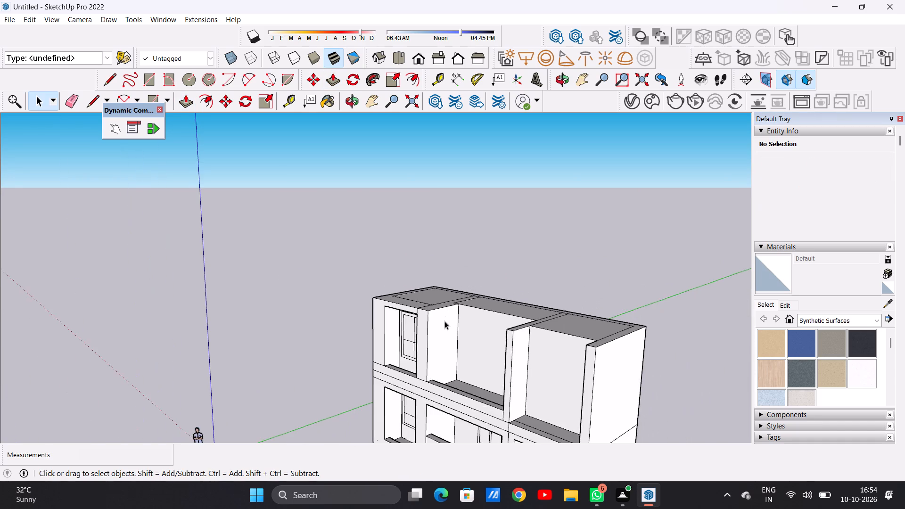
Examine the third storey's new top beam and its open middle and right bays from the front and above.
middle_drag(444, 322, 417, 361)
middle_drag(418, 362, 560, 306)
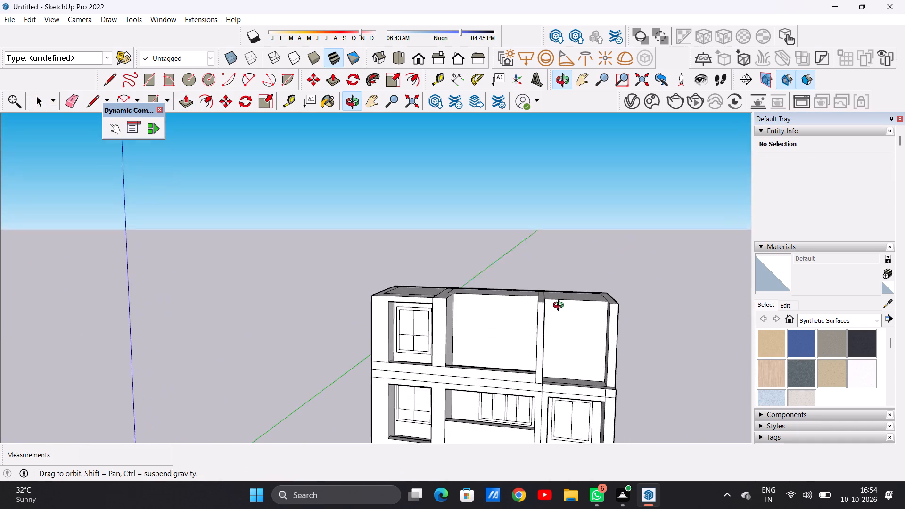
middle_drag(560, 306, 577, 295)
scroll(499, 337, up, 6)
middle_drag(456, 337, 479, 335)
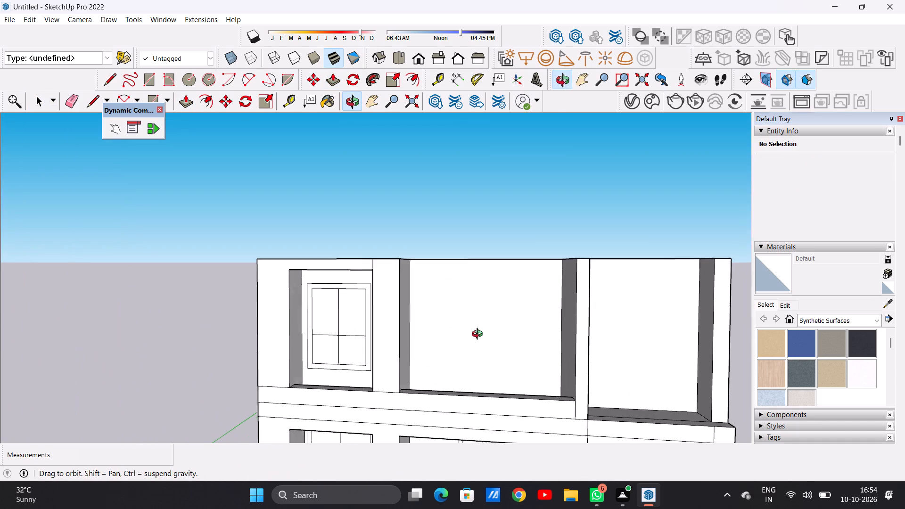
middle_drag(479, 335, 472, 408)
middle_drag(484, 386, 490, 373)
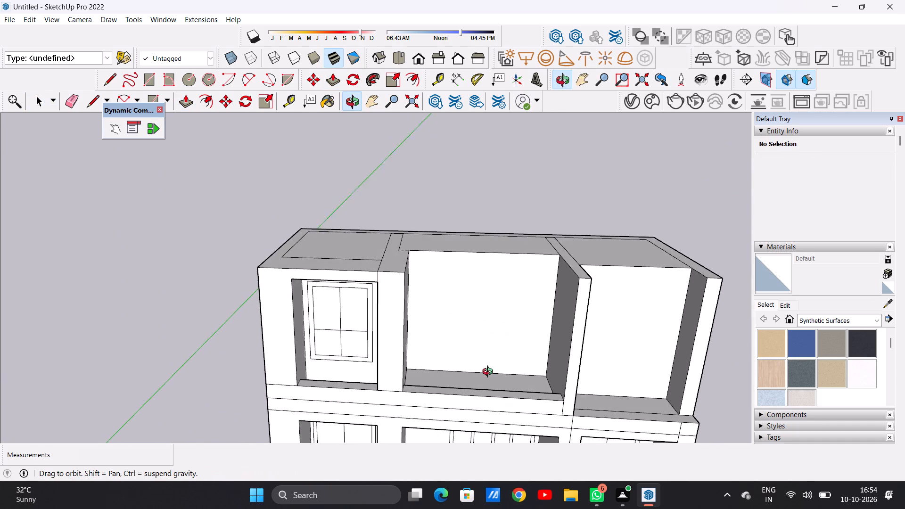
middle_drag(490, 373, 490, 370)
middle_drag(531, 363, 493, 443)
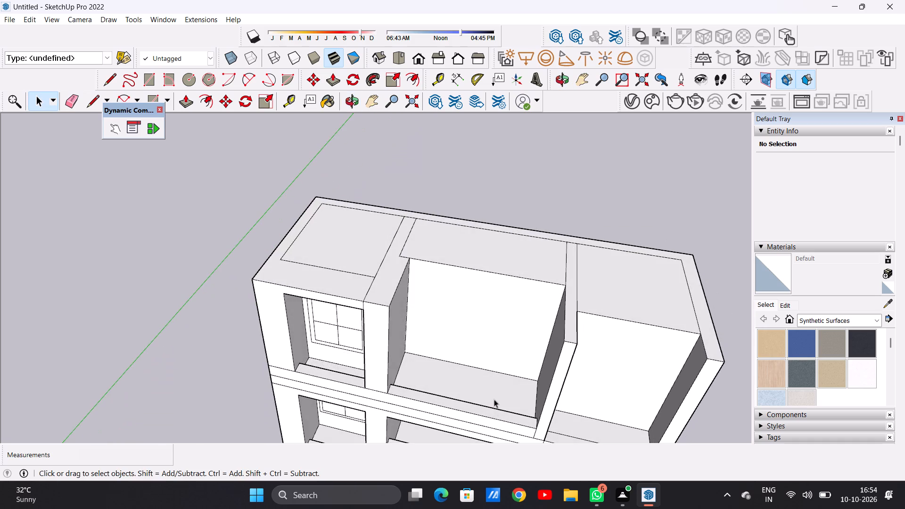
scroll(476, 353, down, 6)
scroll(490, 368, up, 8)
key(p)
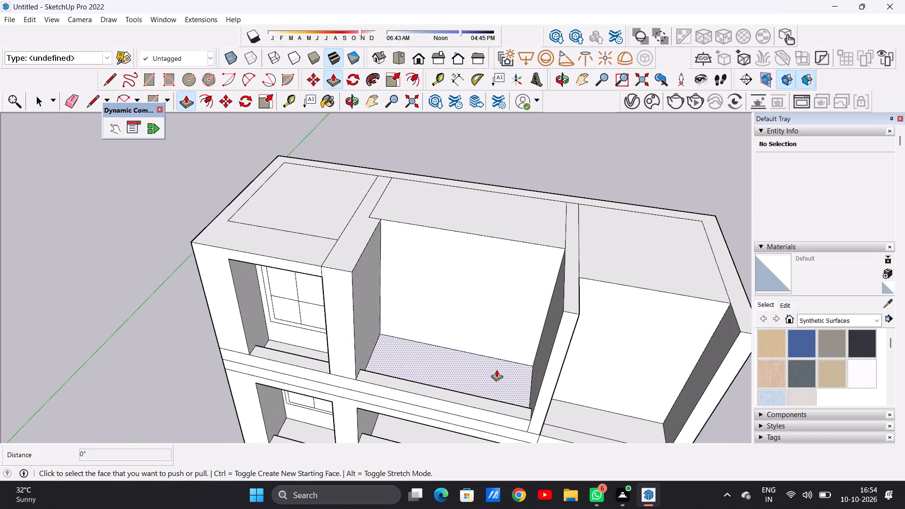
scroll(497, 369, up, 4)
key(space)
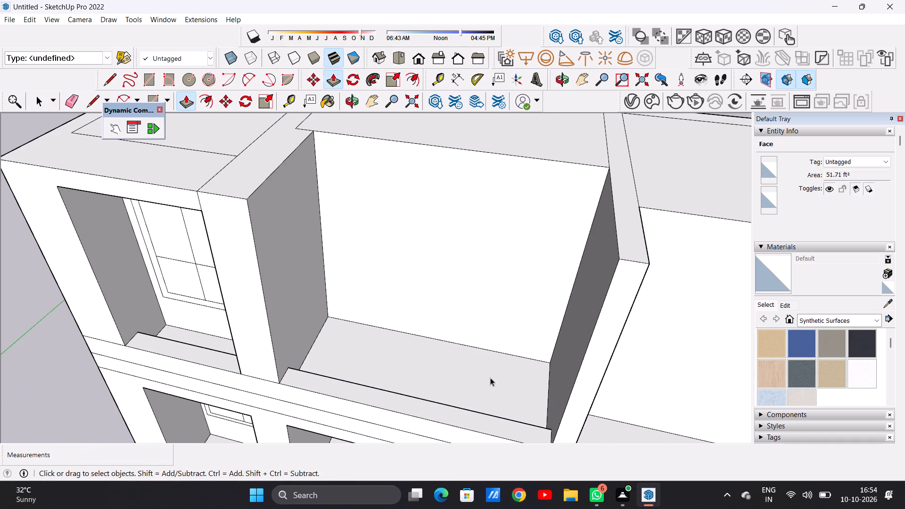
scroll(327, 363, down, 9)
middle_drag(351, 361, 388, 347)
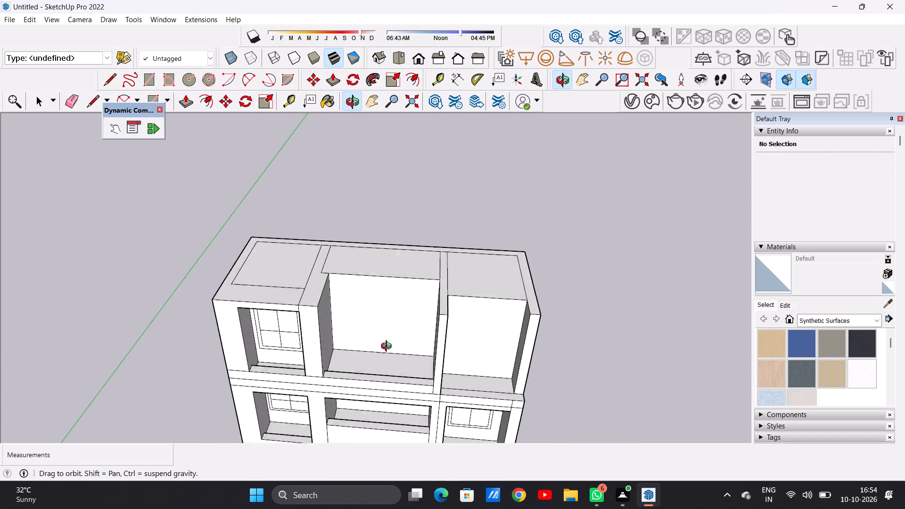
middle_drag(388, 347, 388, 350)
scroll(422, 382, up, 7)
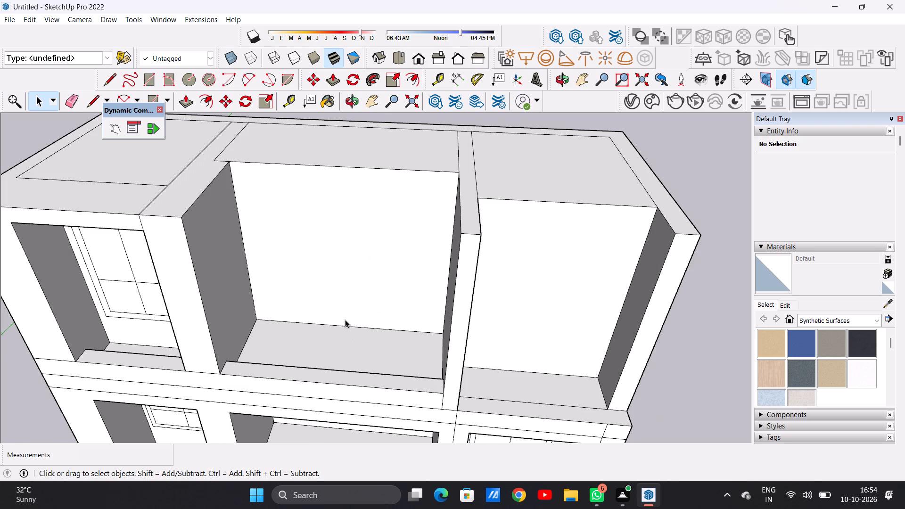
middle_drag(346, 327, 384, 221)
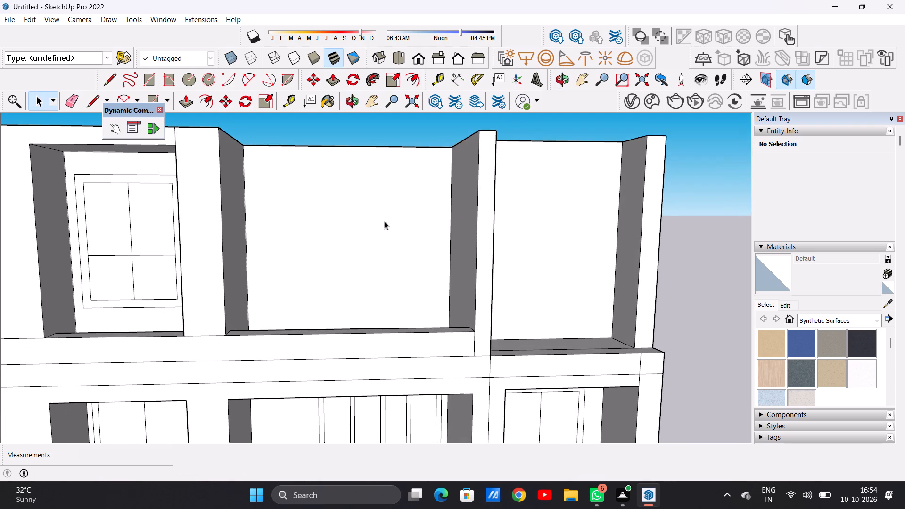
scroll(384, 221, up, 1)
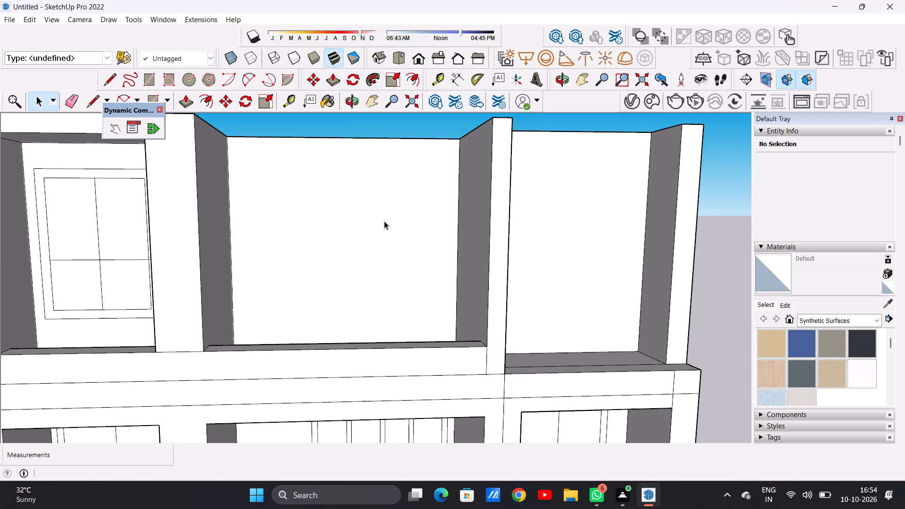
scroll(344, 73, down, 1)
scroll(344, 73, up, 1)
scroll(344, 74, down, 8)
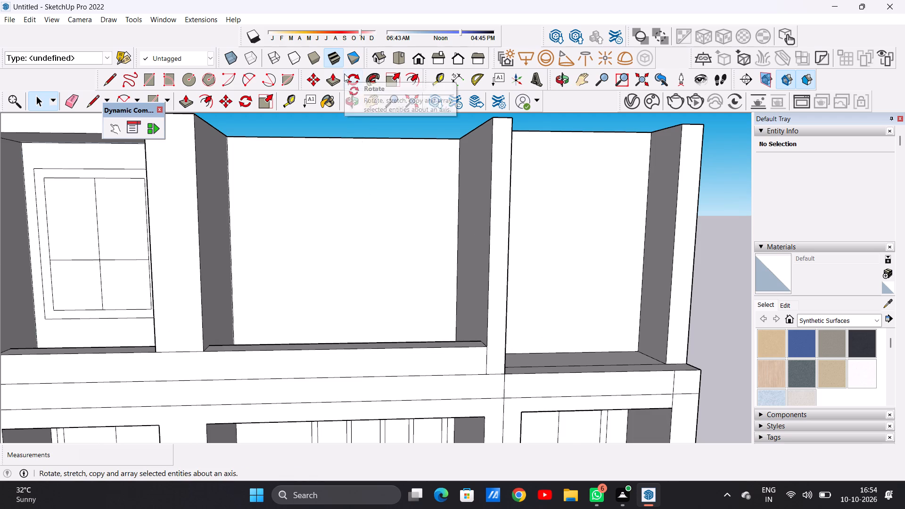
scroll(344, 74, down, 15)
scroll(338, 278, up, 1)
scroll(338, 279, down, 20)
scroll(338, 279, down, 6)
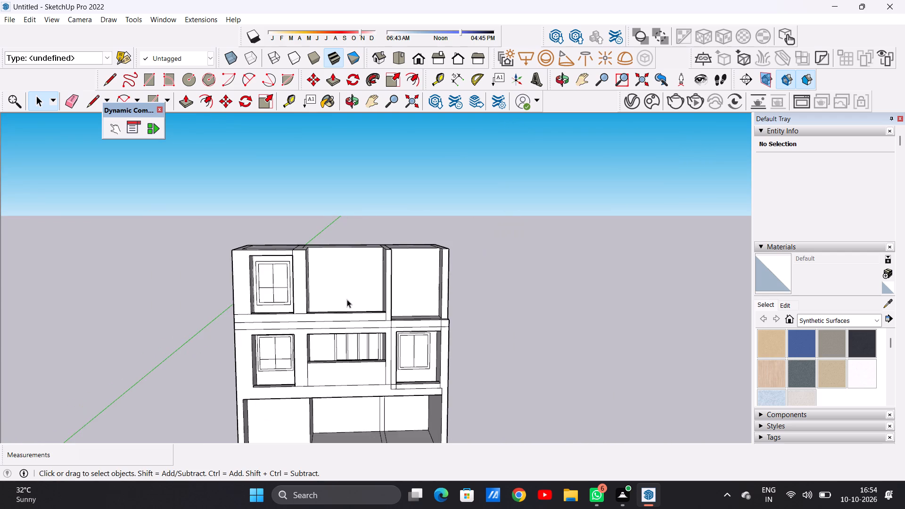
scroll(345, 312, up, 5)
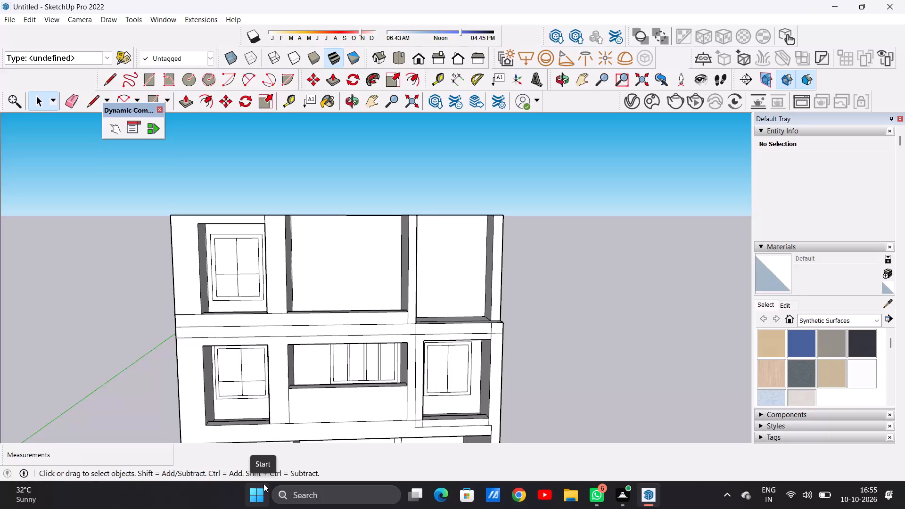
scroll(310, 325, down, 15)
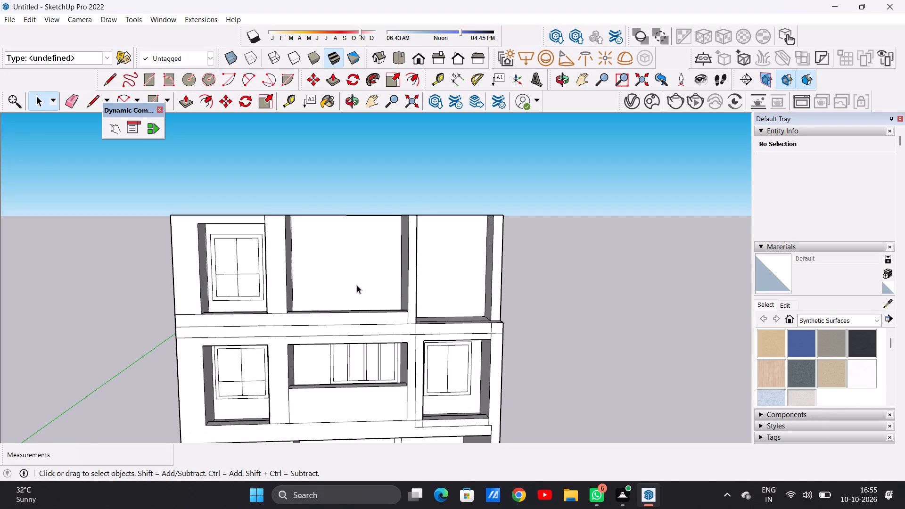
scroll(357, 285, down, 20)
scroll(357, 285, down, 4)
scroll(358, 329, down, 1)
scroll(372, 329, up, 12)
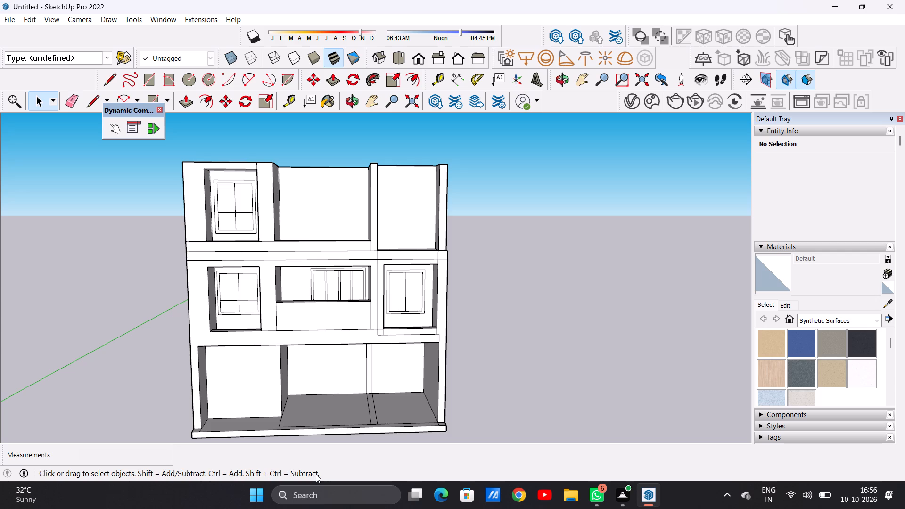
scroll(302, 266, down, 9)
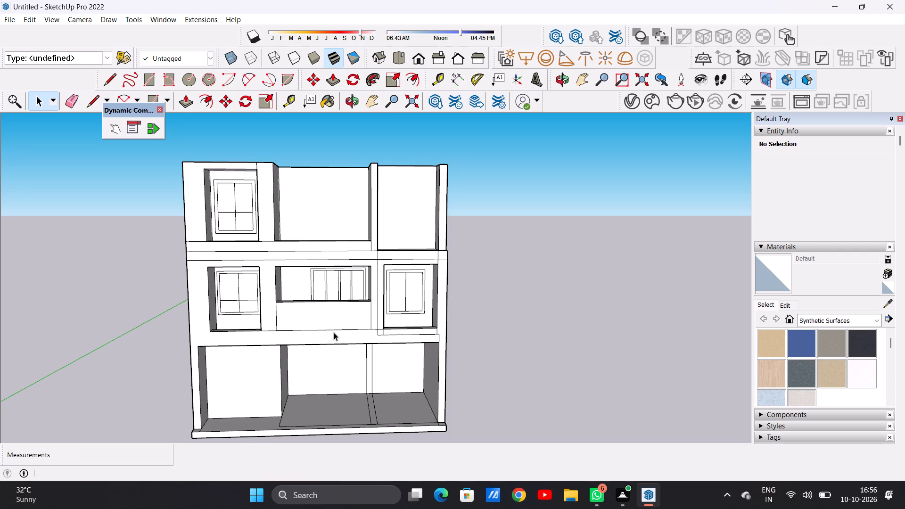
Examine the third storey's open middle and right bays and the second storey's middle balcony from the front and above.
scroll(334, 332, down, 20)
scroll(334, 332, down, 7)
scroll(358, 278, up, 6)
middle_drag(338, 266, 296, 256)
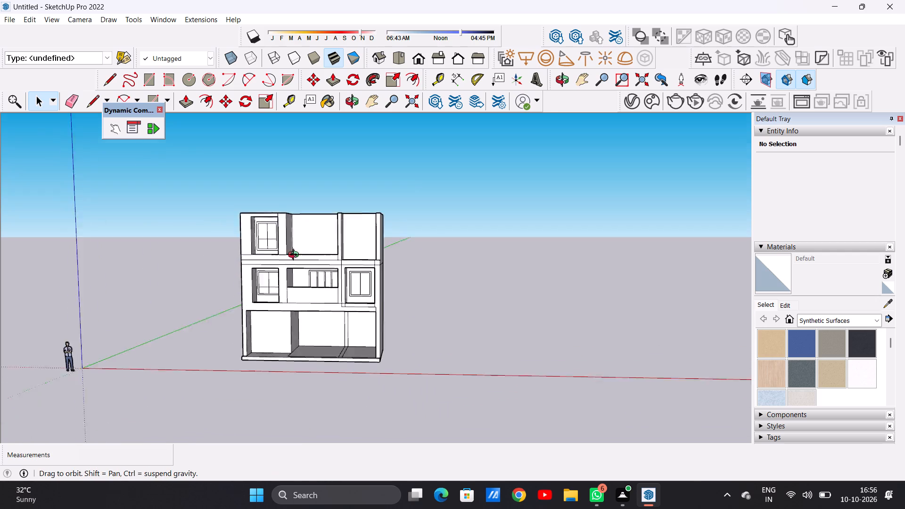
middle_drag(296, 256, 328, 251)
scroll(319, 236, up, 8)
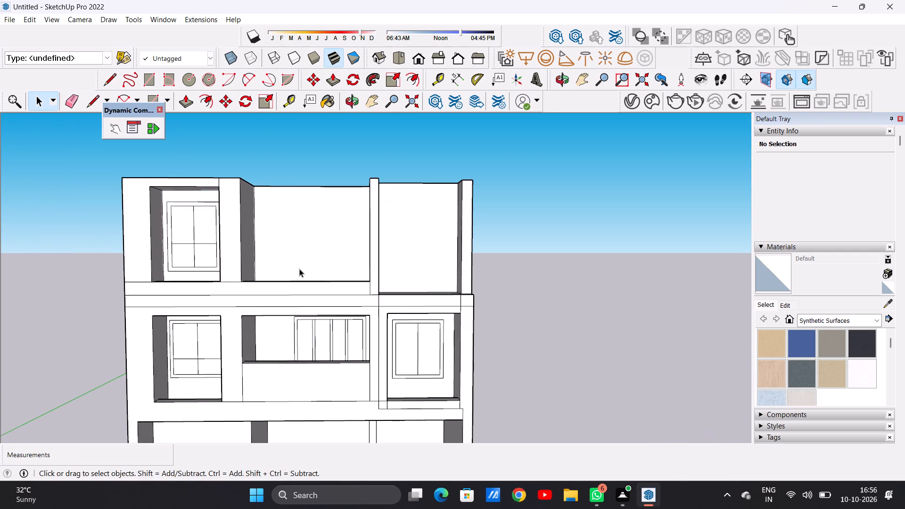
middle_drag(317, 277, 314, 294)
scroll(297, 225, up, 4)
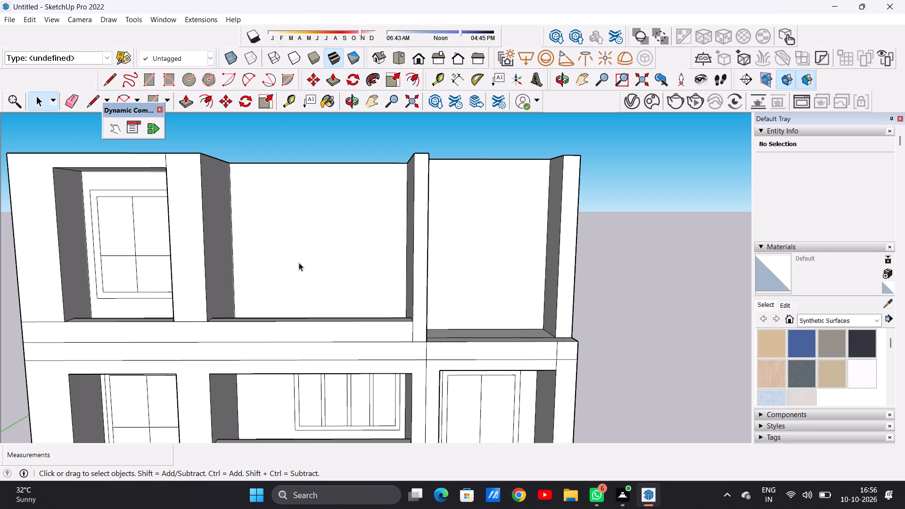
scroll(279, 275, down, 20)
scroll(279, 275, down, 13)
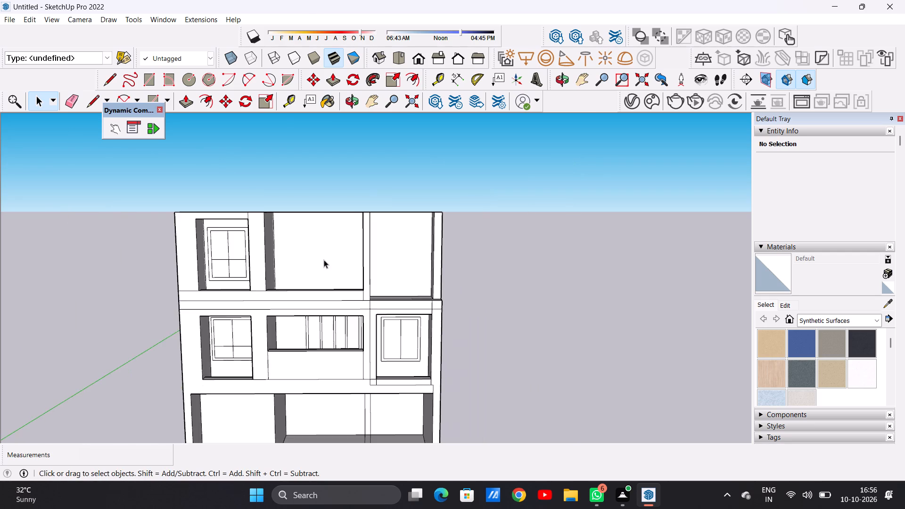
scroll(322, 248, up, 6)
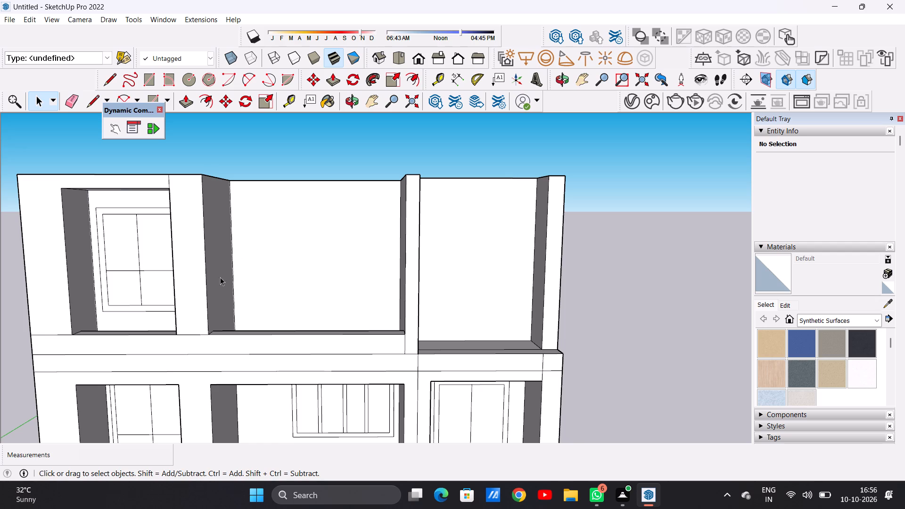
scroll(302, 281, down, 14)
scroll(302, 292, down, 17)
scroll(297, 334, up, 16)
middle_drag(279, 352, 278, 352)
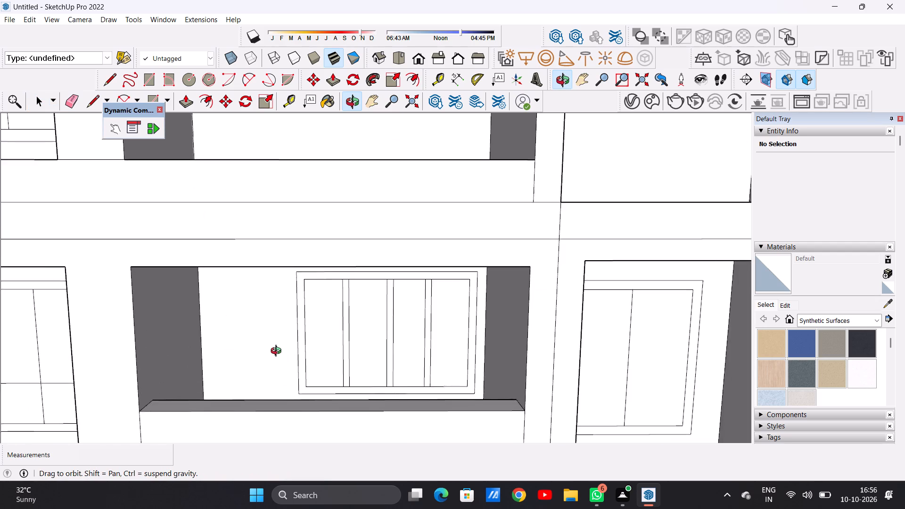
middle_drag(278, 352, 281, 378)
scroll(268, 345, down, 12)
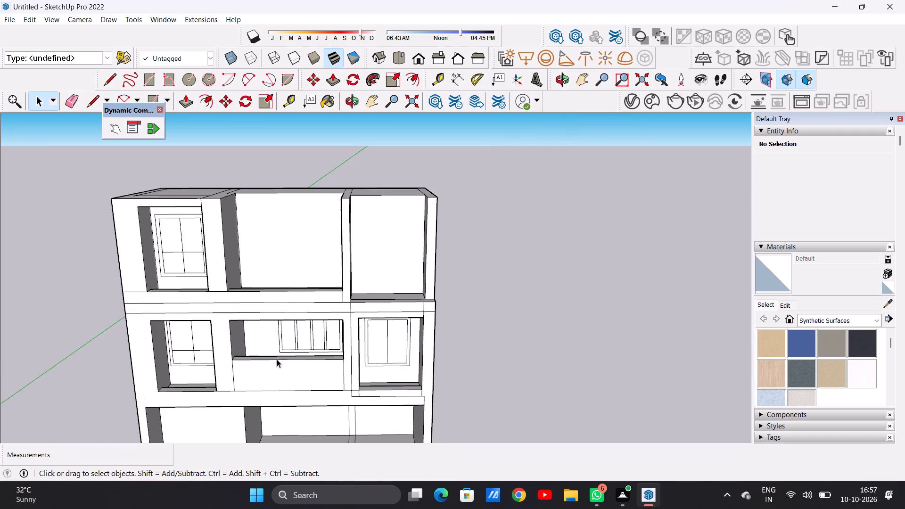
Push/Pull the top face of the second storey's middle balcony parapet down to a low curb just above the floor.
scroll(287, 386, up, 8)
key(p)
middle_drag(286, 350, 313, 425)
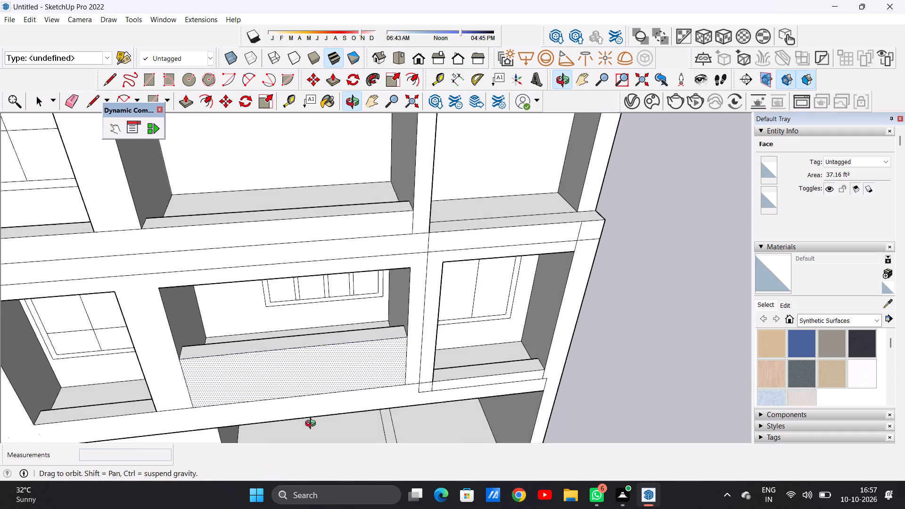
middle_drag(313, 425, 312, 424)
scroll(331, 338, up, 3)
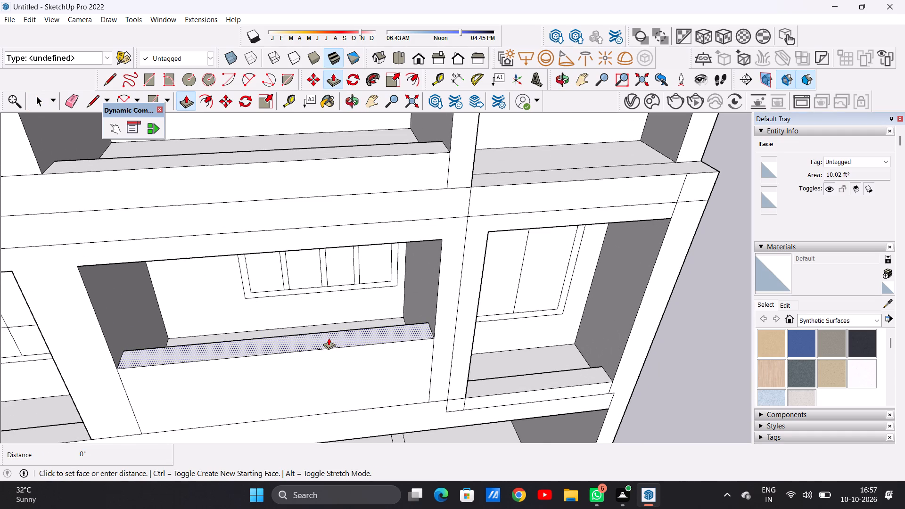
click(329, 338)
click(339, 383)
key(space)
Draw a door rectangle about 3' 2" by 7' 2" on the second-storey middle bay's back wall, left of the four-pane window.
scroll(297, 377, down, 5)
middle_drag(294, 391, 271, 264)
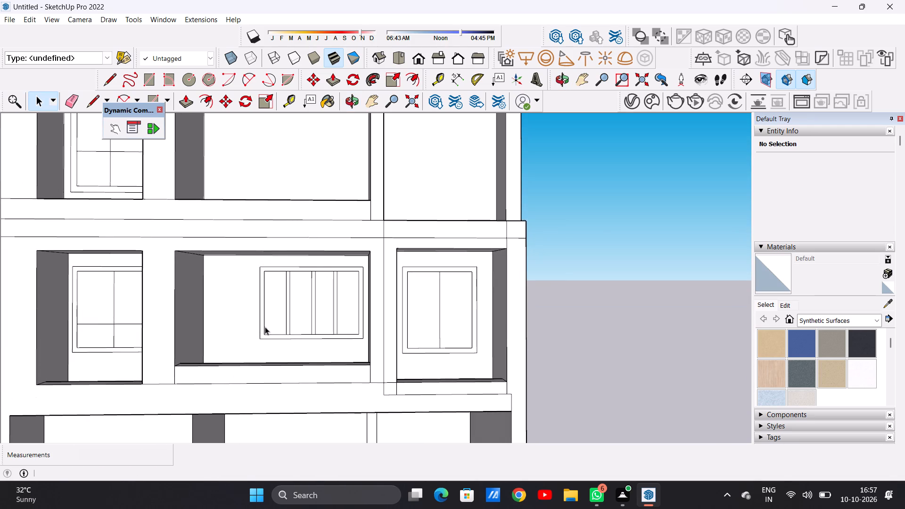
scroll(257, 336, up, 2)
middle_drag(236, 333, 249, 360)
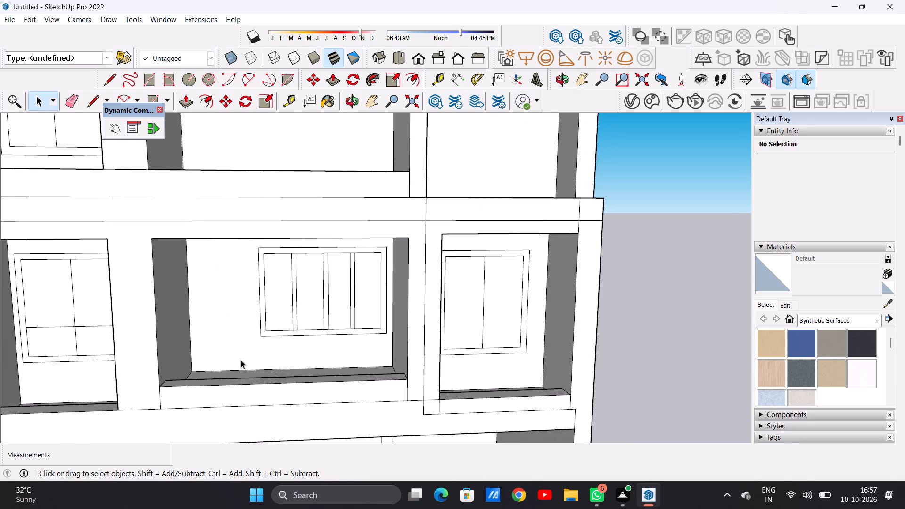
key(r)
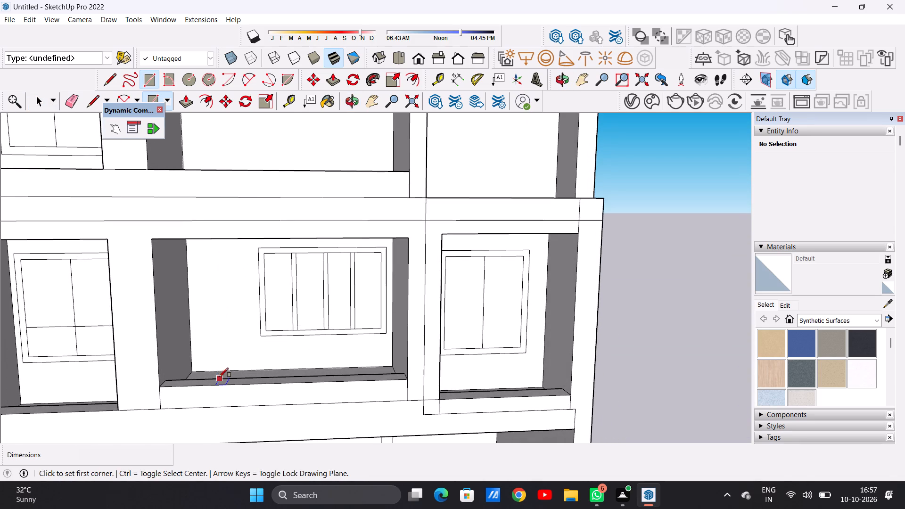
middle_drag(228, 356, 220, 389)
scroll(214, 360, up, 6)
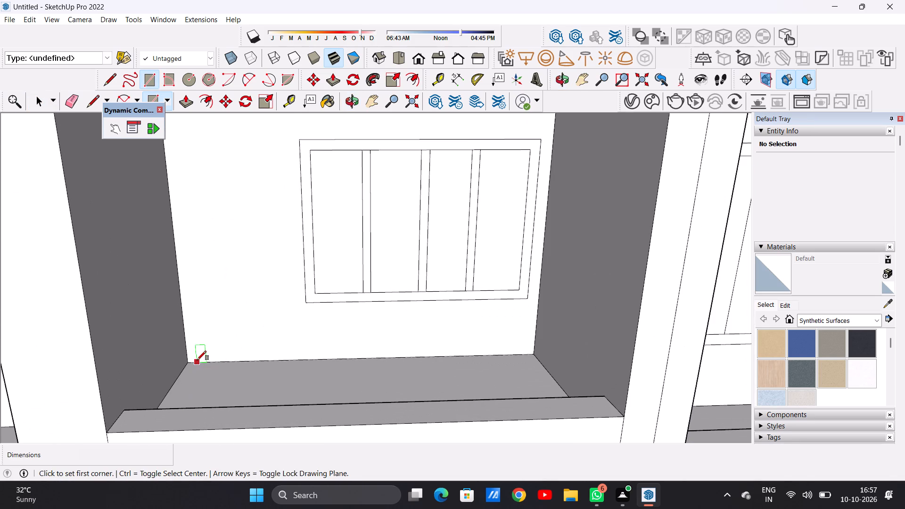
click(200, 359)
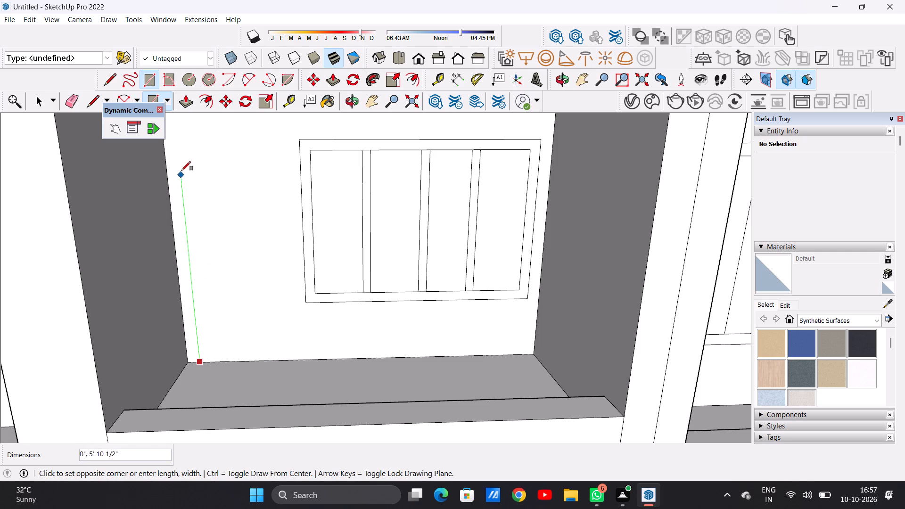
scroll(248, 243, down, 4)
middle_drag(247, 249, 248, 200)
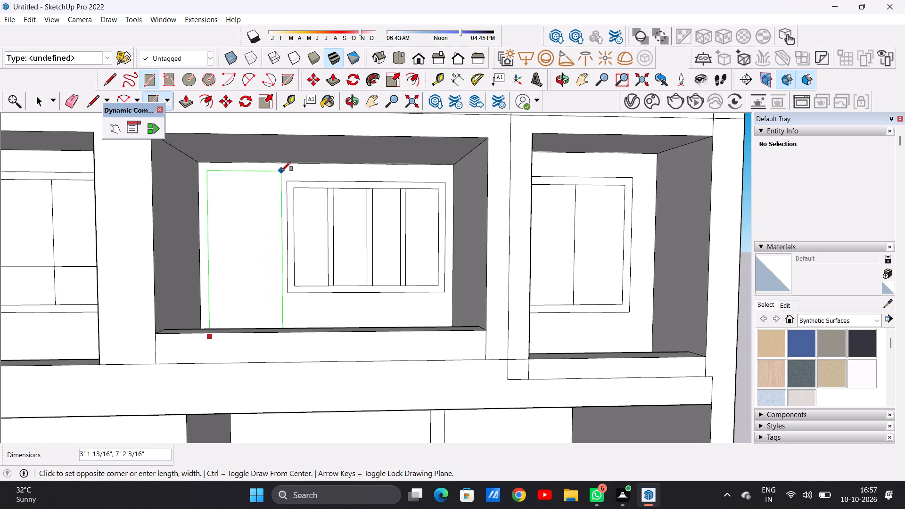
click(281, 171)
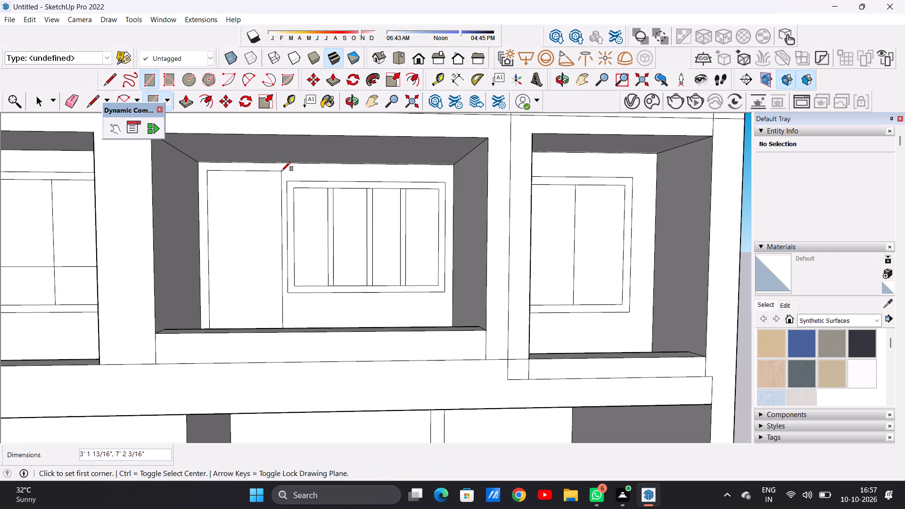
Offset the second-storey door outline inward about 4 5/16" to form its frame.
key(space)
text(OF)
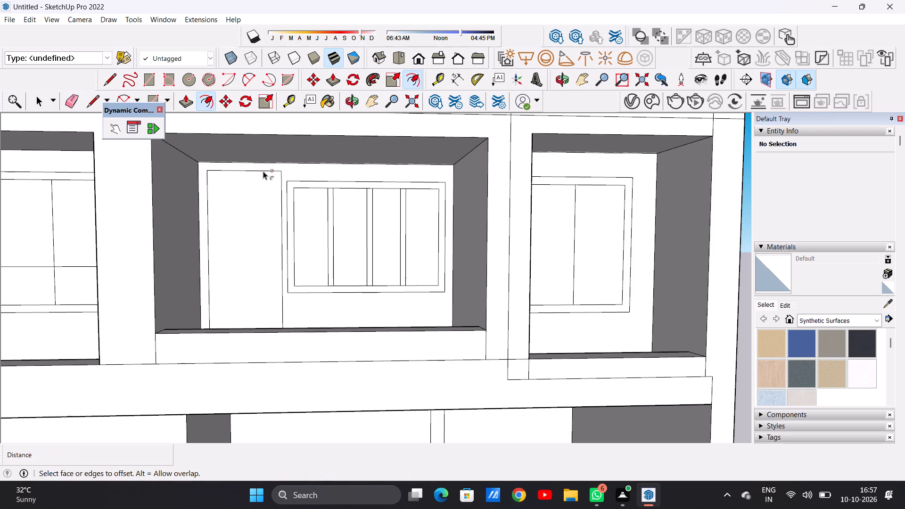
click(239, 177)
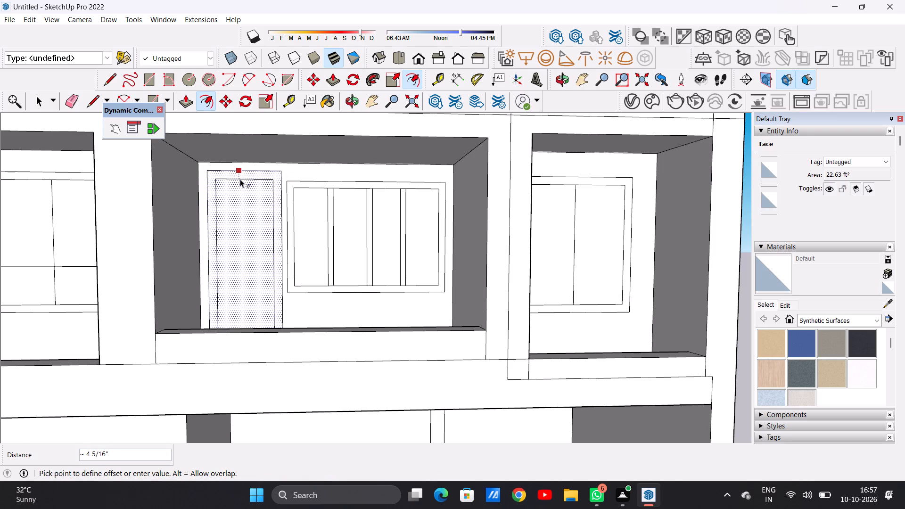
click(240, 179)
key(space)
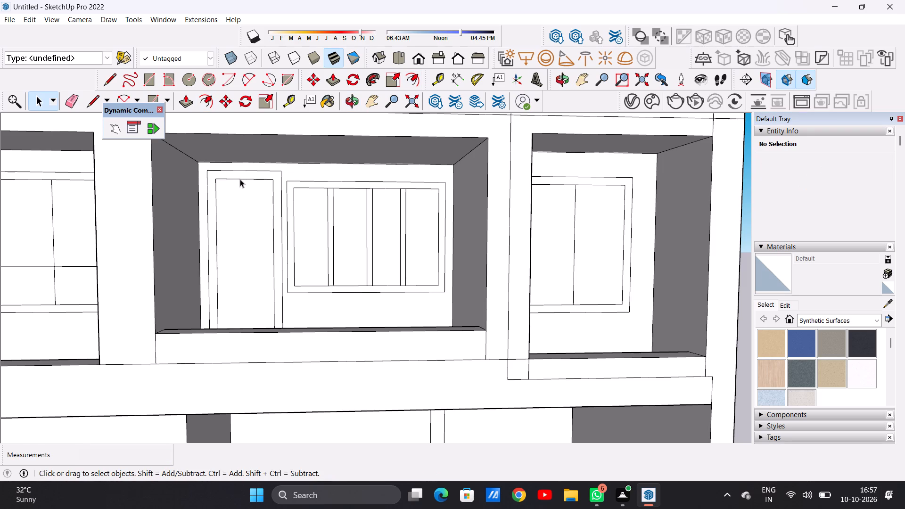
Push/Pull the top face of the second storey's middle balcony parapet up about 2' 4".
key(space)
scroll(247, 229, down, 10)
scroll(254, 246, up, 1)
scroll(259, 249, down, 9)
scroll(265, 215, up, 6)
middle_drag(272, 310, 274, 324)
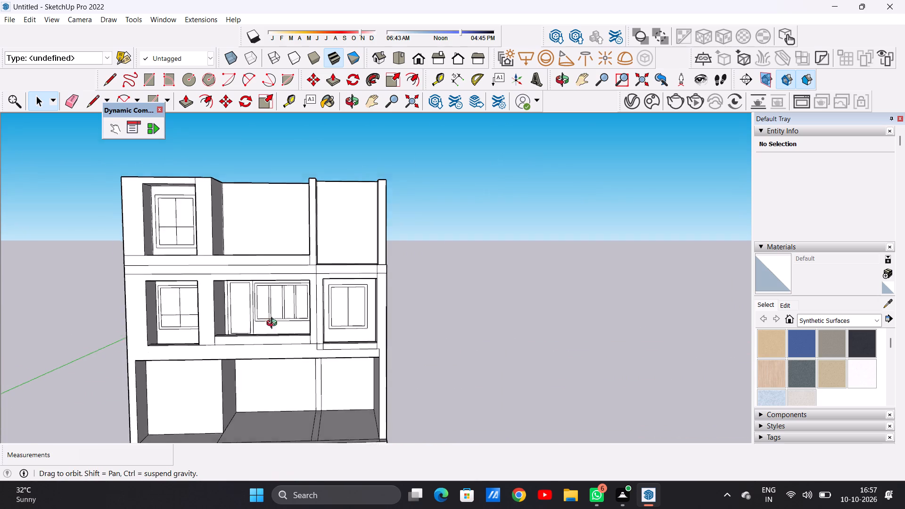
middle_drag(274, 324, 287, 386)
scroll(295, 306, up, 6)
middle_drag(298, 343, 304, 369)
scroll(304, 369, up, 1)
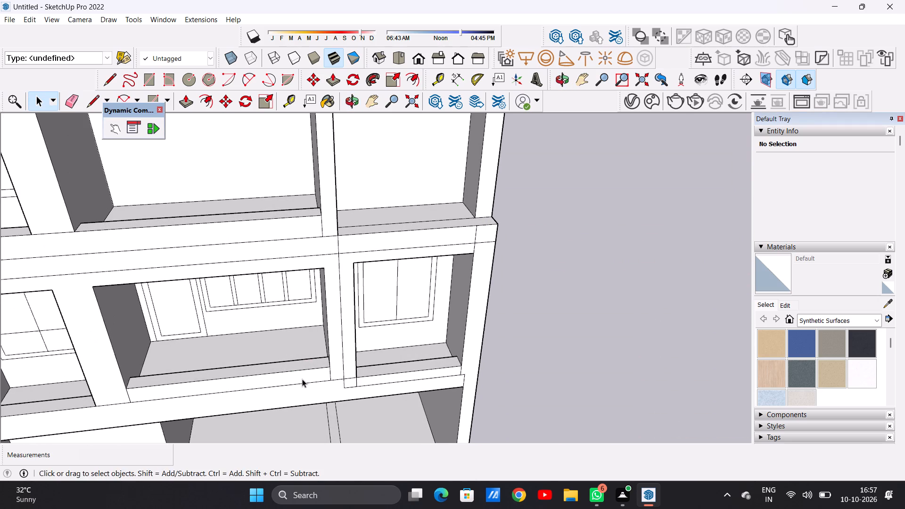
key(p)
scroll(312, 361, up, 6)
click(329, 360)
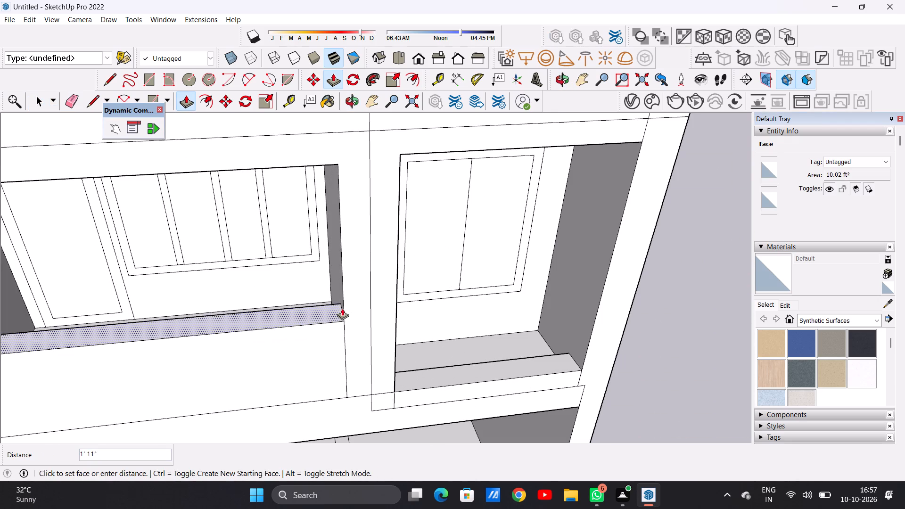
click(343, 296)
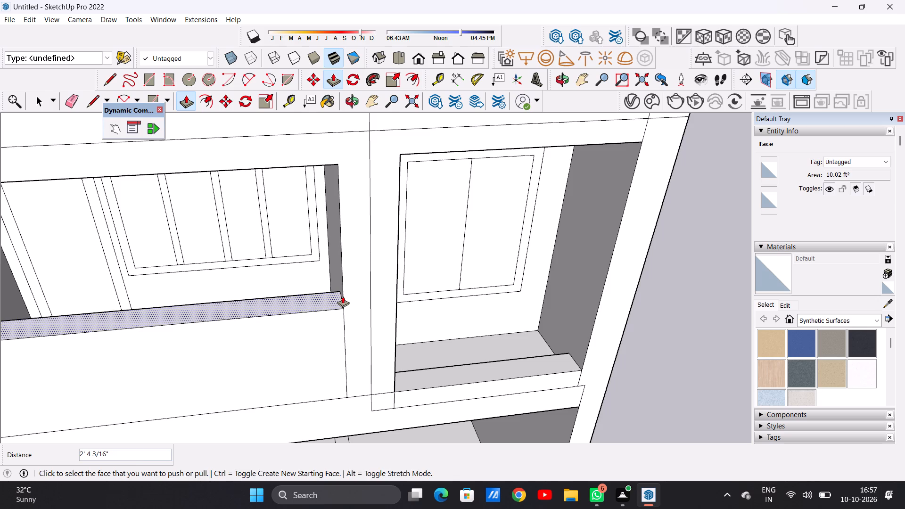
key(space)
Examine the whole building from the front, the right side and above, comparing the second- and third-storey bays.
scroll(324, 326, down, 6)
middle_drag(310, 354, 260, 273)
scroll(342, 299, down, 13)
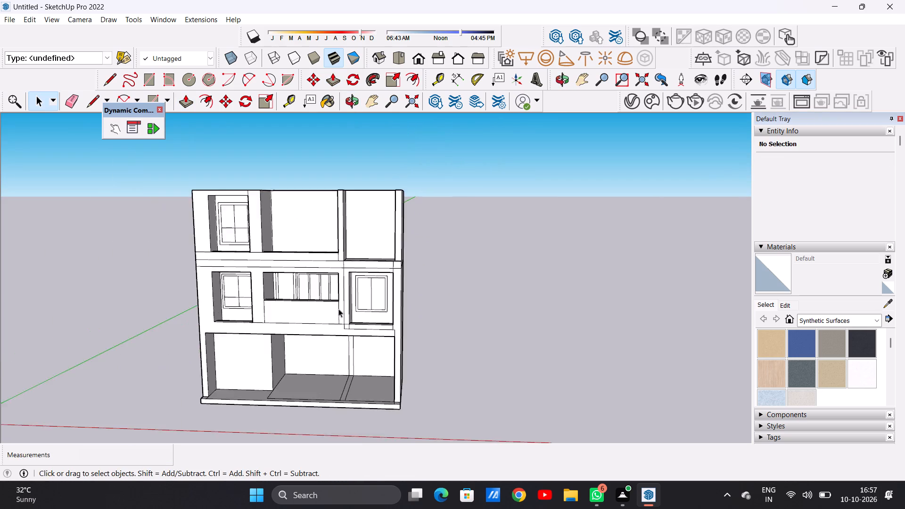
scroll(338, 309, down, 2)
middle_drag(283, 256, 341, 319)
scroll(338, 288, up, 8)
middle_drag(338, 287, 137, 301)
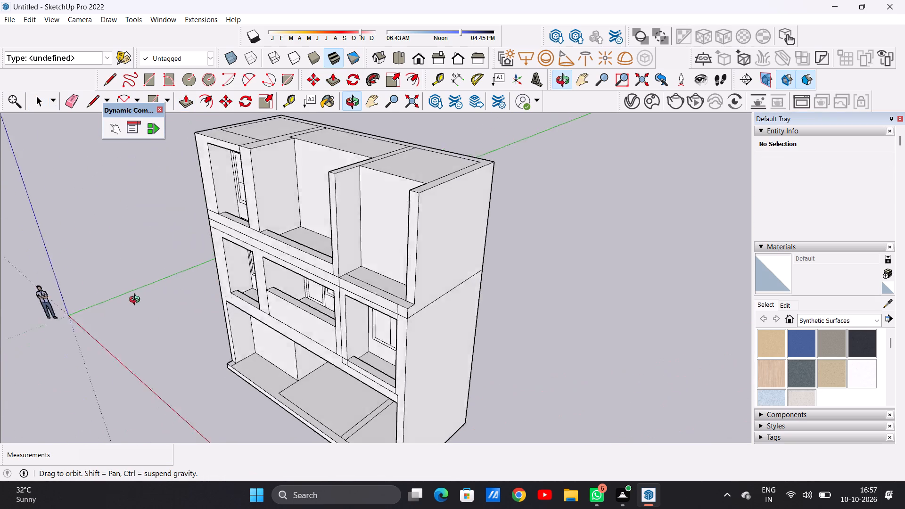
middle_drag(137, 301, 295, 305)
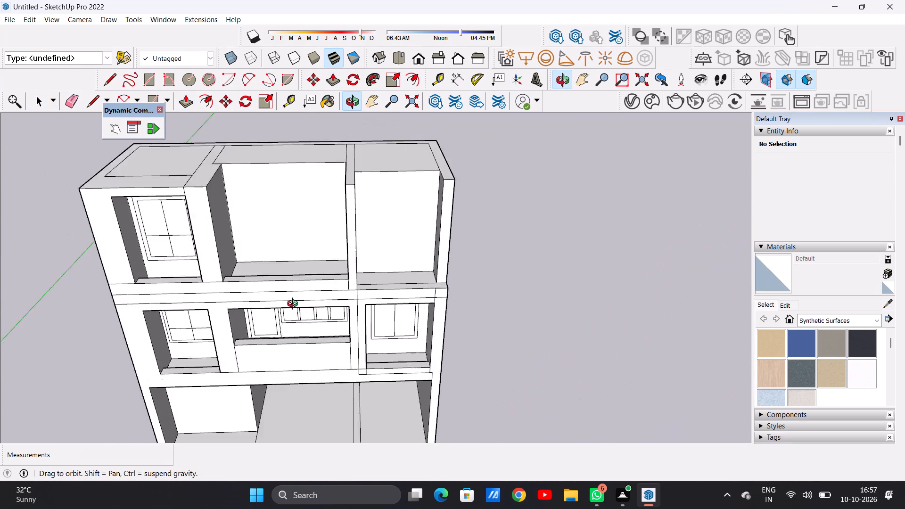
middle_drag(295, 305, 278, 287)
scroll(305, 300, down, 5)
middle_drag(297, 285, 325, 287)
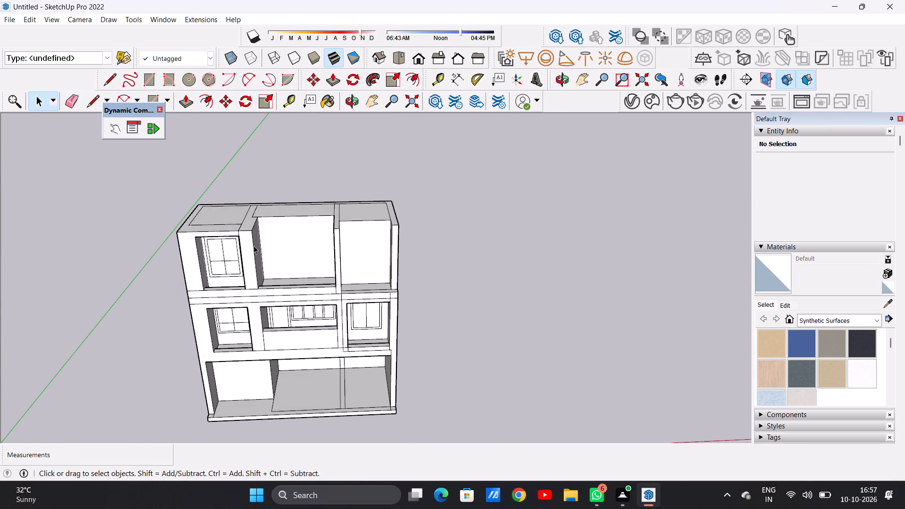
middle_drag(293, 273, 288, 208)
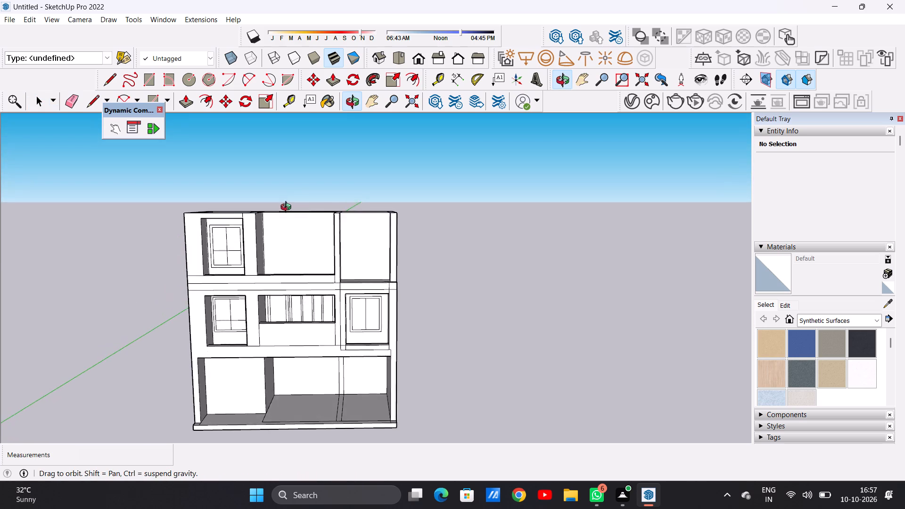
middle_drag(288, 208, 288, 208)
Draw a door rectangle about 3' 11" by 7' 9" at floor level on the third-storey middle bay's back wall, near its left partition.
scroll(299, 241, up, 9)
middle_drag(280, 264, 280, 316)
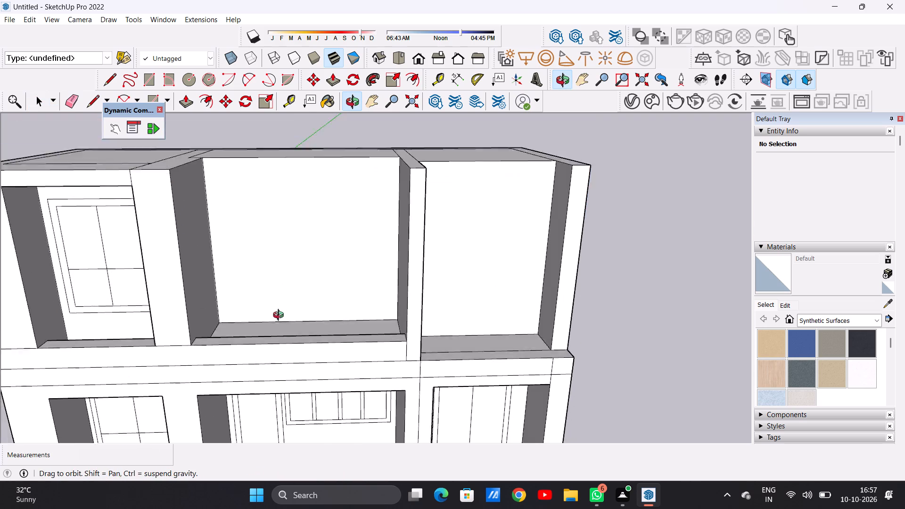
middle_drag(280, 316, 268, 373)
key(r)
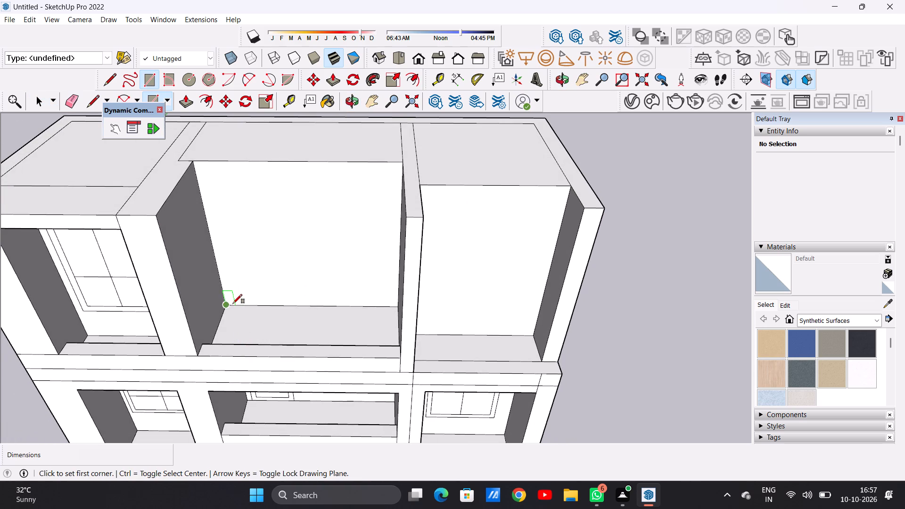
click(233, 304)
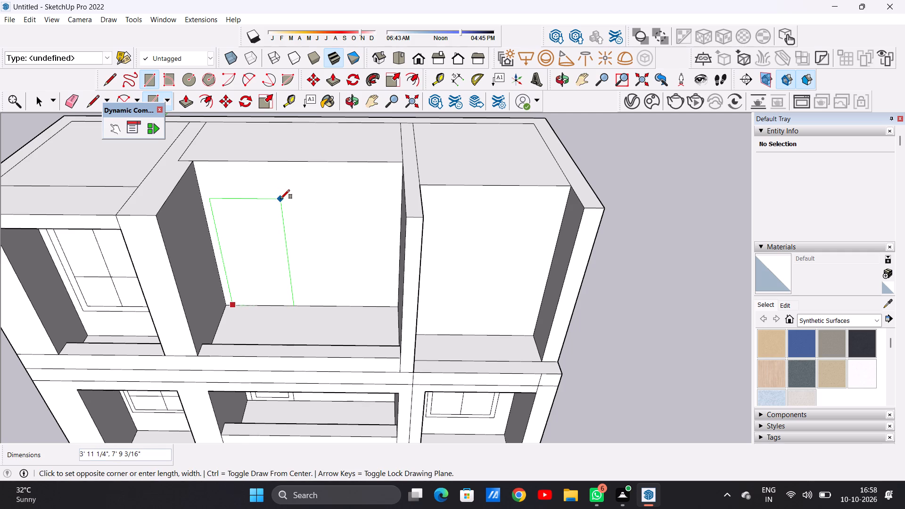
click(280, 199)
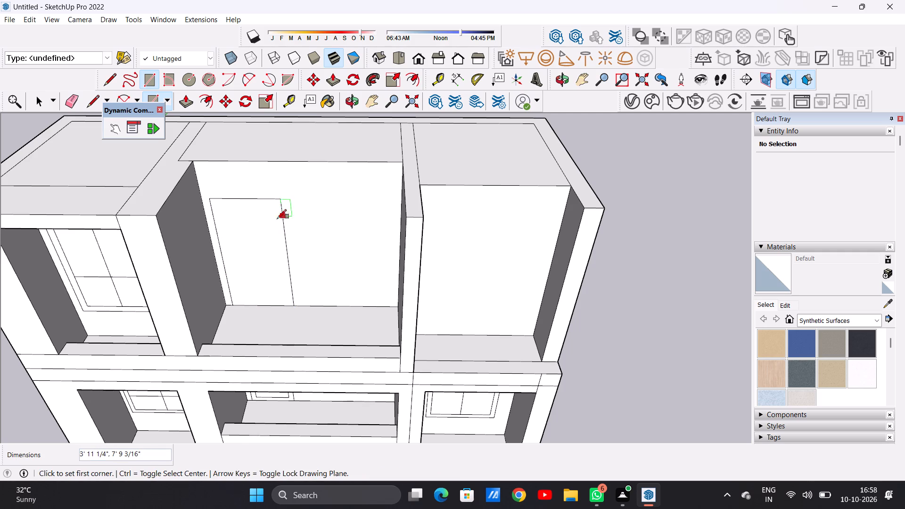
key(space)
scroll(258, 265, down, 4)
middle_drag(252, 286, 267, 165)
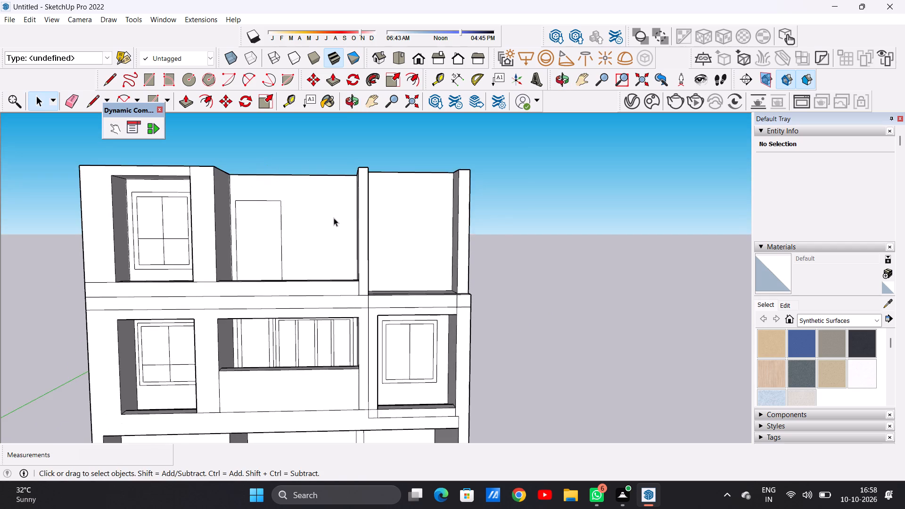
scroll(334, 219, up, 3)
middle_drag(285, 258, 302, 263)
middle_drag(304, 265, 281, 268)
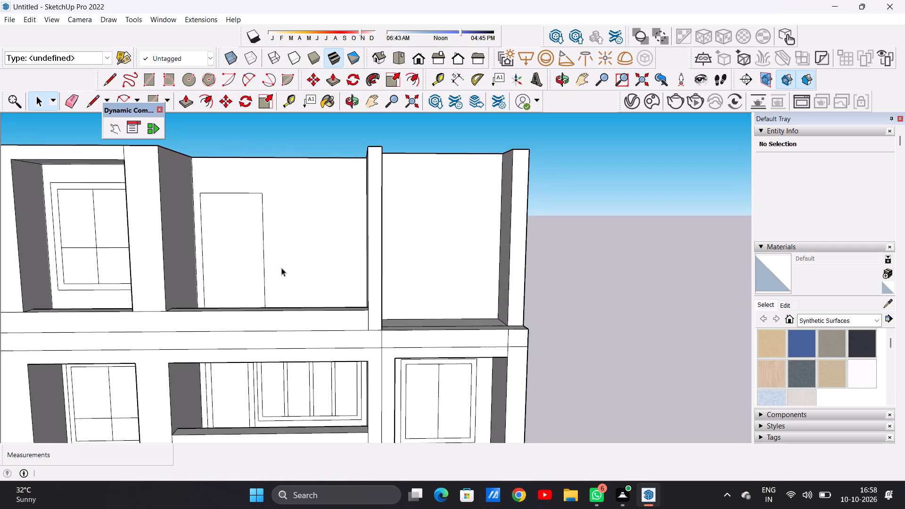
Offset the third-storey middle bay's door outline inward about 5 13/16" to form its frame.
key(o)
key(f)
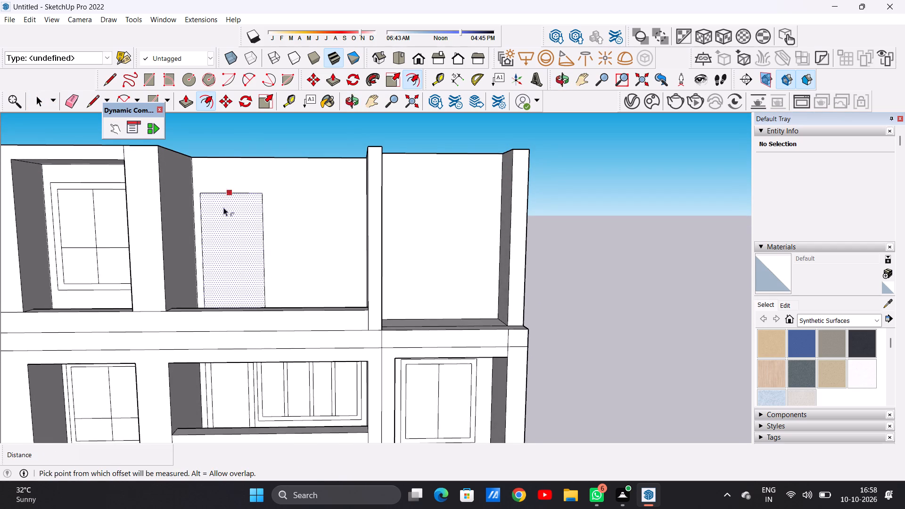
click(217, 195)
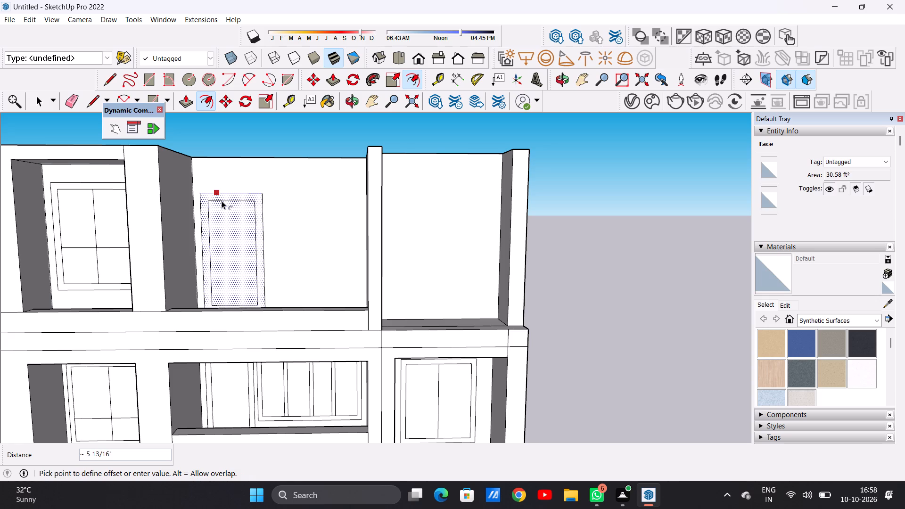
click(222, 201)
key(space)
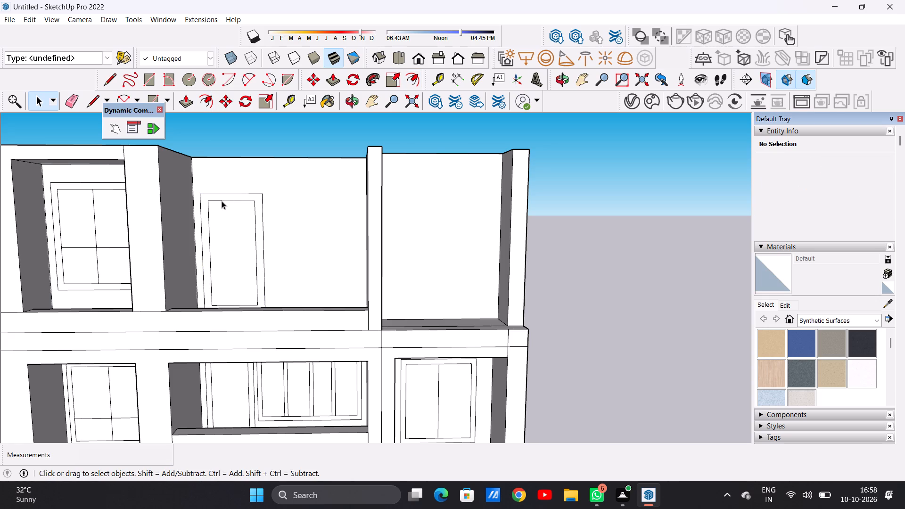
Draw a window rectangle about 5' 8" by 5' 8" beside the door on the third-storey middle bay's back wall.
text(R)
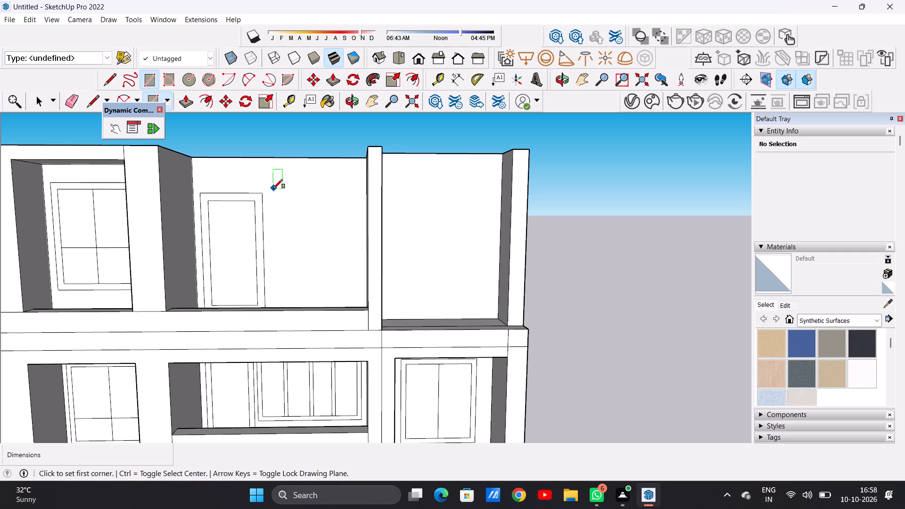
click(271, 189)
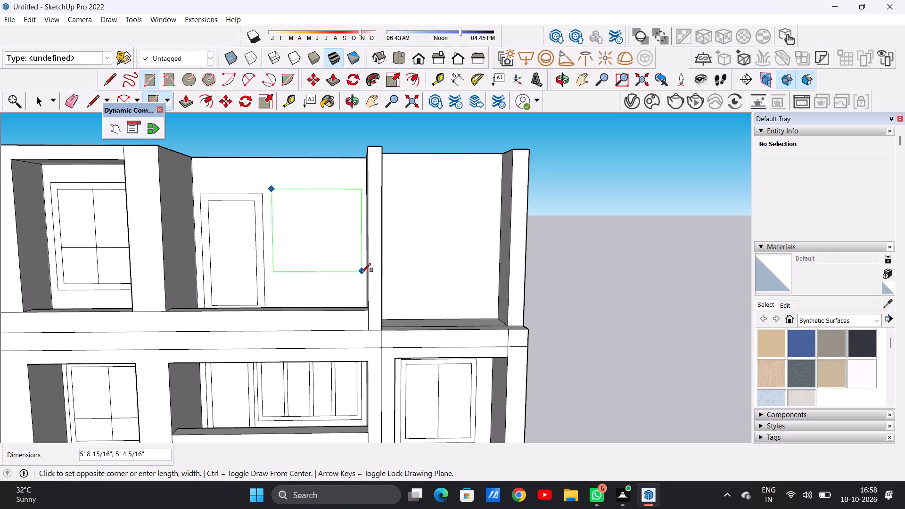
click(361, 276)
key(space)
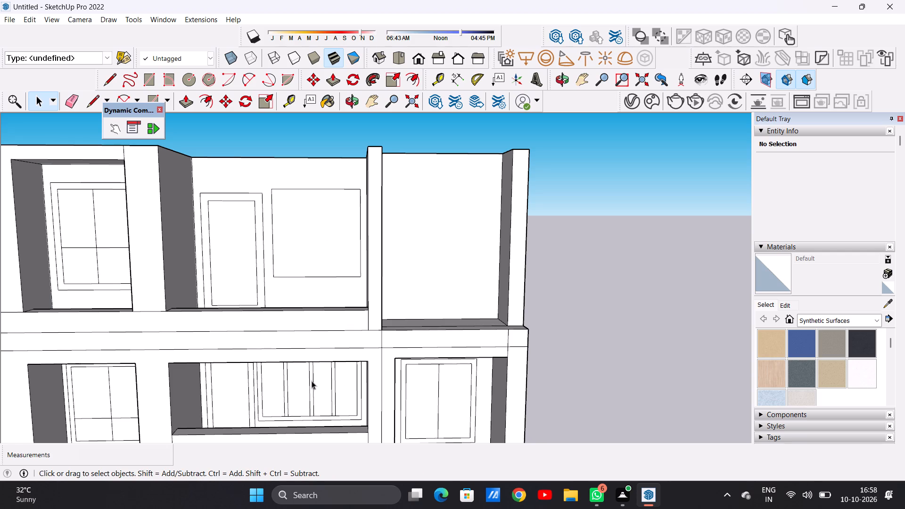
Move the new window's door-side vertical edge about 5 1/16" toward the door to widen the window.
scroll(326, 278, down, 3)
scroll(327, 223, up, 5)
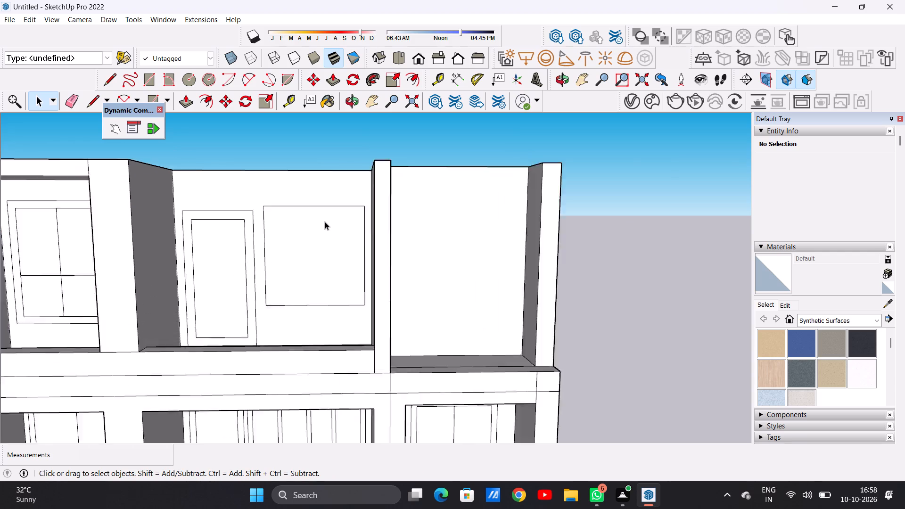
scroll(325, 222, up, 3)
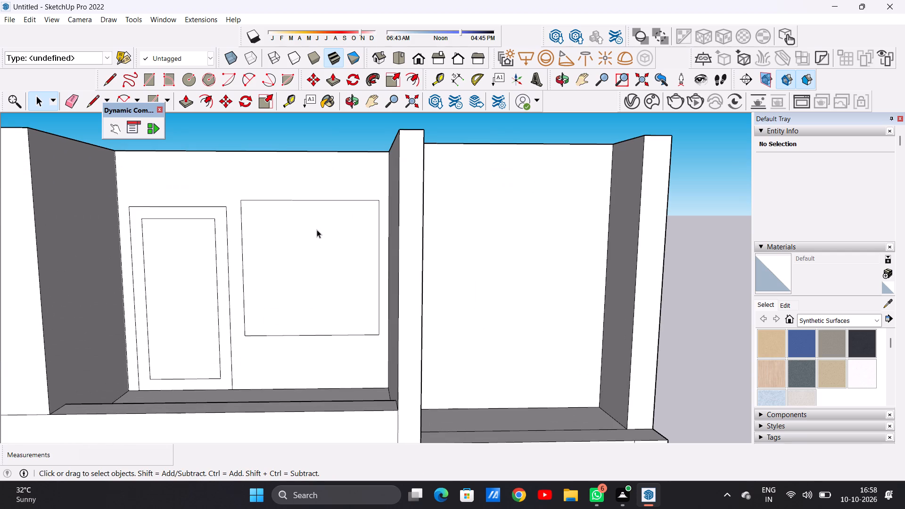
scroll(268, 272, up, 4)
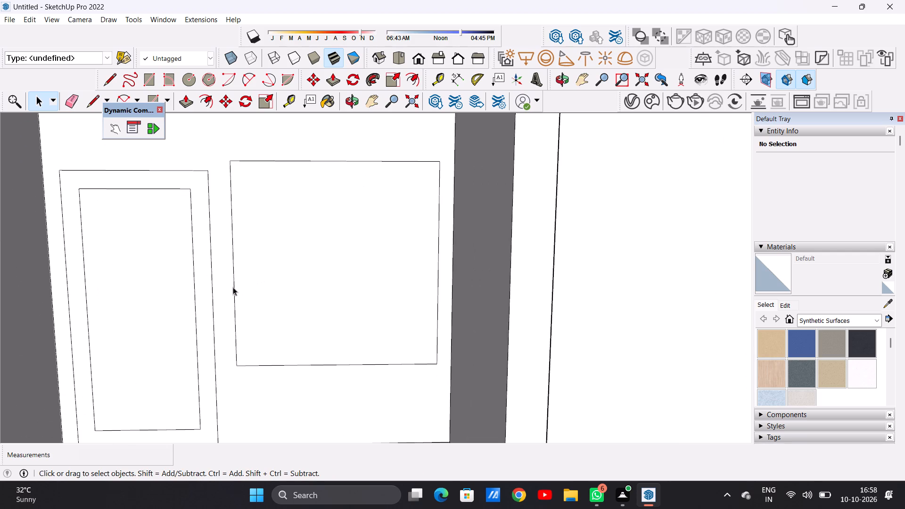
click(233, 287)
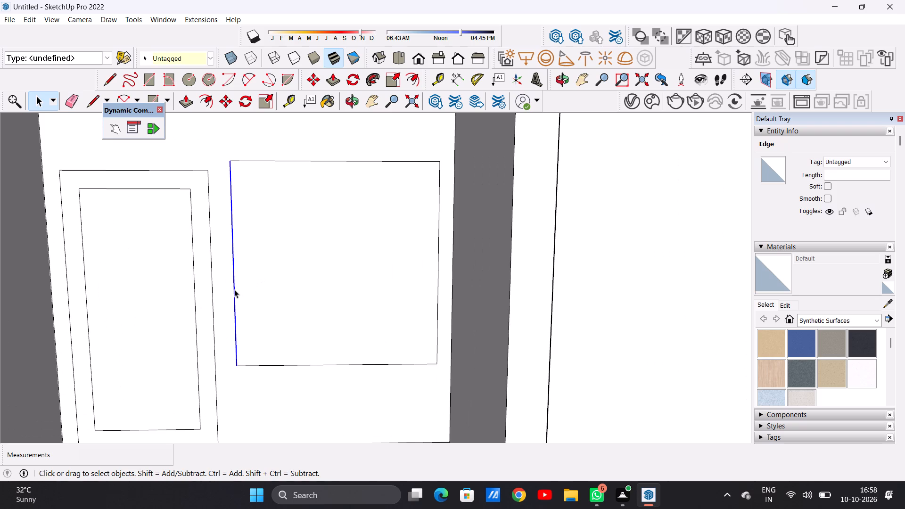
key(m)
click(238, 367)
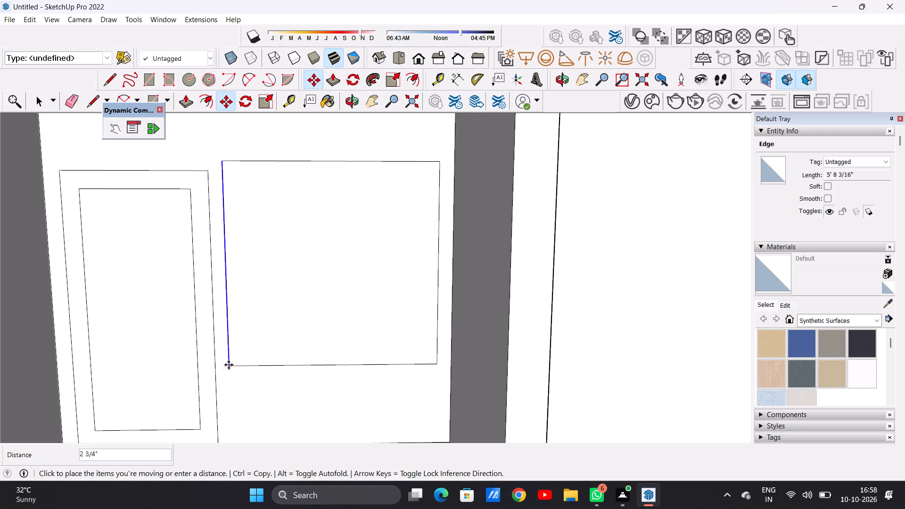
click(222, 369)
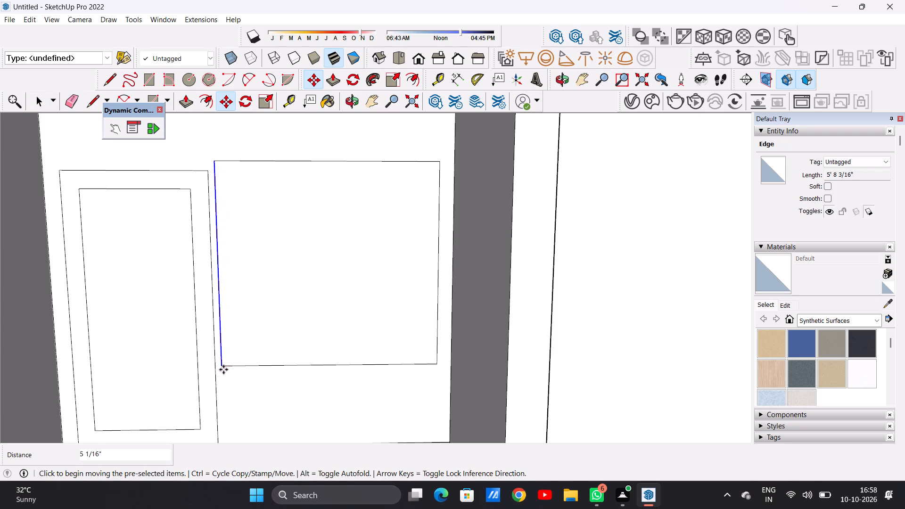
key(space)
scroll(238, 327, down, 5)
click(234, 153)
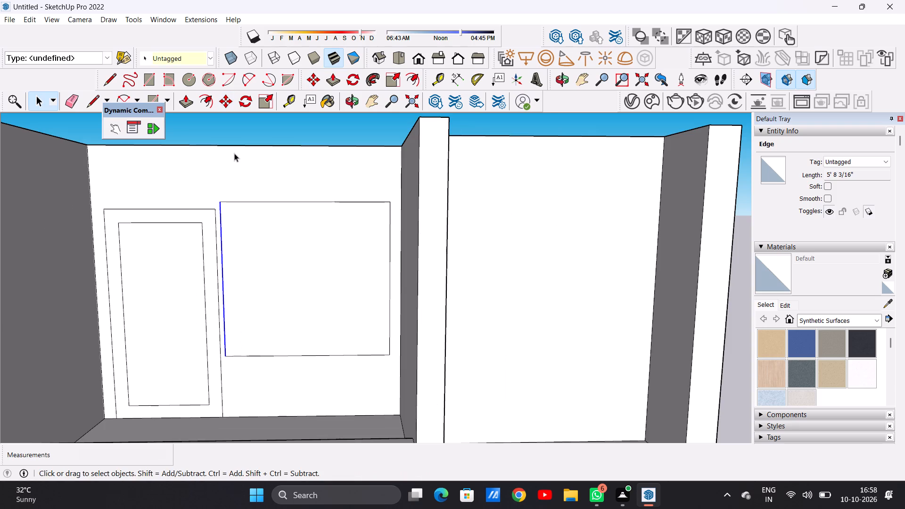
Offset the third-storey middle bay's window outline inward 2 3/4" to form its frame.
key(o)
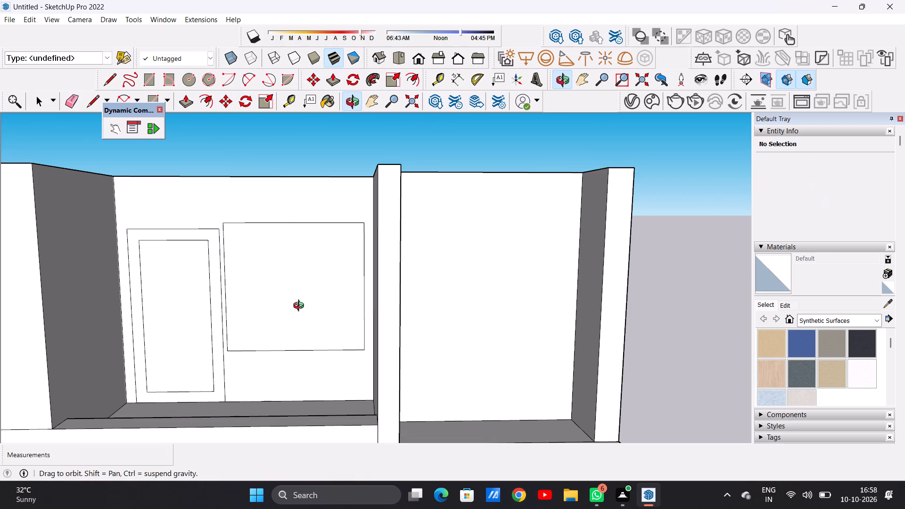
key(f)
click(254, 230)
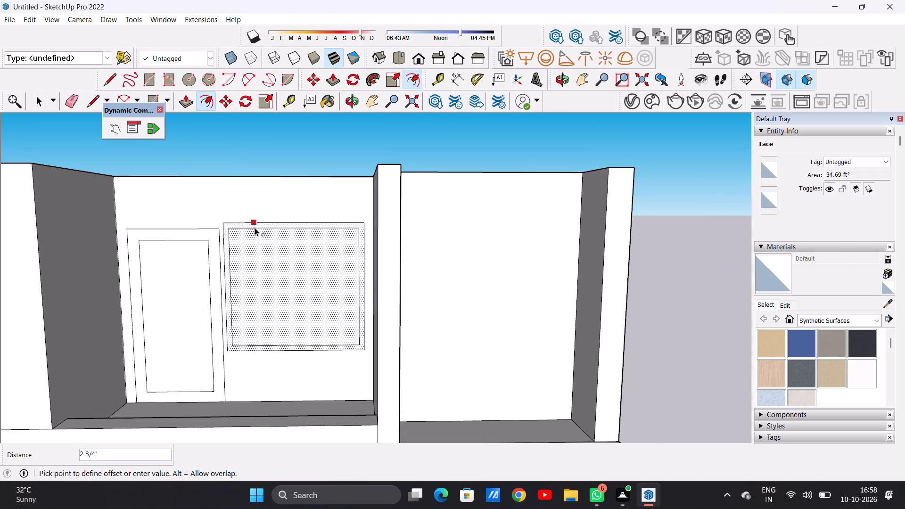
click(255, 228)
key(space)
Draw two closely spaced vertical lines about 5' 3" long near the middle of the inner window pane to form a mullion.
text(L)
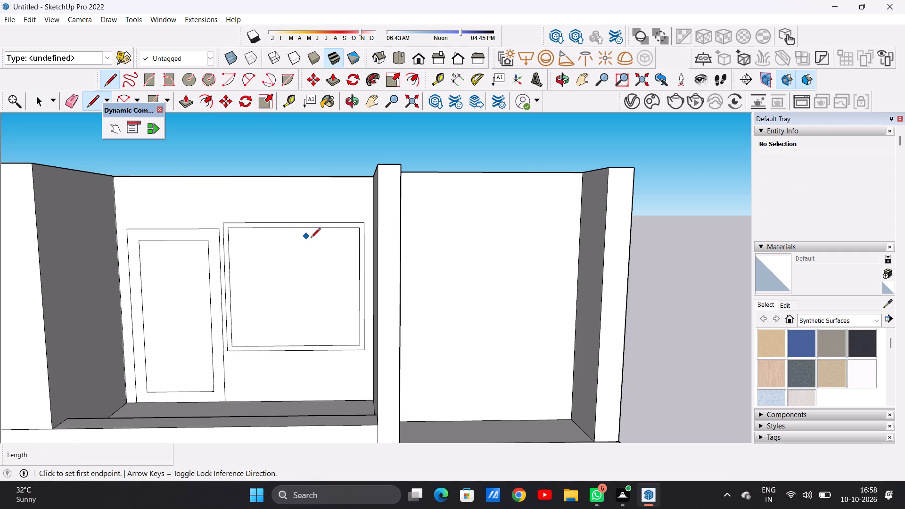
click(294, 226)
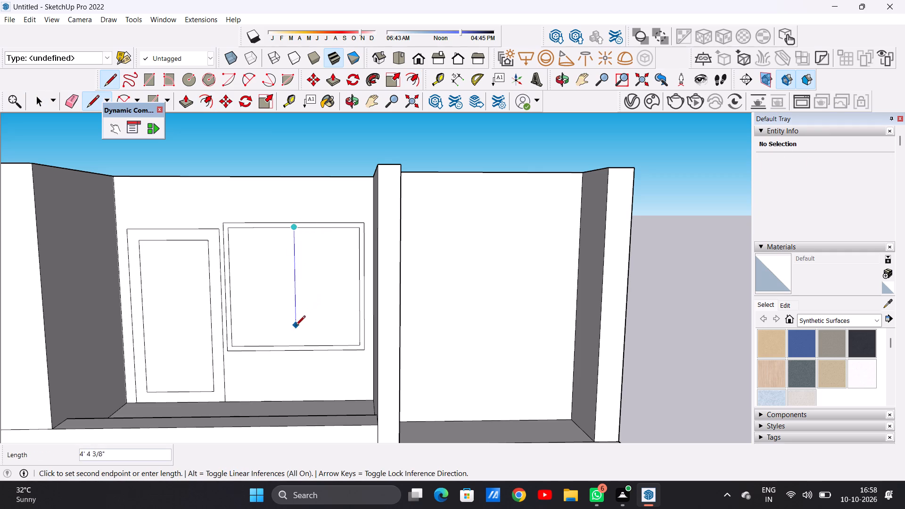
click(297, 346)
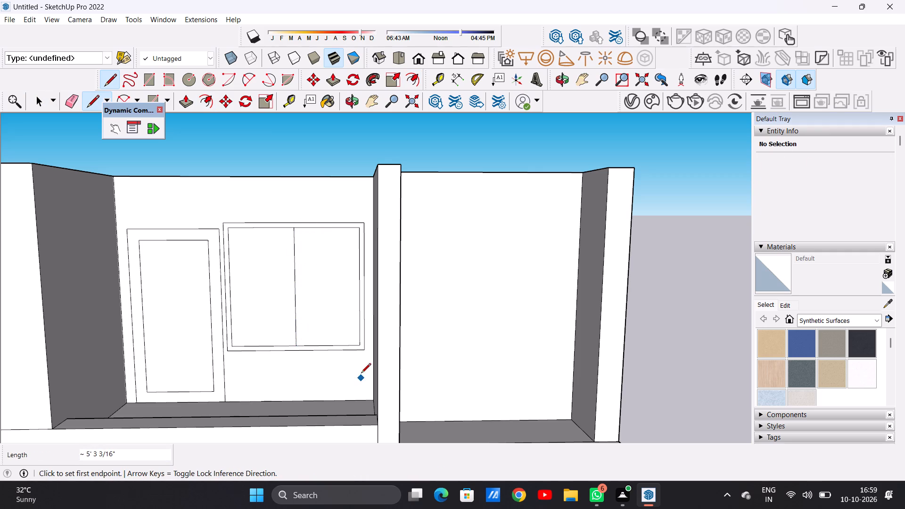
scroll(324, 357, up, 5)
scroll(291, 305, down, 4)
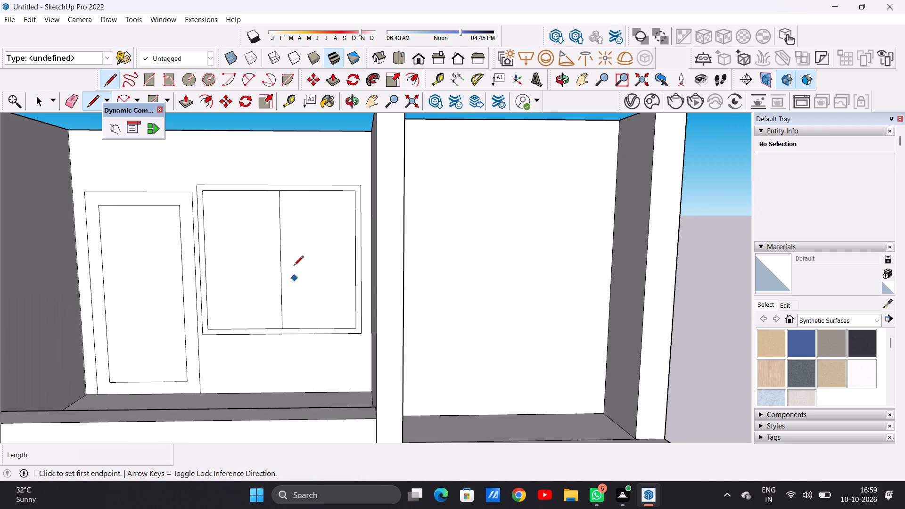
scroll(280, 190, down, 1)
scroll(279, 190, up, 4)
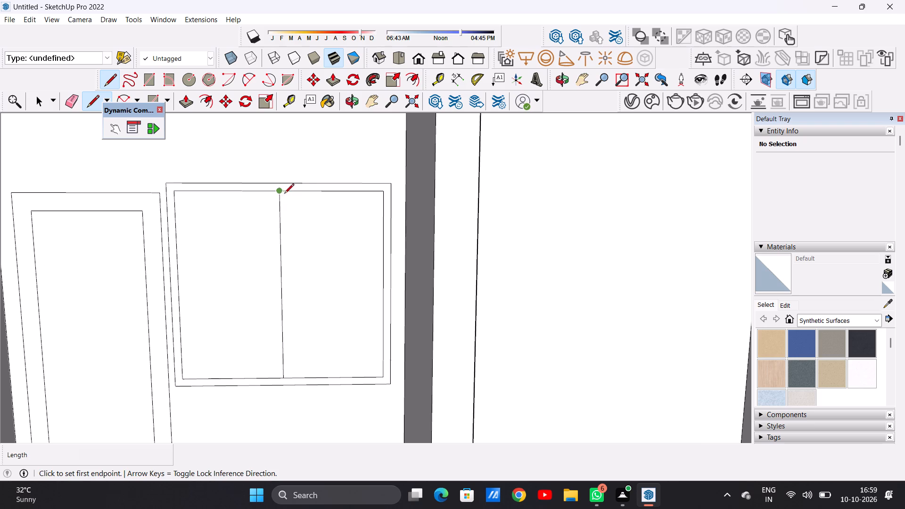
click(287, 191)
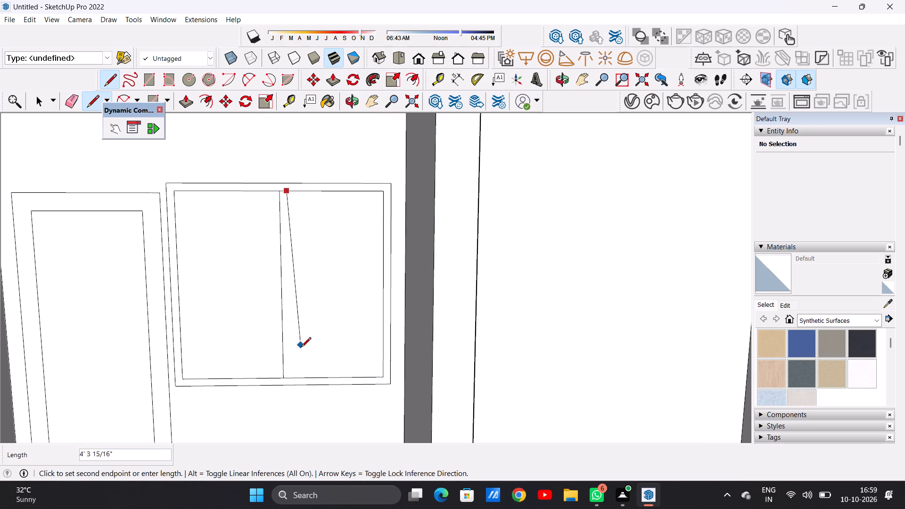
click(291, 376)
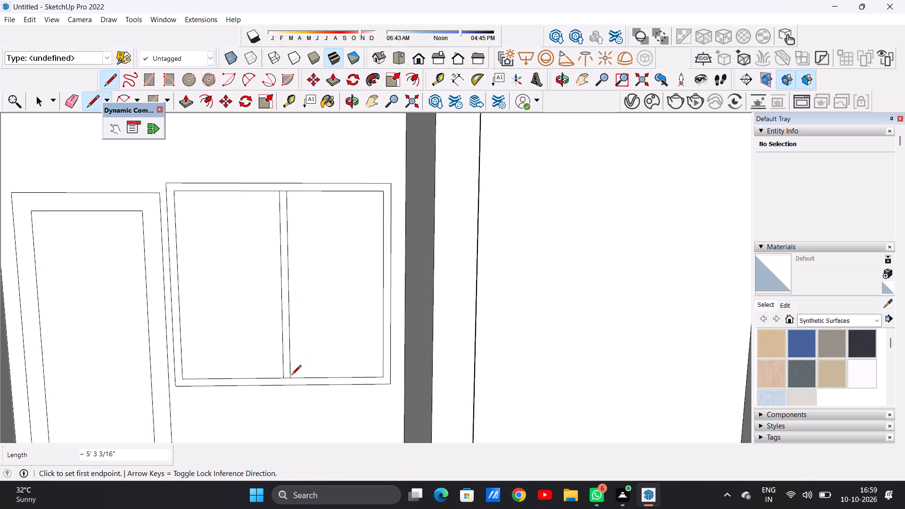
key(space)
Copy the mullion strip about 1' 5 9/16" away from the door, and that copy about 3' 1" back into the door-side half.
scroll(282, 382, up, 5)
double_click(289, 359)
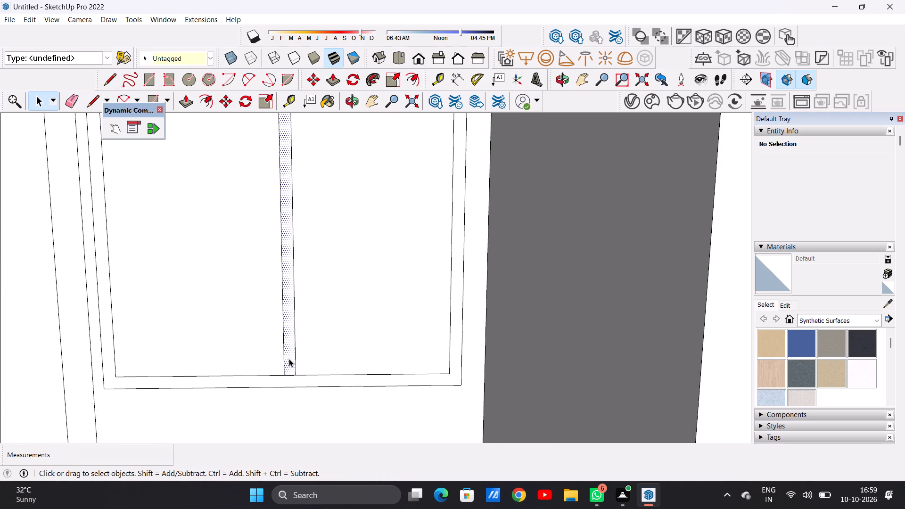
key(m)
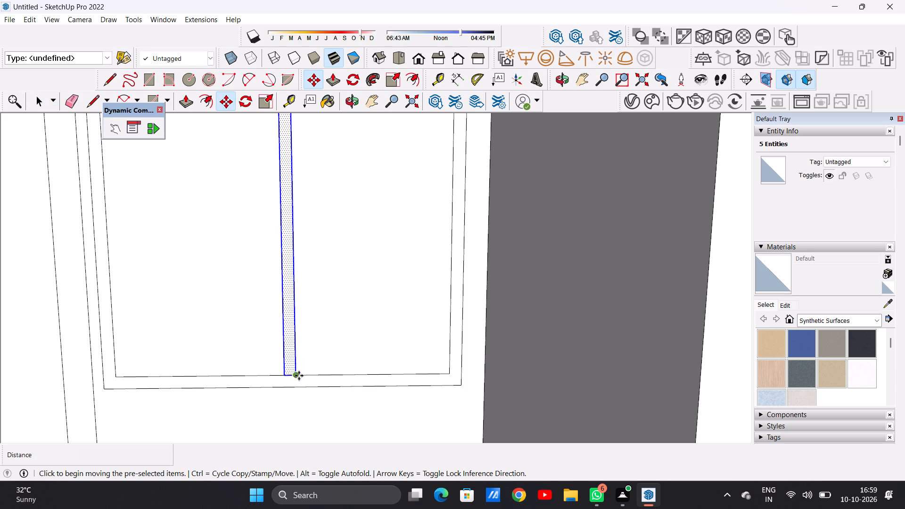
click(298, 376)
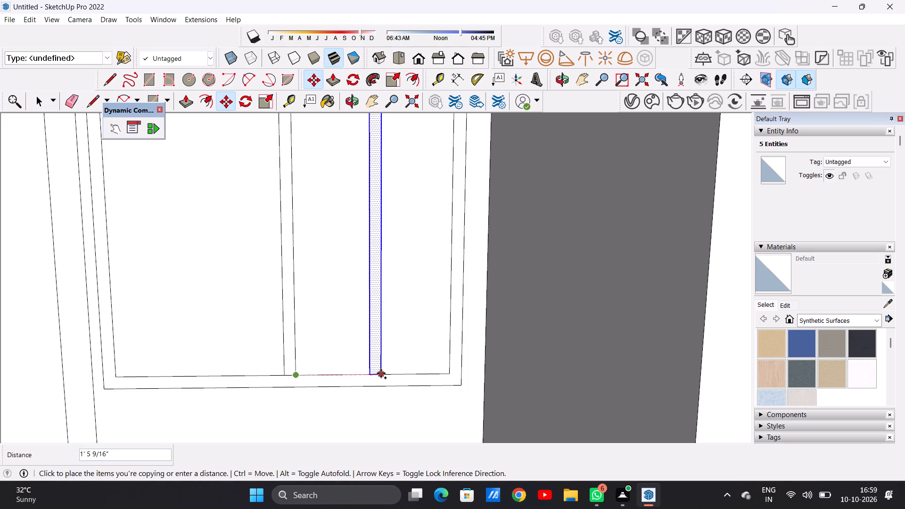
click(381, 373)
click(381, 374)
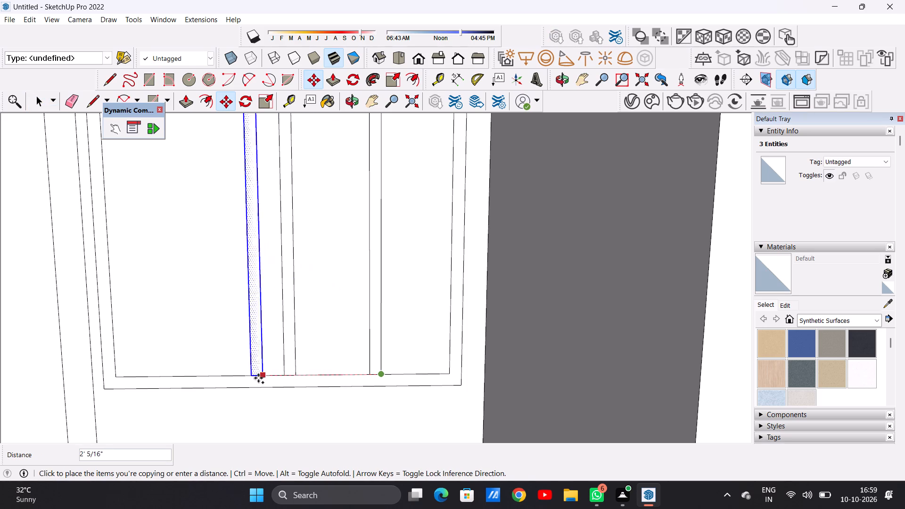
click(204, 377)
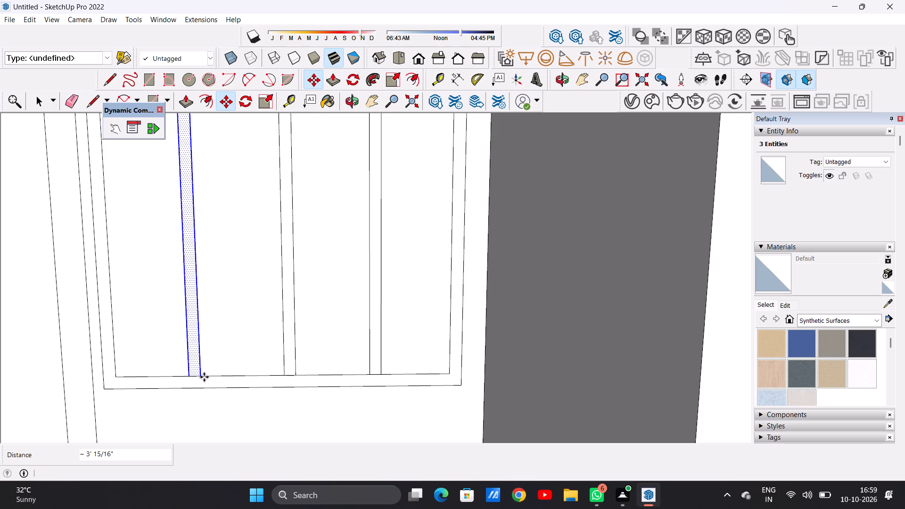
key(space)
scroll(247, 343, down, 15)
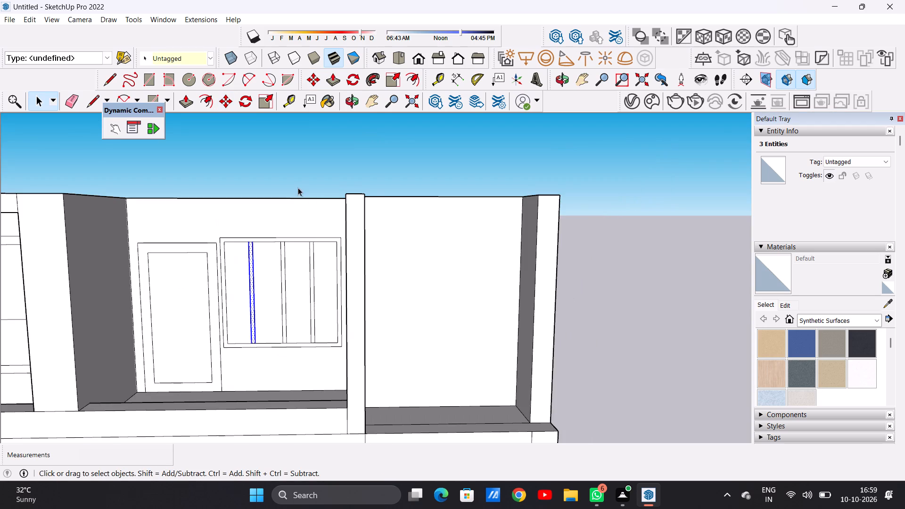
drag(298, 188, 288, 195)
Examine the upper storeys from the front, the side and above, comparing the middle bay with the empty right-hand bay.
scroll(289, 318, down, 6)
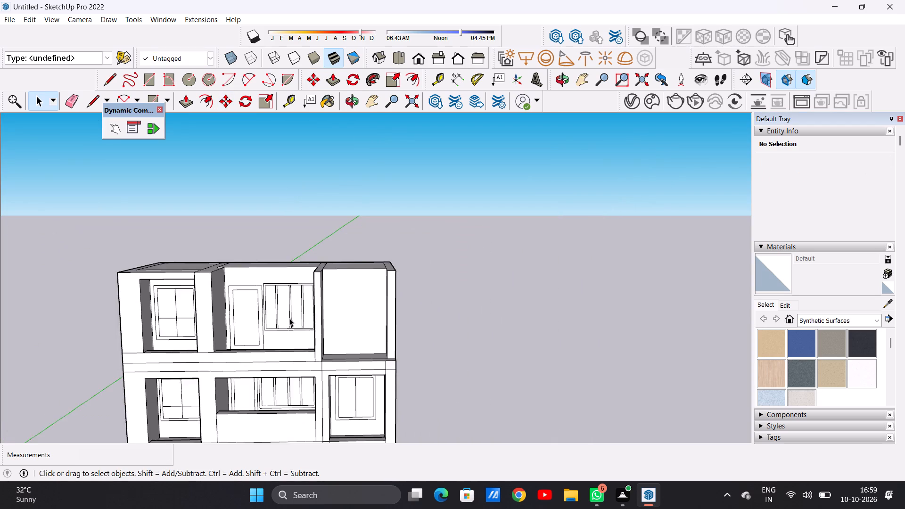
scroll(289, 318, down, 5)
scroll(296, 311, up, 12)
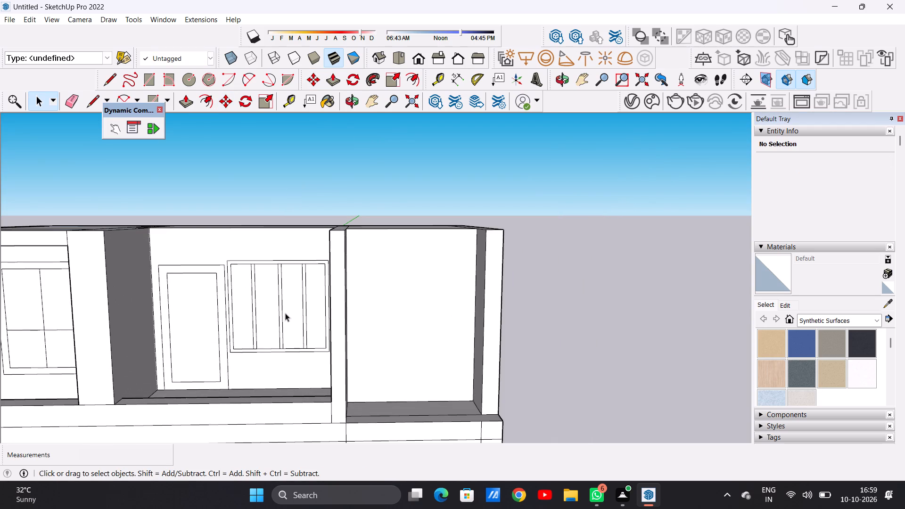
middle_drag(275, 316, 284, 310)
scroll(258, 353, down, 4)
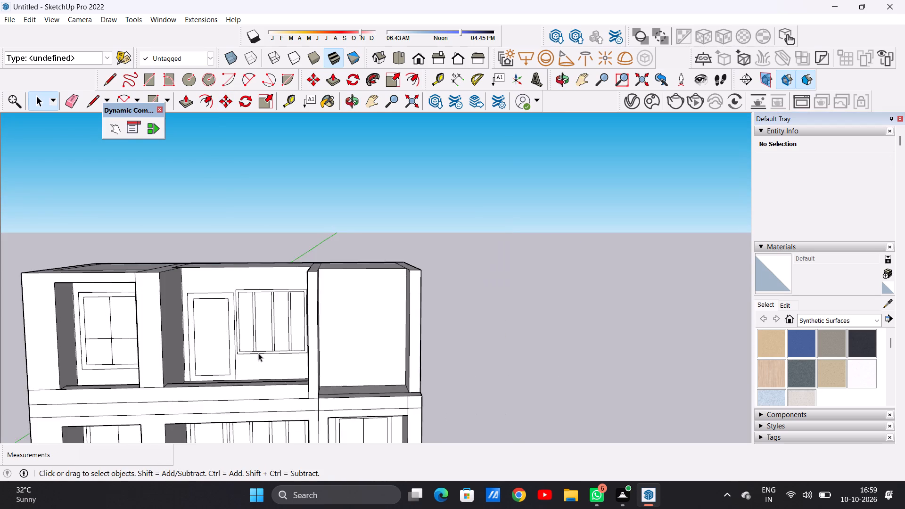
scroll(258, 353, down, 8)
scroll(310, 349, up, 7)
middle_drag(304, 350, 296, 330)
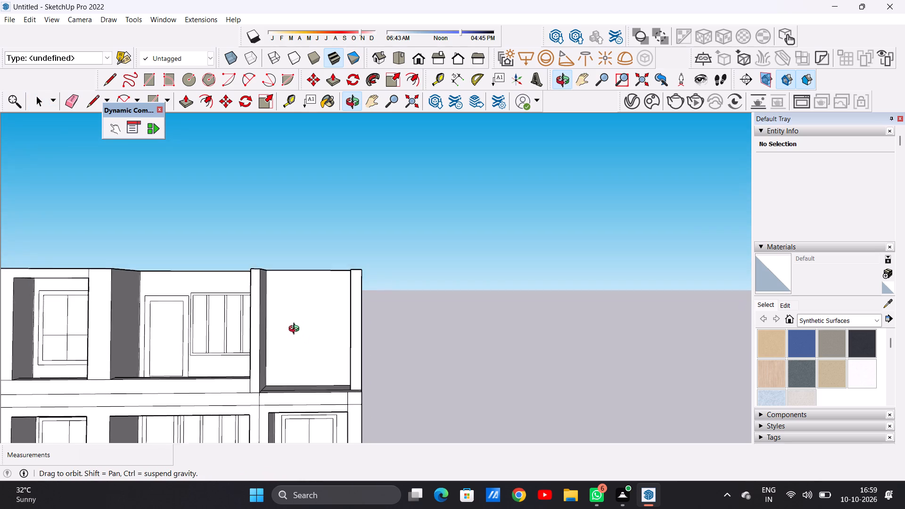
middle_drag(296, 330, 296, 331)
middle_drag(308, 379, 238, 410)
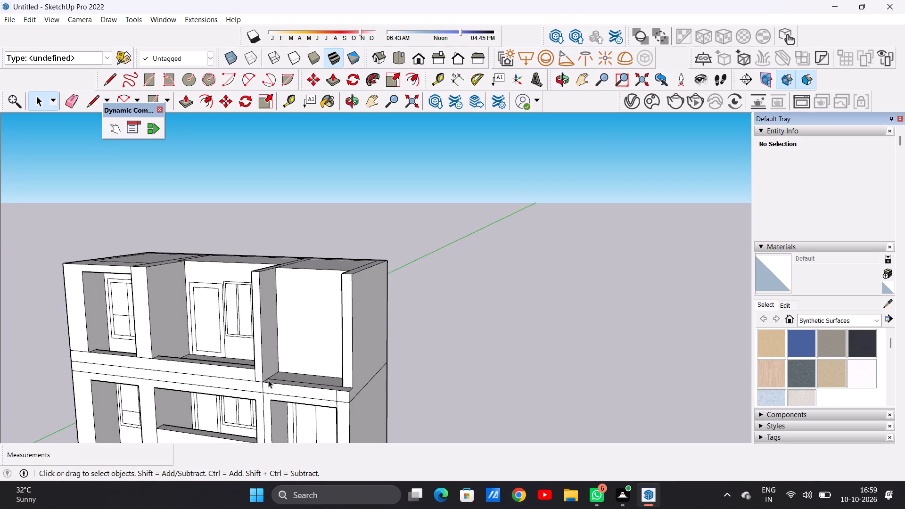
scroll(285, 369, up, 5)
middle_drag(278, 394, 301, 429)
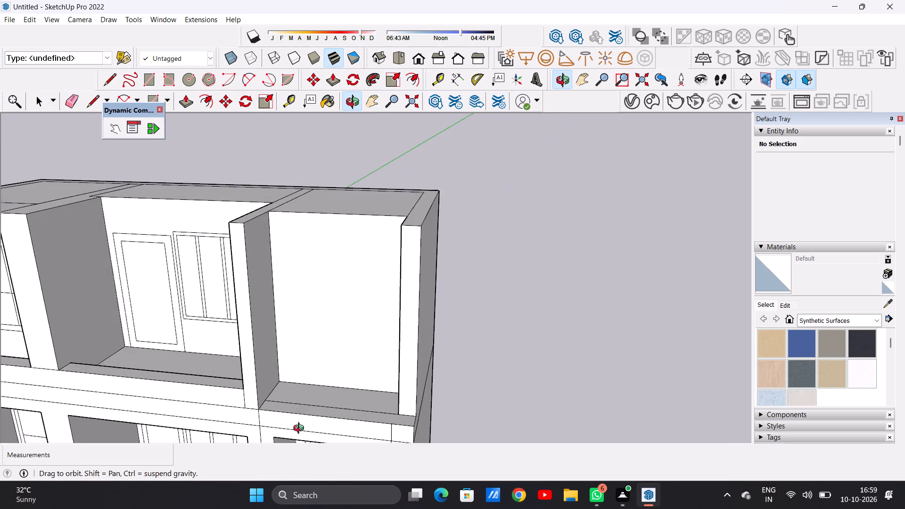
middle_drag(301, 429, 307, 431)
scroll(334, 375, down, 6)
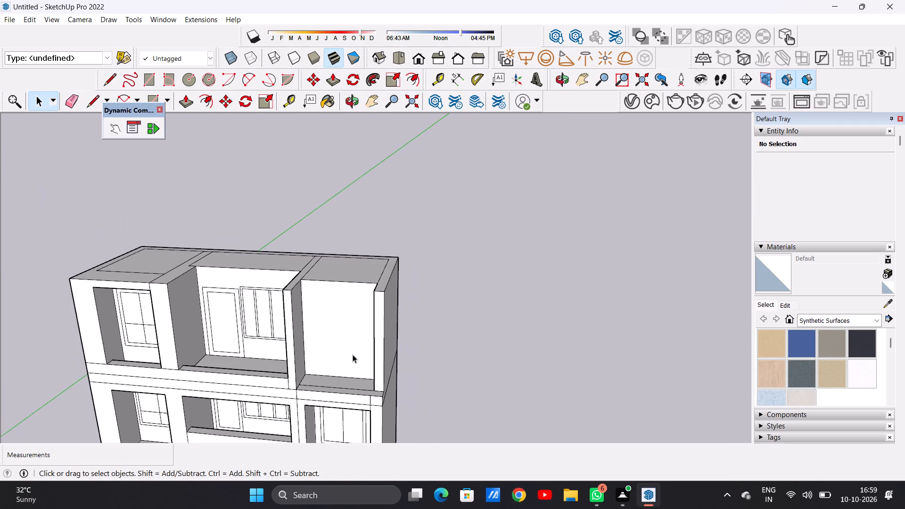
Push/Pull the front floor strip of the third storey's right-hand bay up about 1' 9/16" to form a parapet.
key(p)
scroll(376, 390, up, 11)
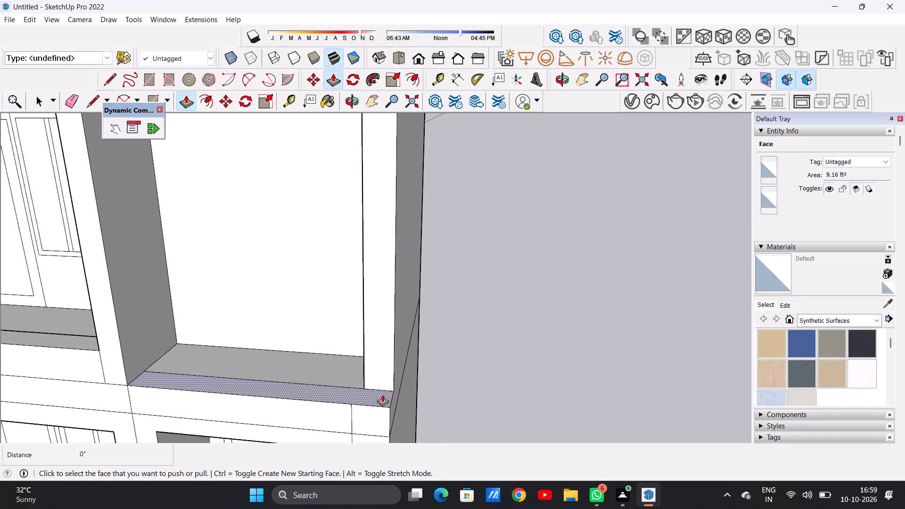
click(382, 394)
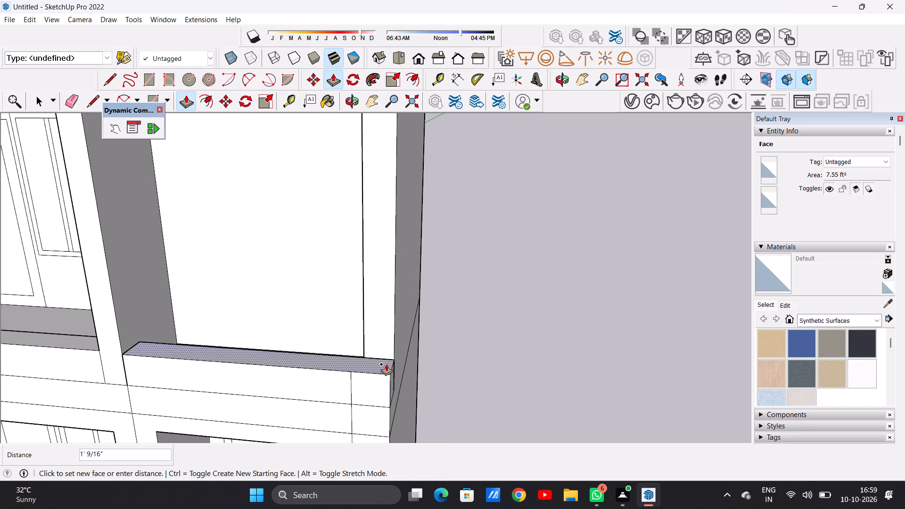
click(386, 364)
key(space)
Draw a window rectangle about 6' 4" by 5' 5/8" on the back wall of the third storey's right-hand bay.
scroll(407, 388, down, 7)
middle_drag(351, 369, 350, 291)
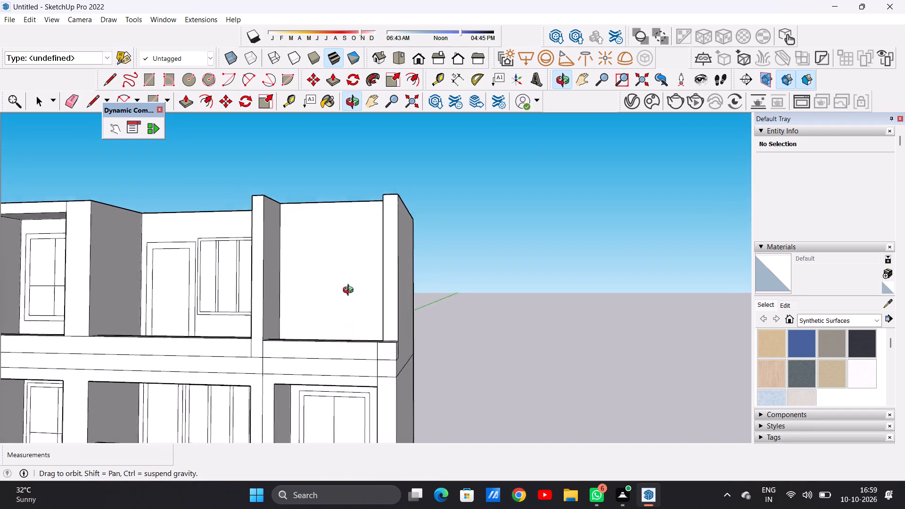
middle_drag(350, 291, 370, 318)
scroll(353, 360, down, 14)
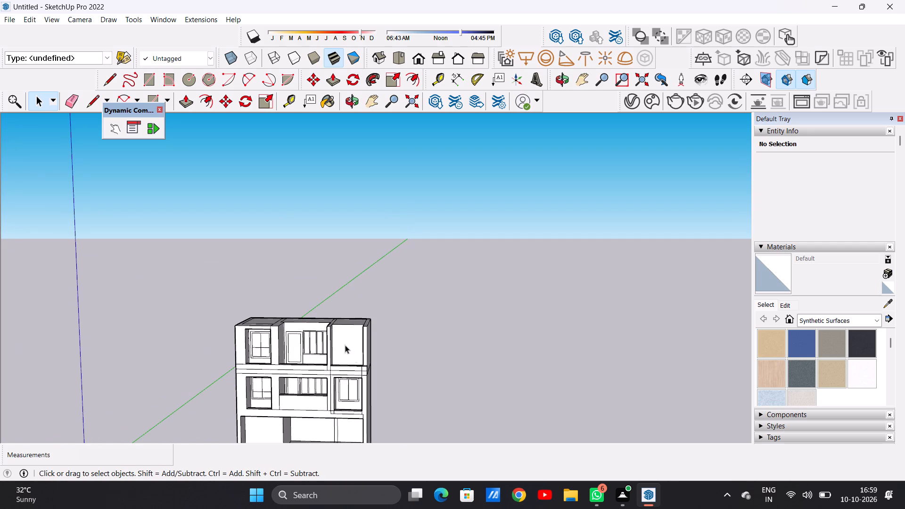
scroll(345, 336, up, 7)
middle_drag(361, 331, 374, 309)
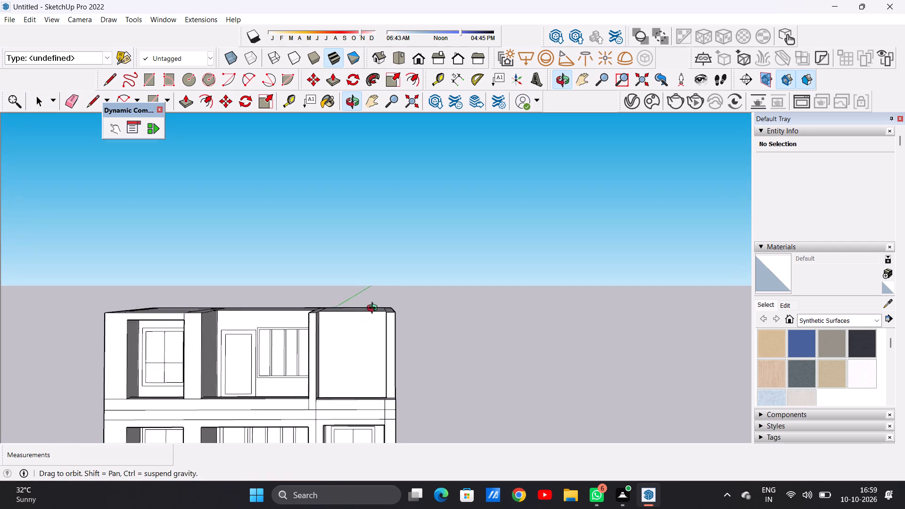
middle_drag(374, 309, 373, 303)
middle_drag(325, 356, 328, 366)
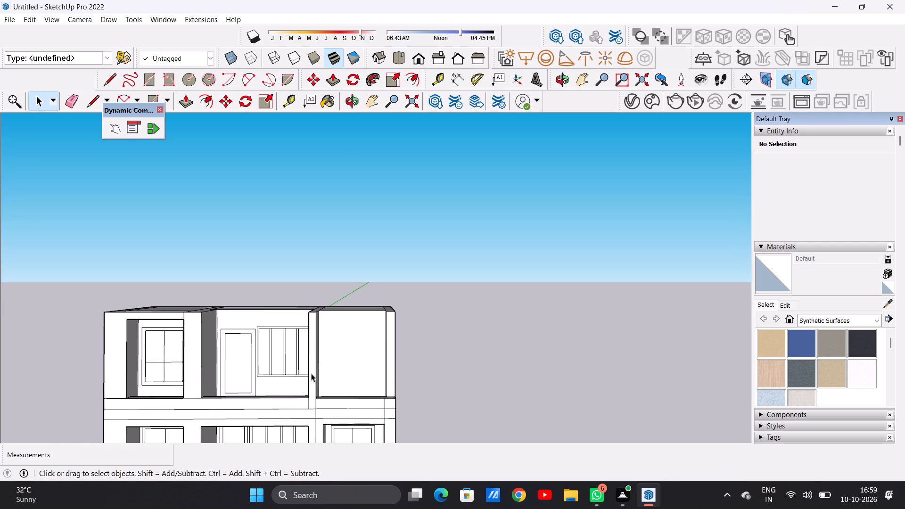
scroll(312, 380, down, 2)
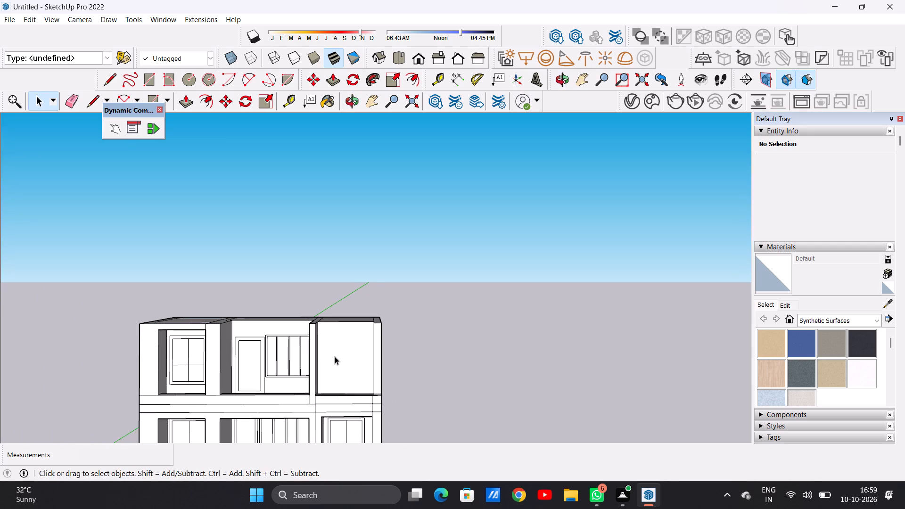
scroll(339, 352, up, 4)
middle_drag(338, 356, 333, 341)
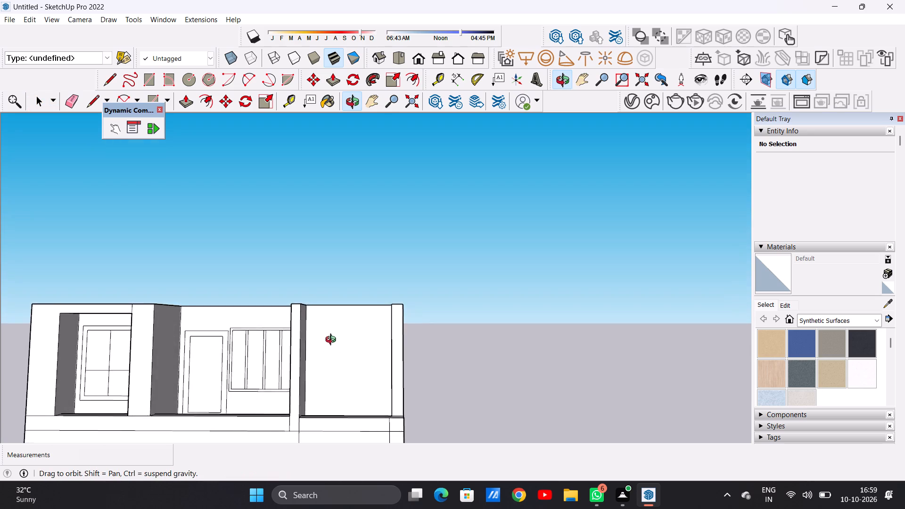
middle_drag(333, 341, 332, 357)
key(r)
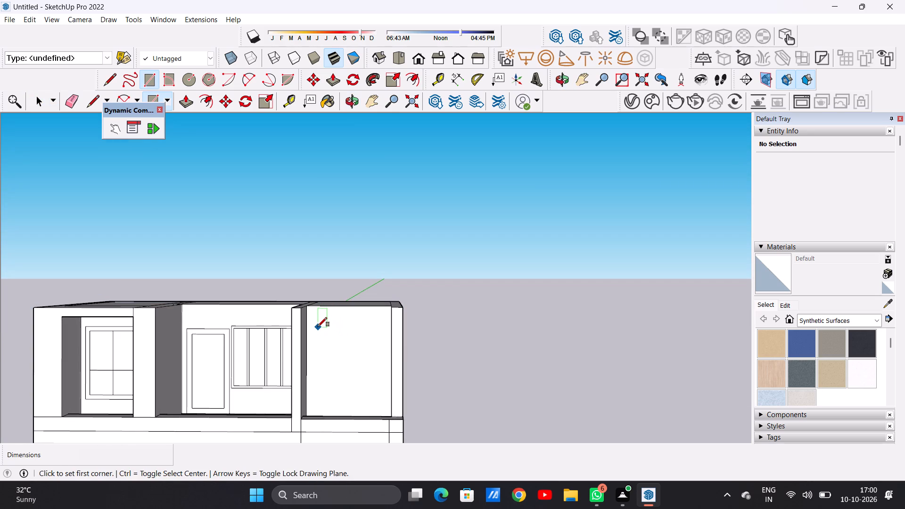
click(318, 324)
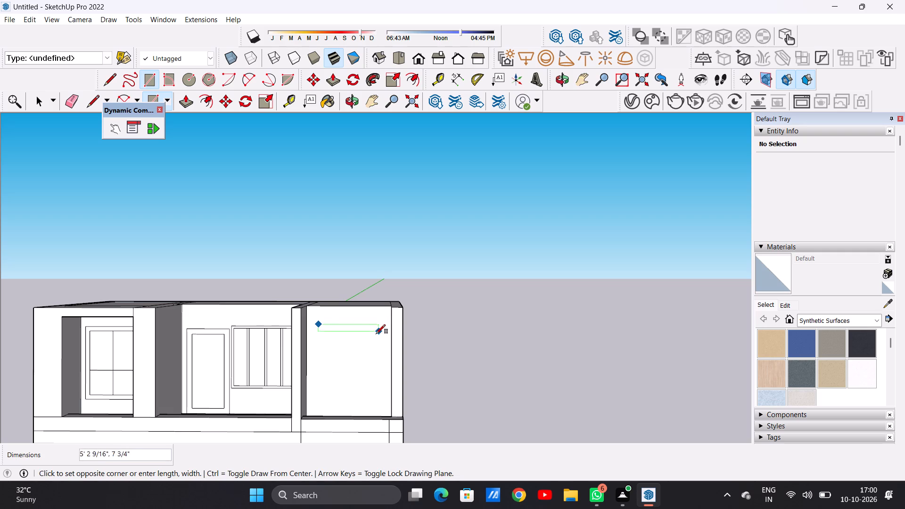
click(377, 398)
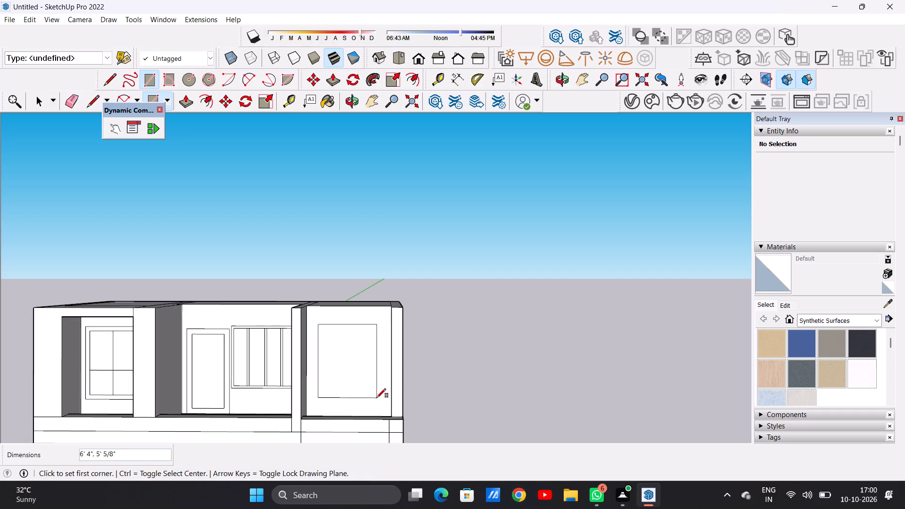
key(space)
Offset the right-hand bay's window outline inward about 5 1/4" to form its frame.
text(O)
key(f)
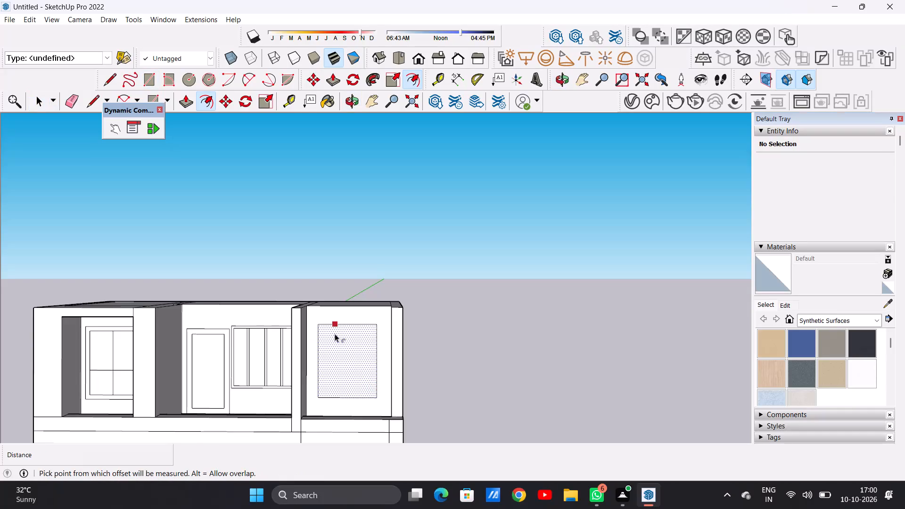
scroll(335, 334, up, 4)
click(334, 329)
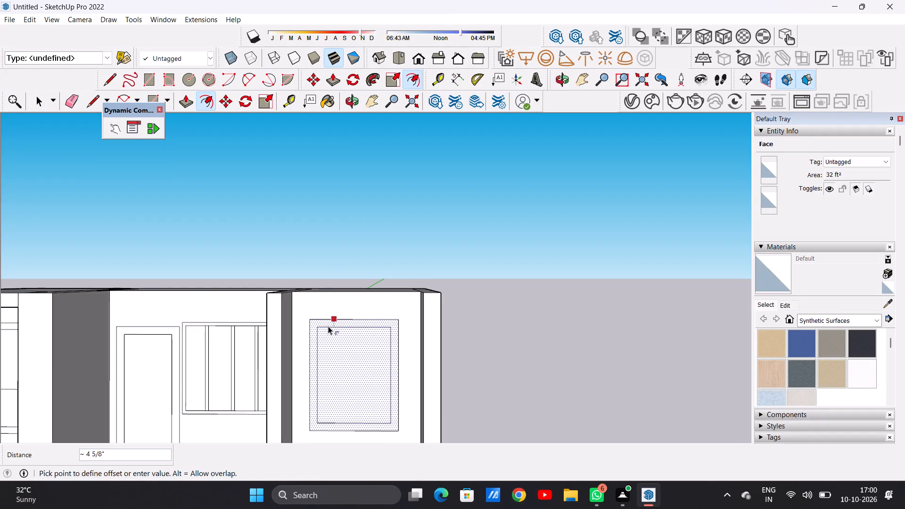
click(329, 327)
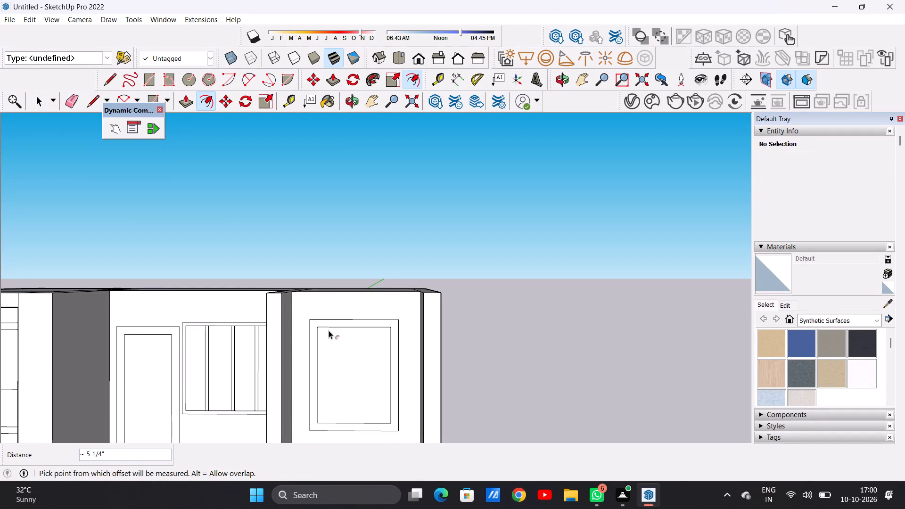
key(space)
Draw two closely spaced vertical lines about 5' 5 1/2" long near the middle of the inner pane to form a mullion.
text(L)
scroll(333, 337, down, 4)
scroll(353, 371, up, 5)
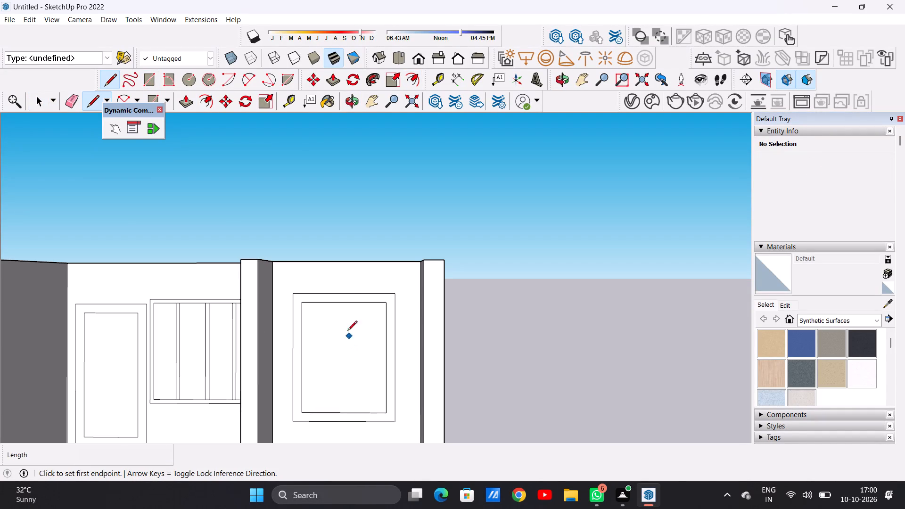
scroll(348, 316, up, 1)
scroll(348, 316, down, 1)
scroll(348, 316, up, 4)
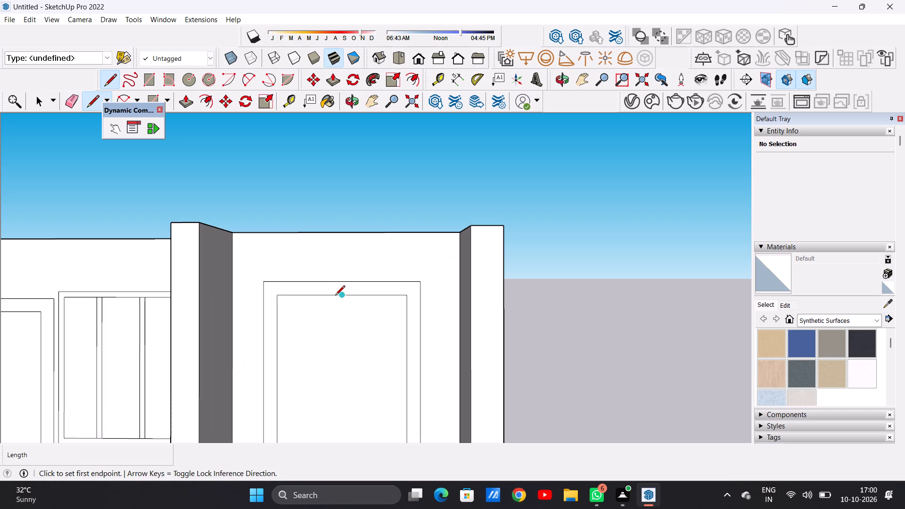
click(335, 296)
scroll(335, 327, down, 5)
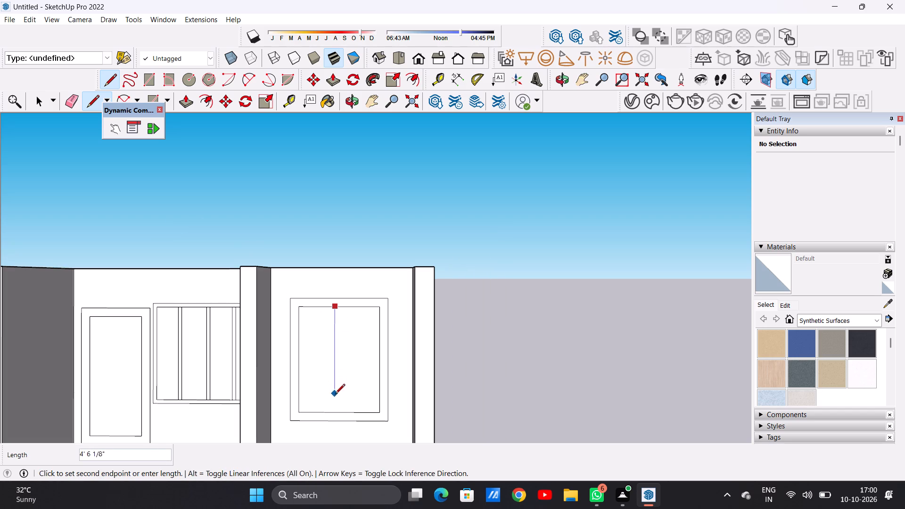
click(338, 414)
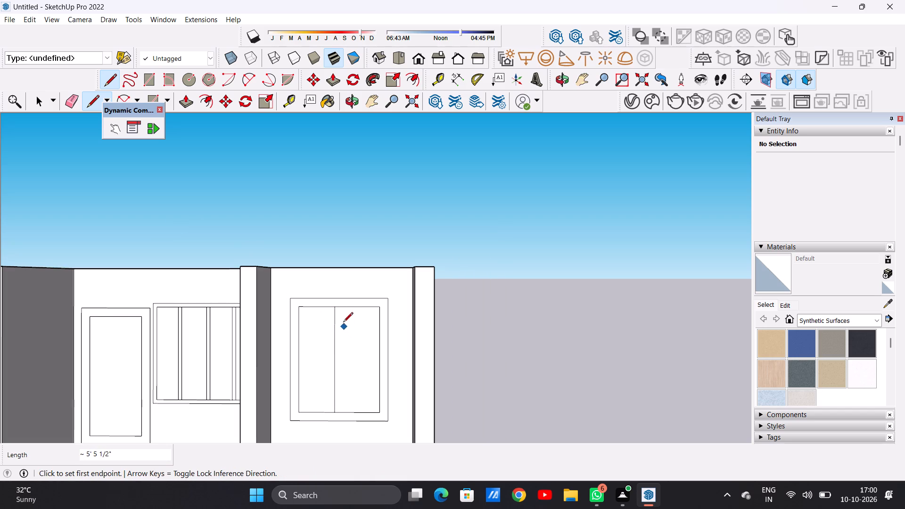
click(342, 307)
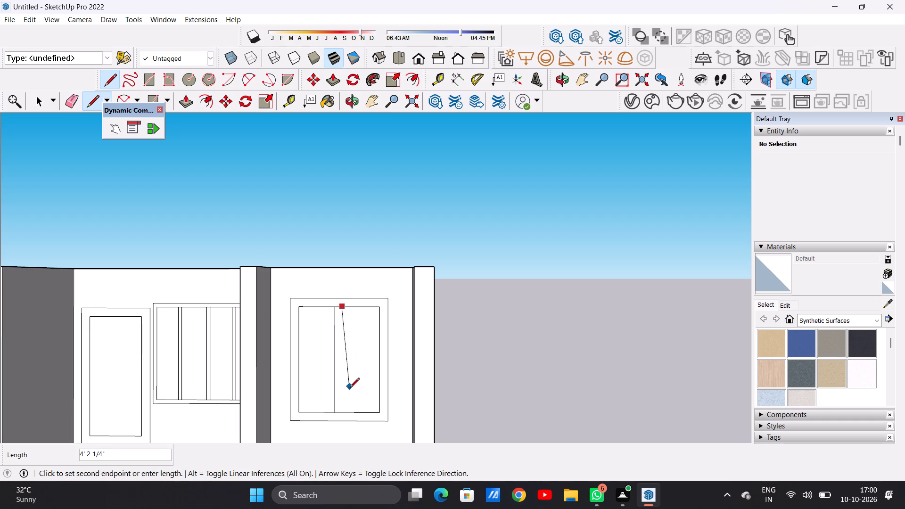
click(342, 414)
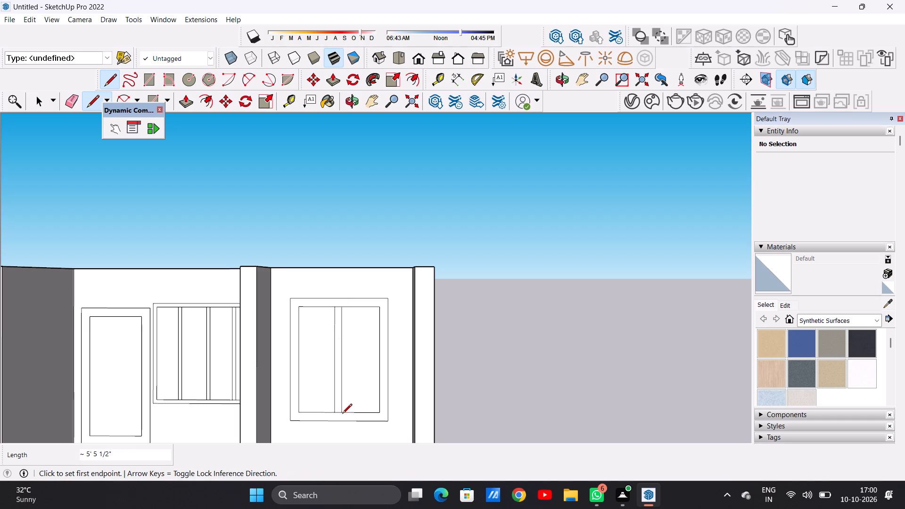
key(space)
Examine the whole building and the third storey's three bays from the front and above.
scroll(361, 369, down, 16)
scroll(297, 351, down, 7)
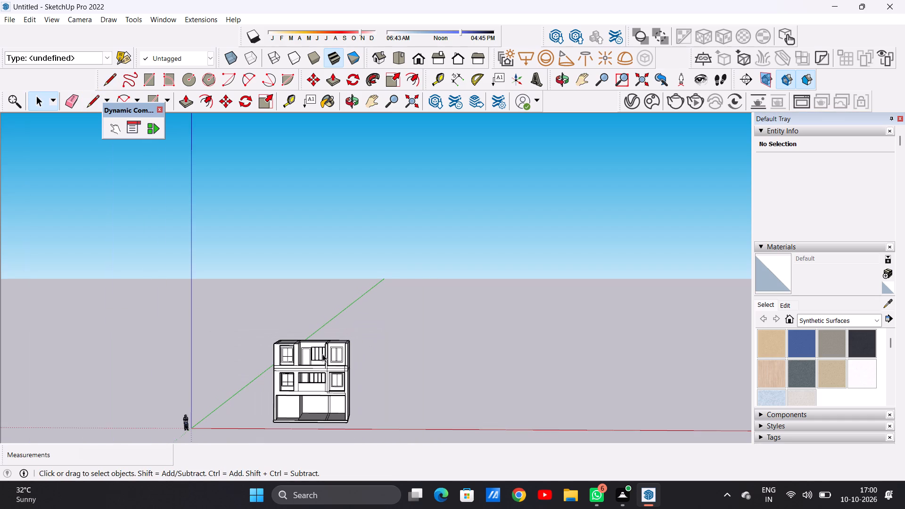
scroll(301, 360, up, 5)
scroll(313, 335, down, 2)
middle_drag(310, 338, 294, 390)
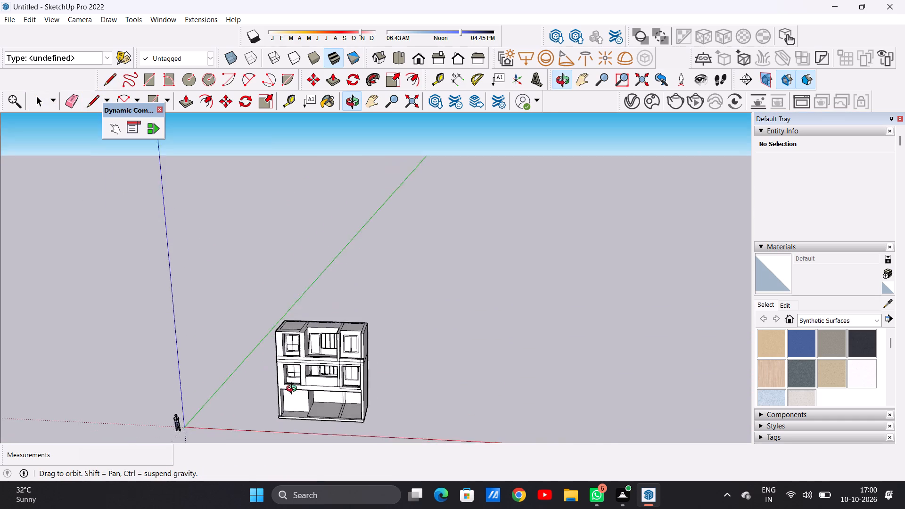
middle_drag(294, 390, 299, 401)
scroll(303, 345, up, 7)
scroll(368, 329, up, 1)
middle_drag(363, 329, 298, 310)
scroll(295, 325, up, 1)
scroll(294, 325, down, 1)
scroll(293, 325, up, 2)
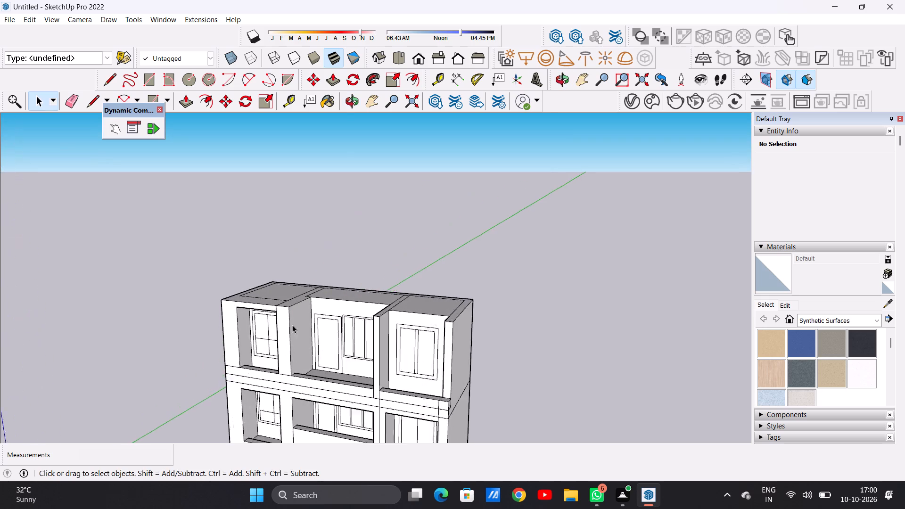
scroll(292, 325, up, 7)
scroll(280, 315, down, 1)
scroll(280, 316, up, 2)
Draw a line about 5' 7 1/16" long across the inner side of the middle bay's left-hand pier, just below the roof edge.
key(l)
scroll(317, 318, down, 3)
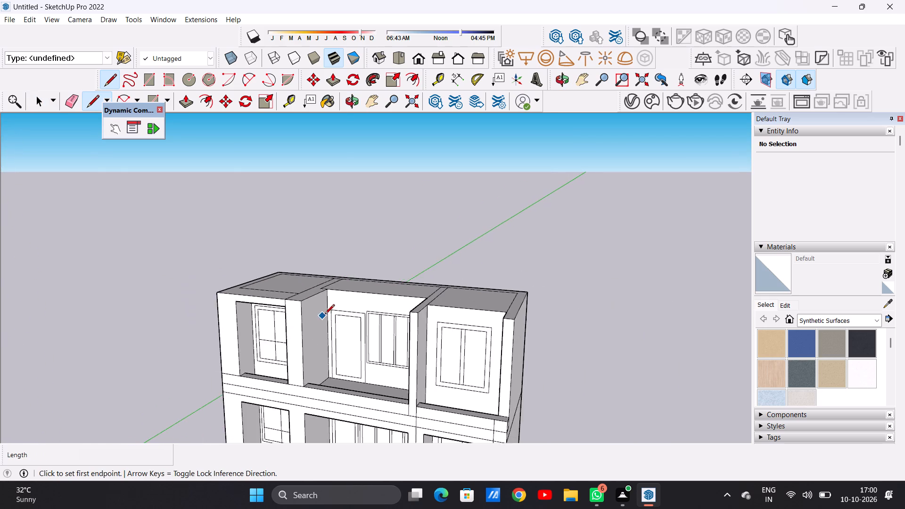
scroll(325, 315, down, 11)
scroll(335, 303, up, 3)
scroll(332, 303, down, 1)
scroll(332, 303, up, 7)
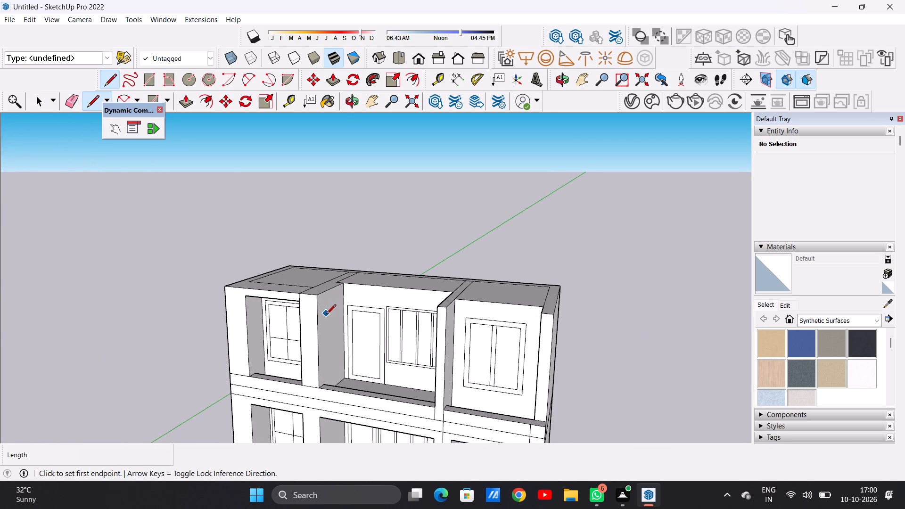
middle_drag(326, 315, 296, 330)
scroll(304, 318, up, 12)
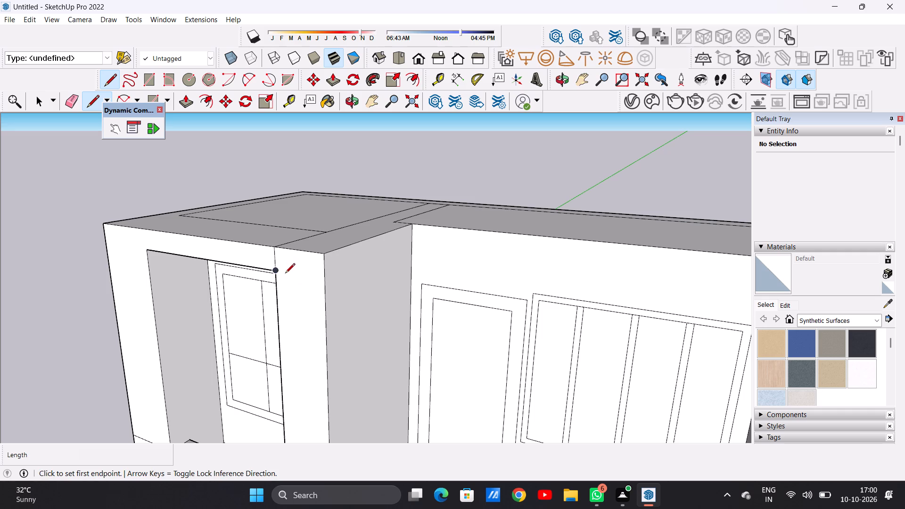
click(324, 281)
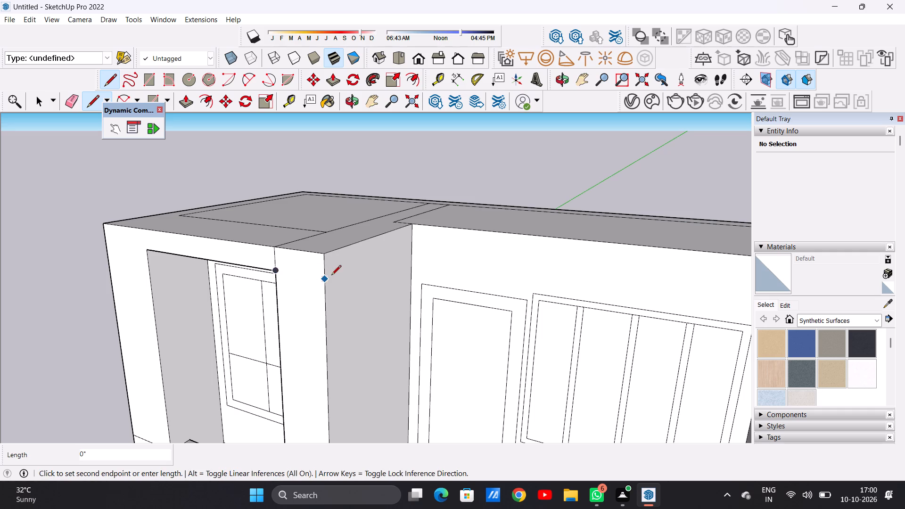
click(323, 280)
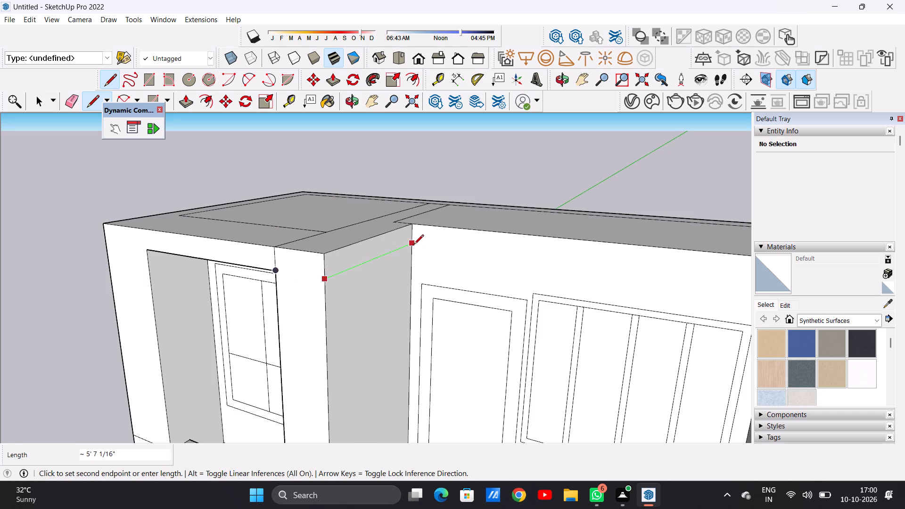
click(415, 244)
key(space)
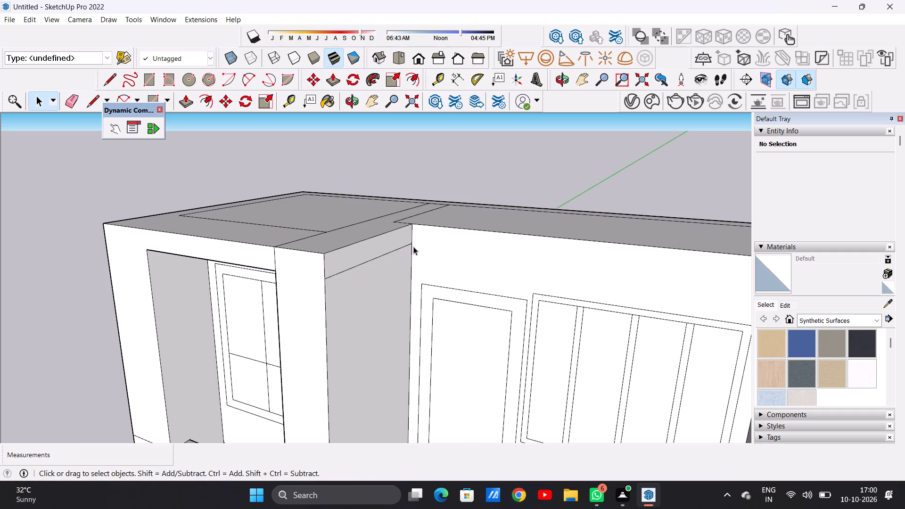
Push/Pull the strip at the top of the pier about 11' 13/16" across the middle bay to the opposite pier, forming a top beam.
text(P)
click(351, 254)
scroll(429, 260, down, 7)
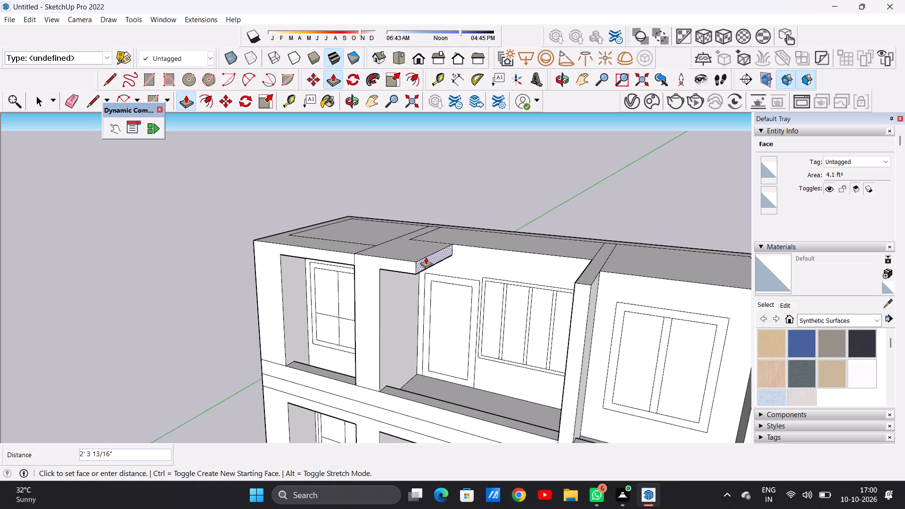
scroll(426, 257, down, 8)
middle_drag(479, 277, 525, 254)
scroll(507, 264, up, 10)
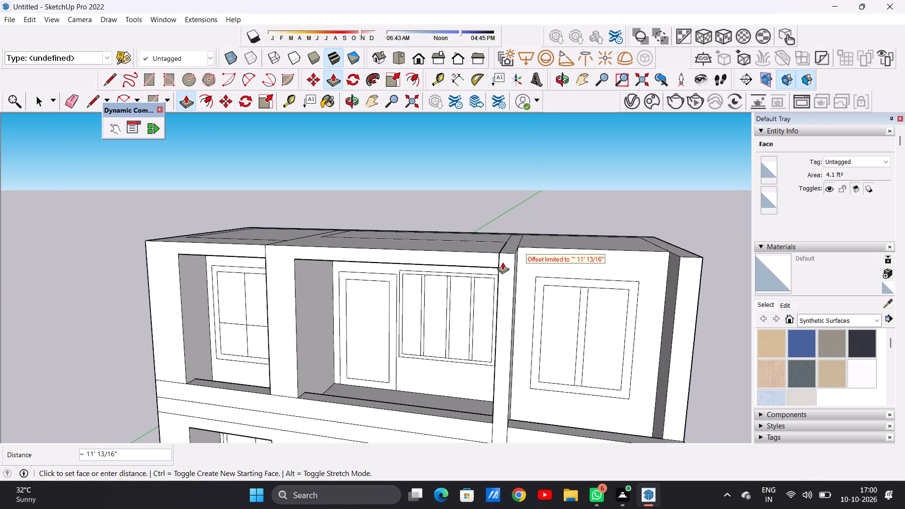
scroll(502, 262, up, 7)
click(495, 237)
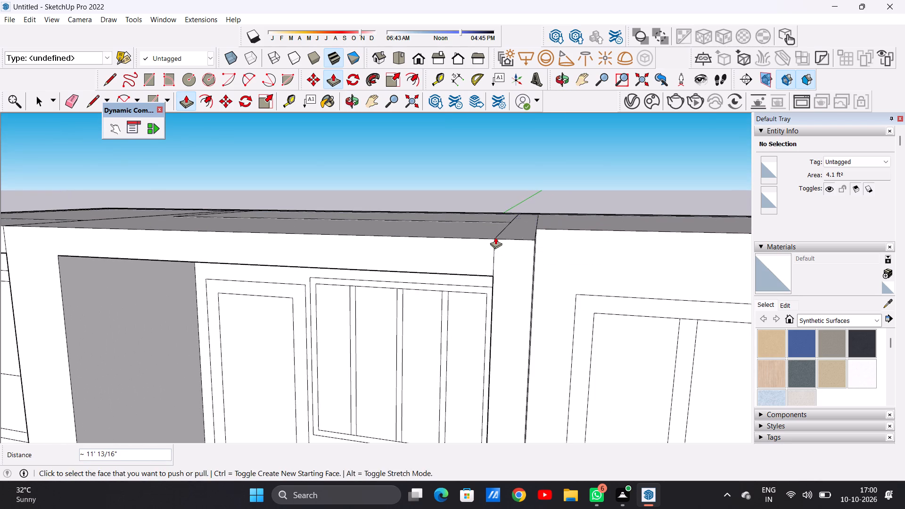
key(space)
Erase the short vertical seam on the front face between the left-hand bay's top beam and the adjoining pier.
scroll(498, 279, down, 15)
middle_drag(333, 289, 413, 281)
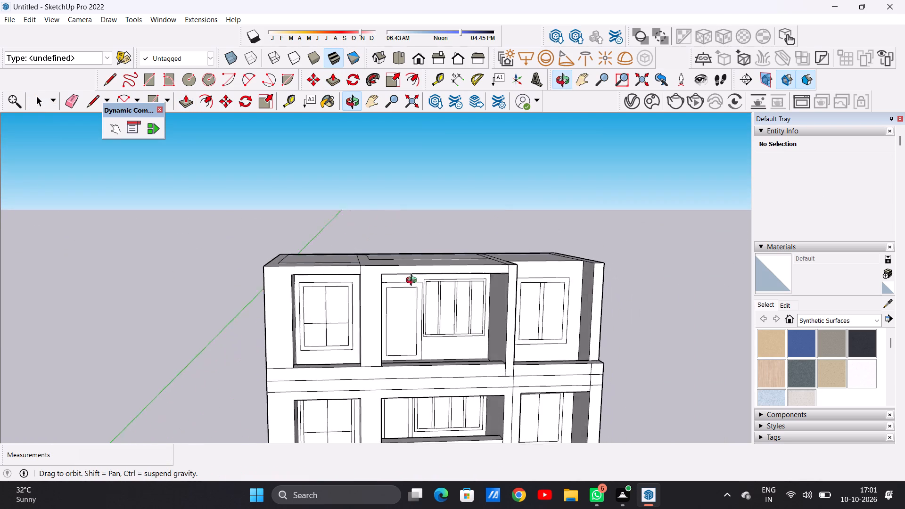
middle_drag(413, 281, 415, 281)
middle_drag(411, 281, 378, 279)
scroll(361, 266, up, 12)
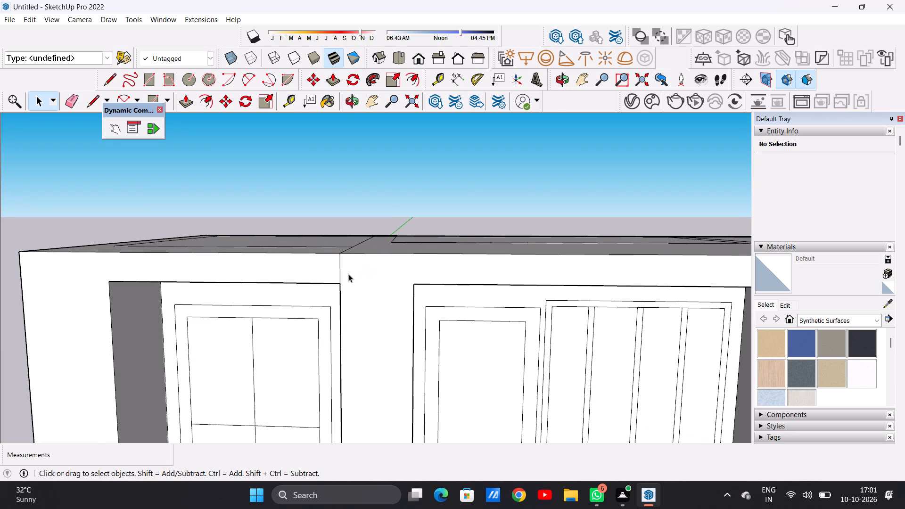
key(e)
scroll(342, 267, up, 5)
drag(337, 266, 354, 265)
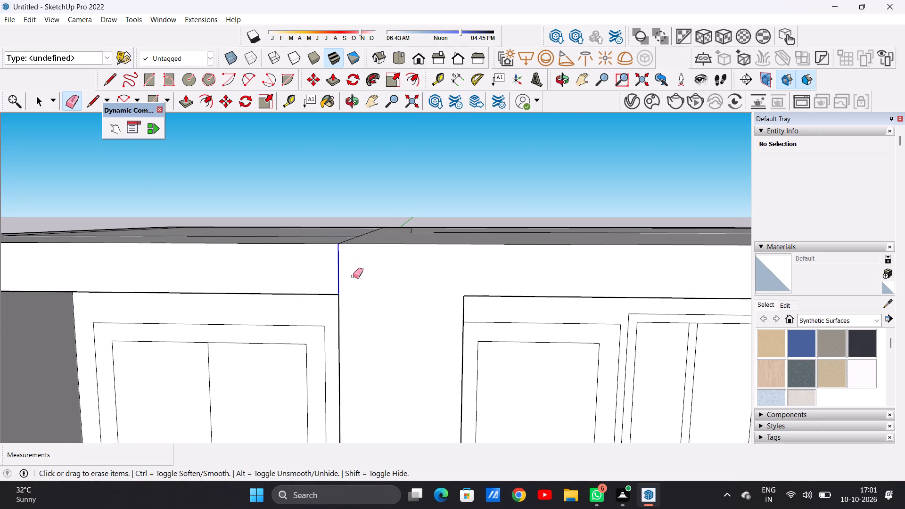
Examine the upper two storeys of the building from the front and from the side.
scroll(354, 297, down, 20)
scroll(354, 297, down, 2)
scroll(365, 374, up, 7)
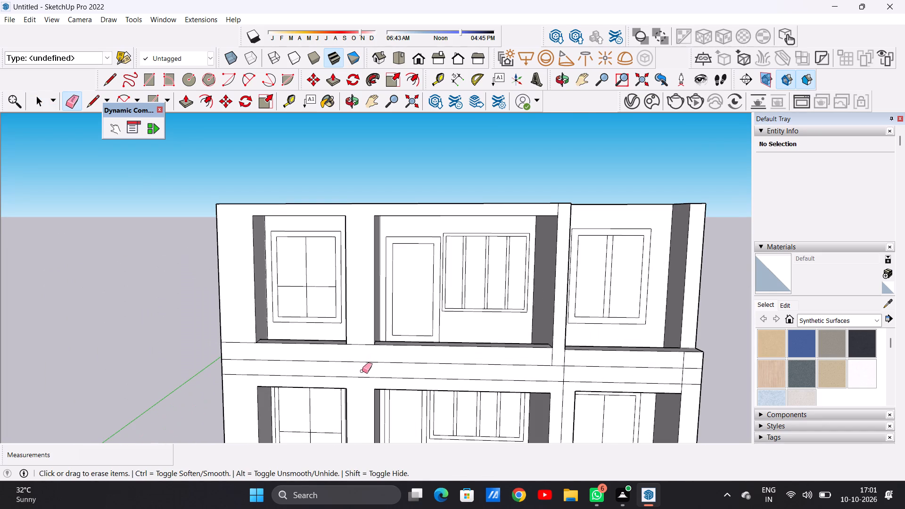
scroll(361, 352, up, 2)
scroll(361, 352, down, 1)
scroll(361, 352, up, 5)
scroll(361, 349, down, 4)
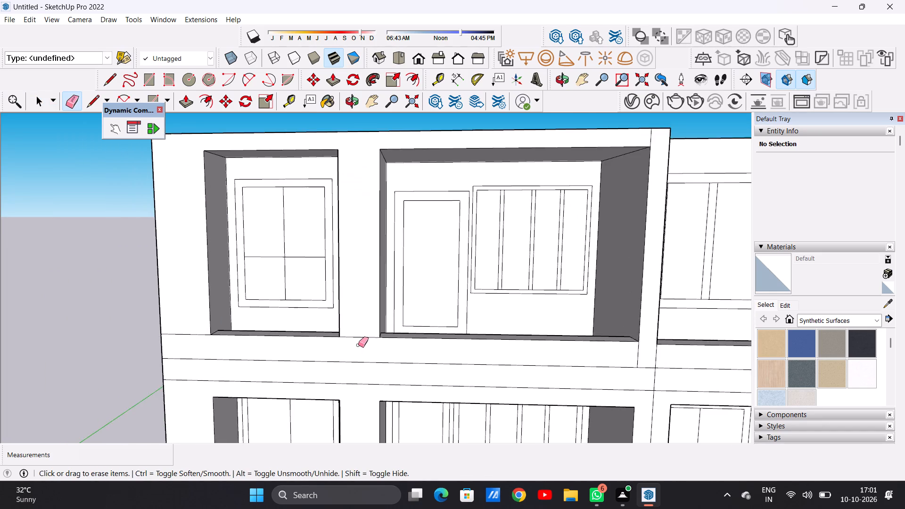
scroll(356, 345, down, 9)
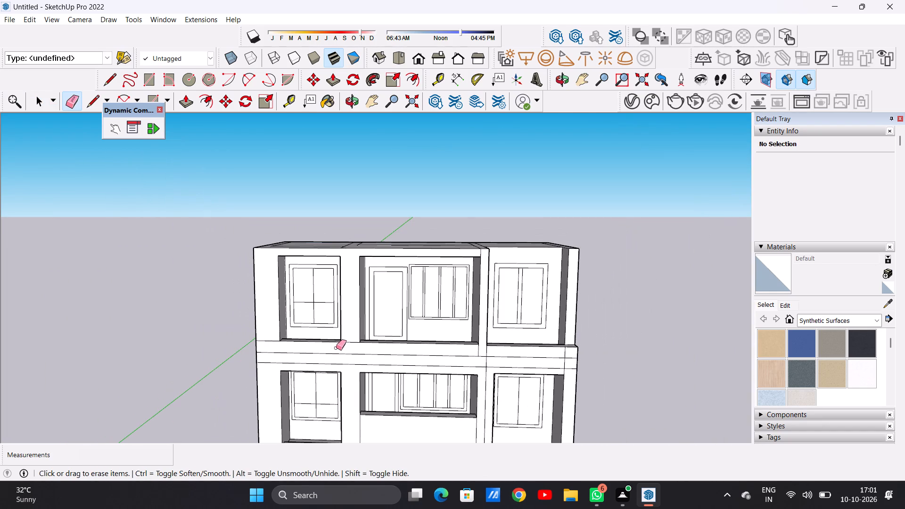
key(space)
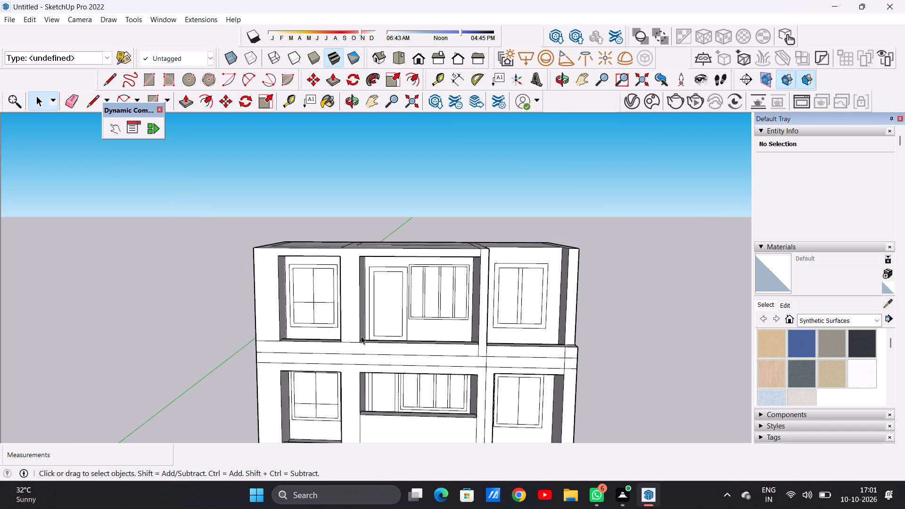
scroll(360, 335, down, 10)
middle_drag(395, 332, 185, 358)
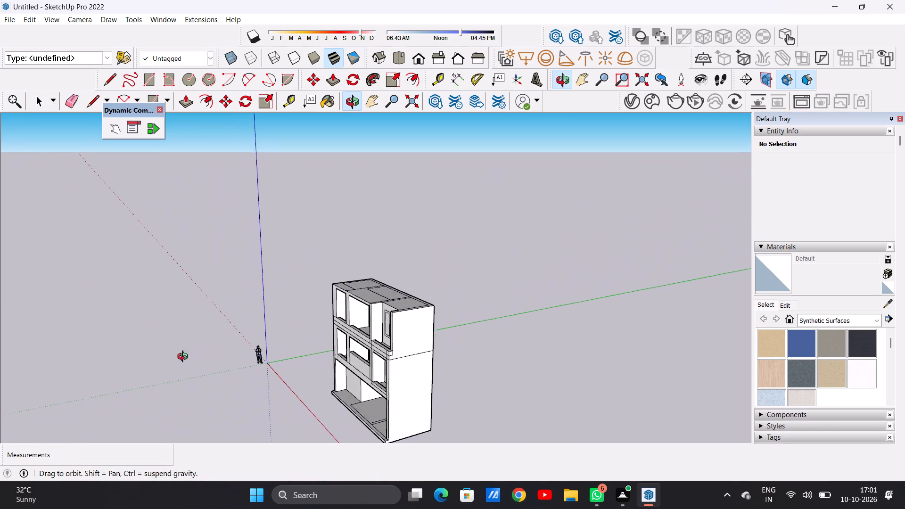
middle_drag(185, 358, 480, 329)
scroll(372, 334, up, 6)
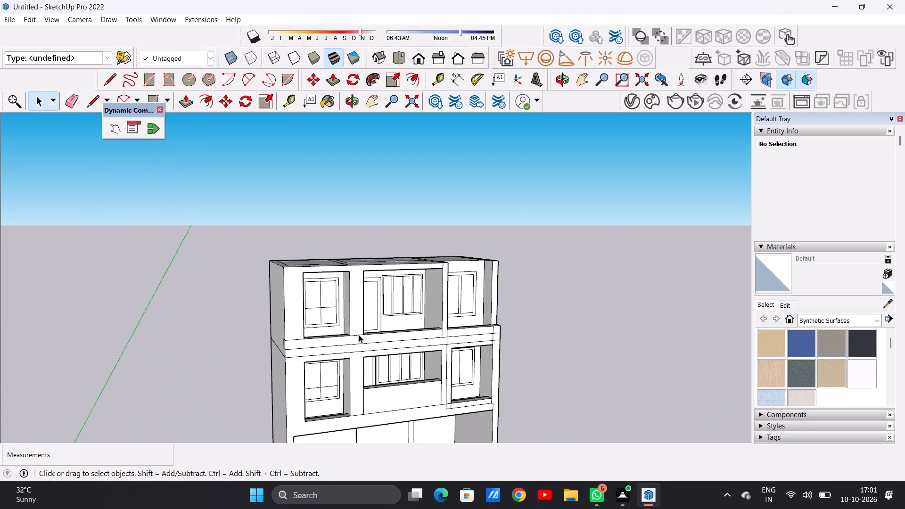
scroll(358, 335, up, 6)
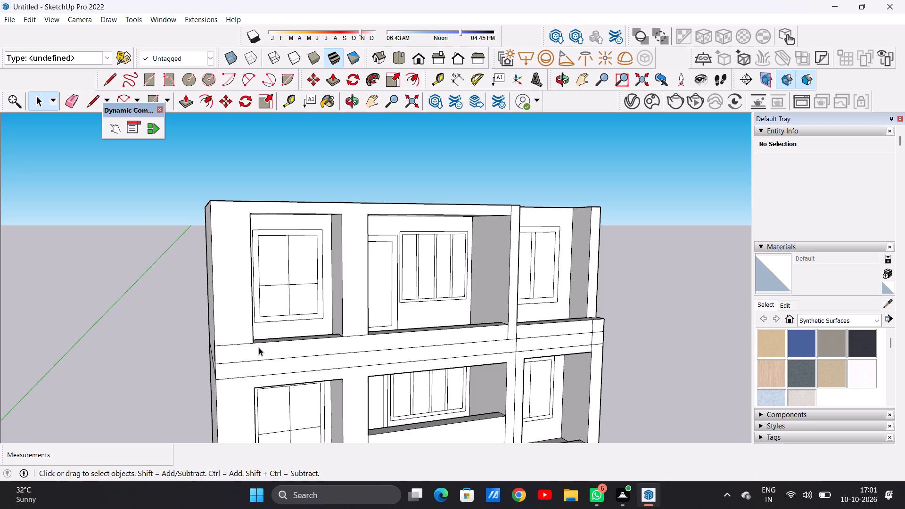
Erase the horizontal seam across the left-hand pier's base and the vertical seam below the middle and right-hand bays' pier on the third storey.
scroll(268, 342, down, 3)
scroll(268, 342, down, 19)
scroll(247, 344, up, 1)
scroll(247, 344, down, 3)
scroll(246, 341, up, 3)
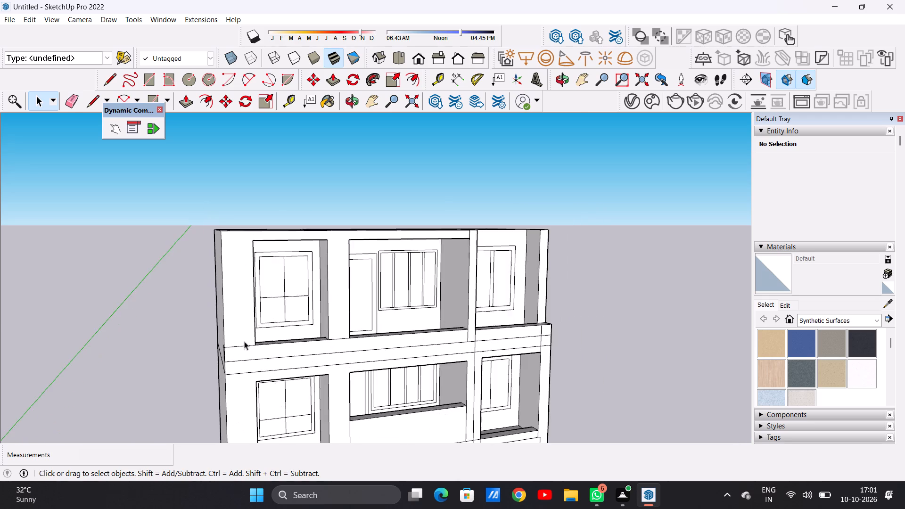
scroll(244, 341, up, 8)
key(e)
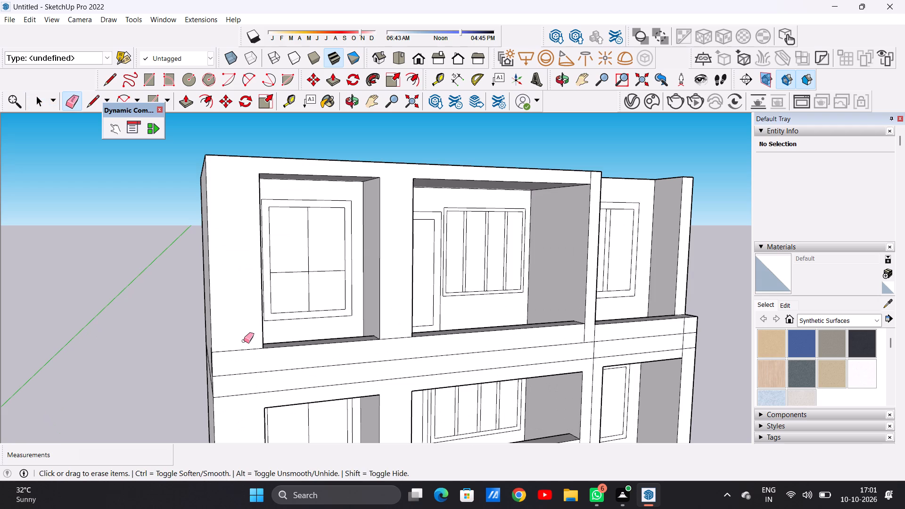
click(237, 353)
drag(237, 347, 240, 355)
scroll(578, 339, up, 9)
drag(591, 326, 581, 336)
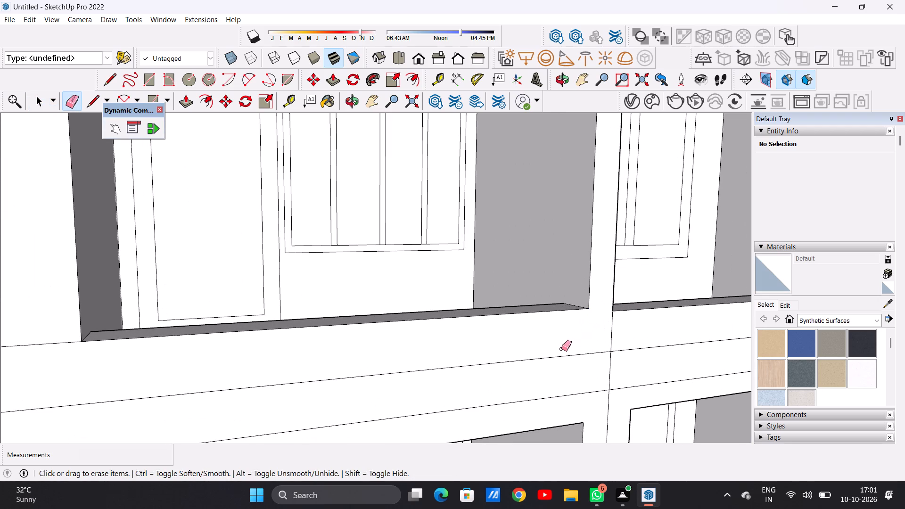
key(space)
Draw a short line about 10 3/8" long from the ground-floor opening's top-left corner to the building's outer left edge.
scroll(490, 344, down, 19)
scroll(449, 326, down, 3)
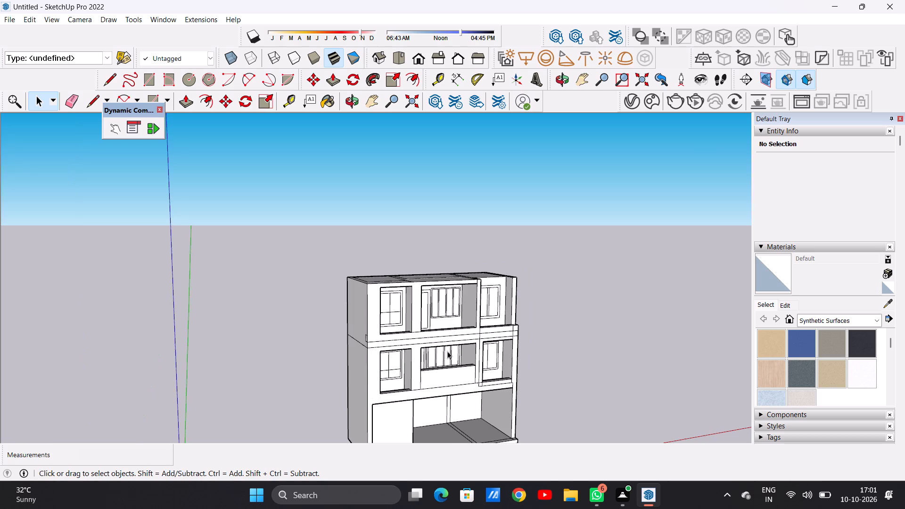
scroll(417, 385, up, 1)
scroll(414, 386, down, 1)
scroll(412, 387, up, 4)
middle_drag(401, 391, 330, 387)
scroll(340, 409, up, 3)
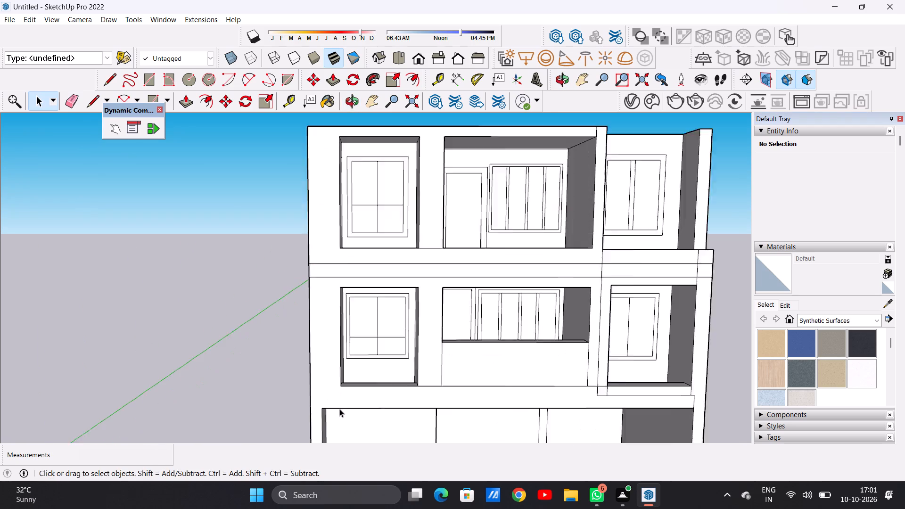
scroll(339, 409, up, 3)
key(l)
scroll(320, 406, up, 6)
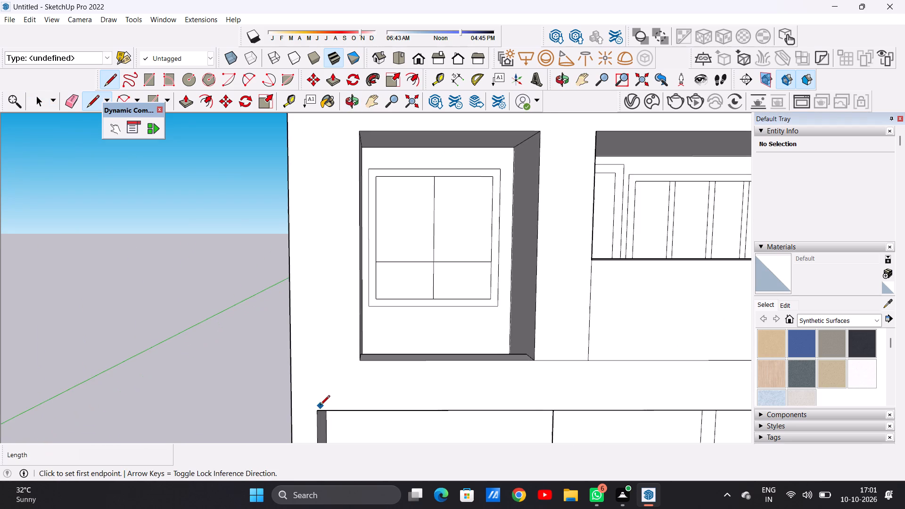
click(317, 411)
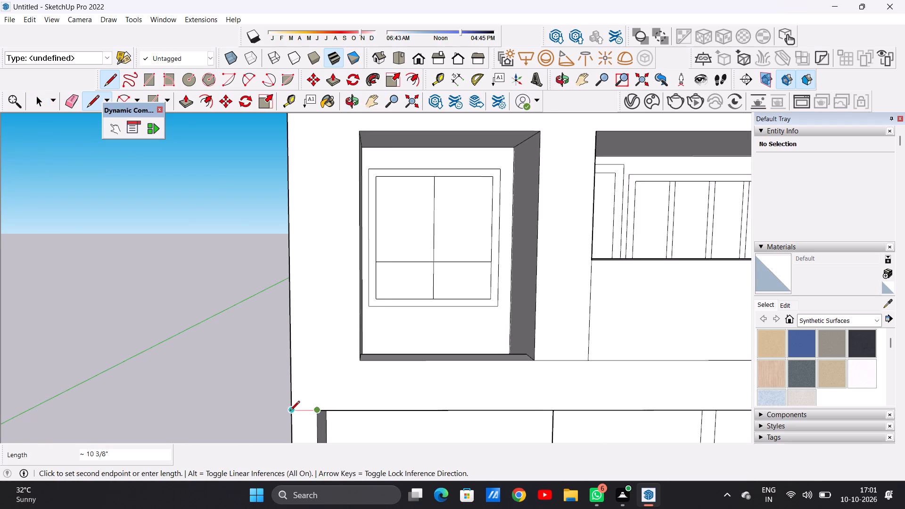
click(290, 411)
Erase the short vertical and horizontal seams at the base of the second storey's pier between the middle and right-hand bays.
scroll(313, 408, down, 12)
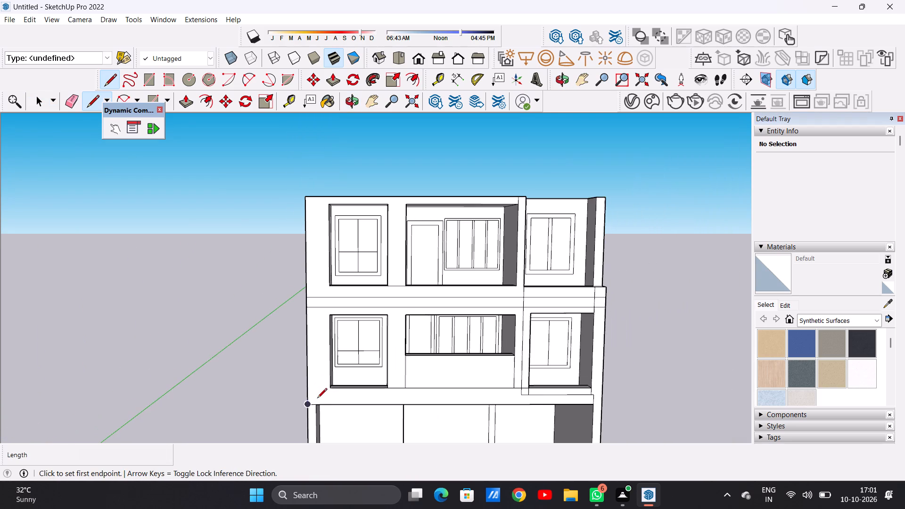
scroll(544, 402, up, 12)
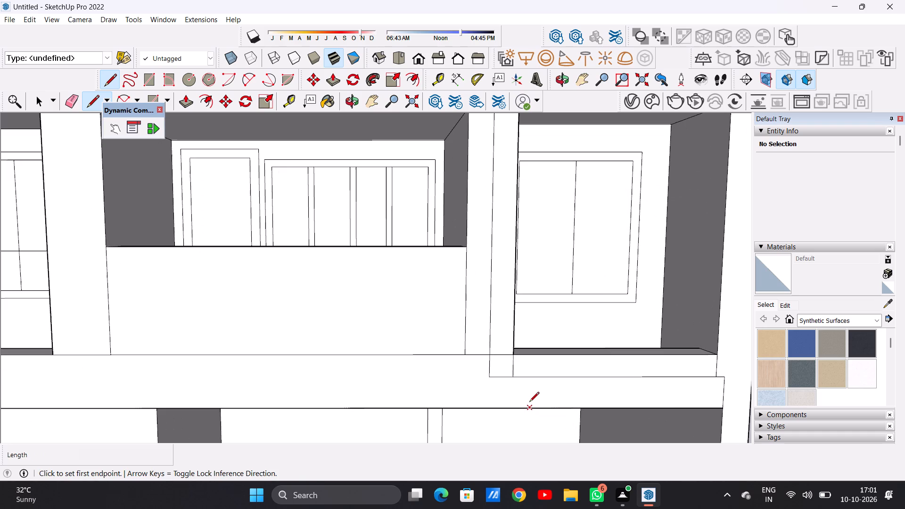
key(space)
key(e)
scroll(509, 391, up, 2)
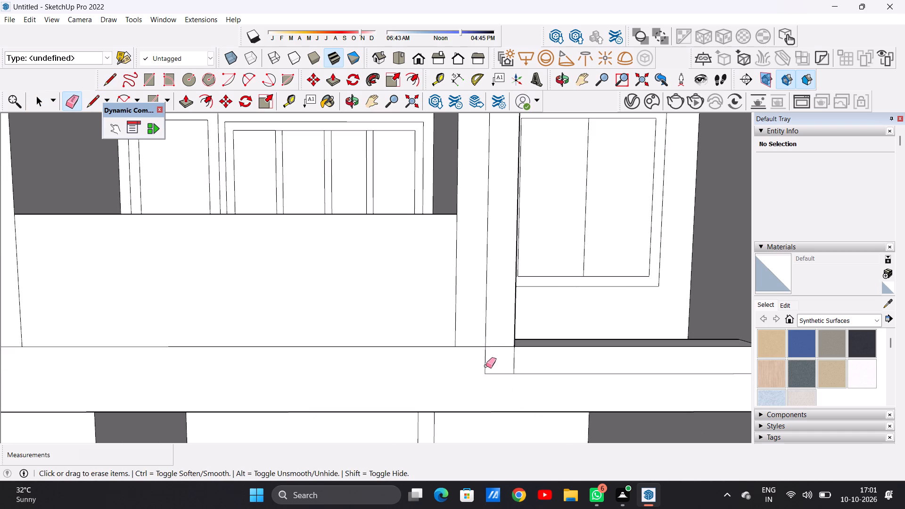
drag(485, 366, 477, 367)
drag(495, 367, 498, 374)
key(space)
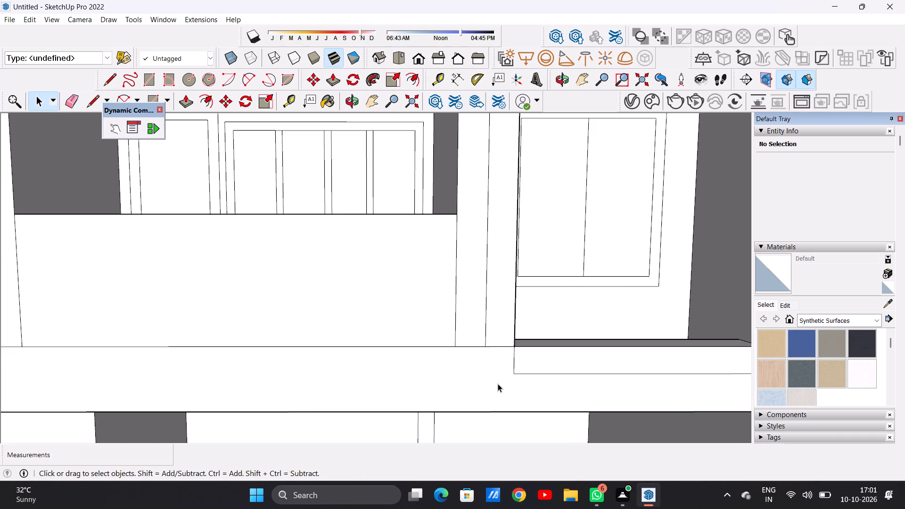
Draw a vertical line from the corner of the right-hand bay's ledge down to the lower edge of the second storey's bottom beam.
text(L)
click(515, 376)
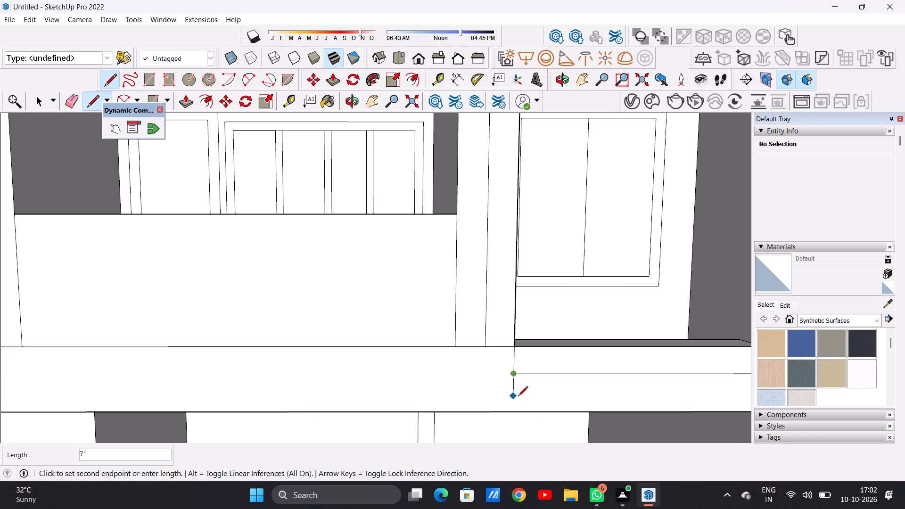
click(514, 409)
key(space)
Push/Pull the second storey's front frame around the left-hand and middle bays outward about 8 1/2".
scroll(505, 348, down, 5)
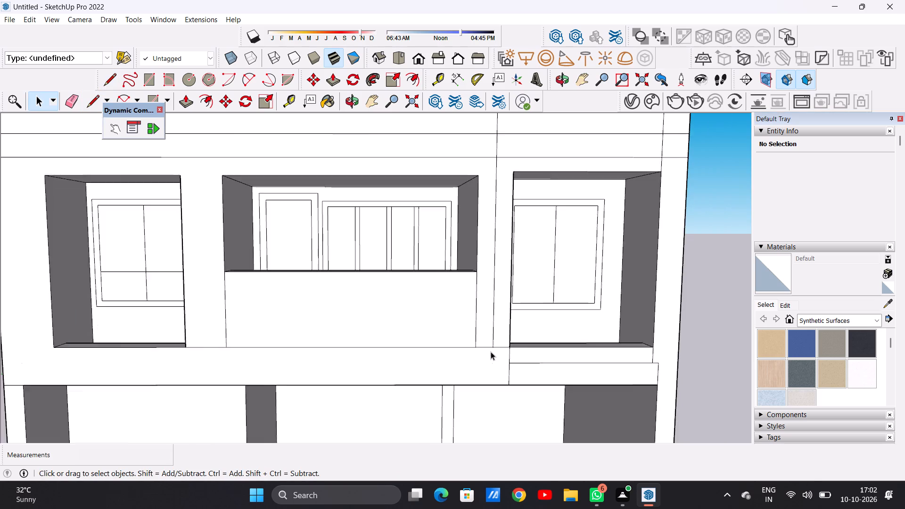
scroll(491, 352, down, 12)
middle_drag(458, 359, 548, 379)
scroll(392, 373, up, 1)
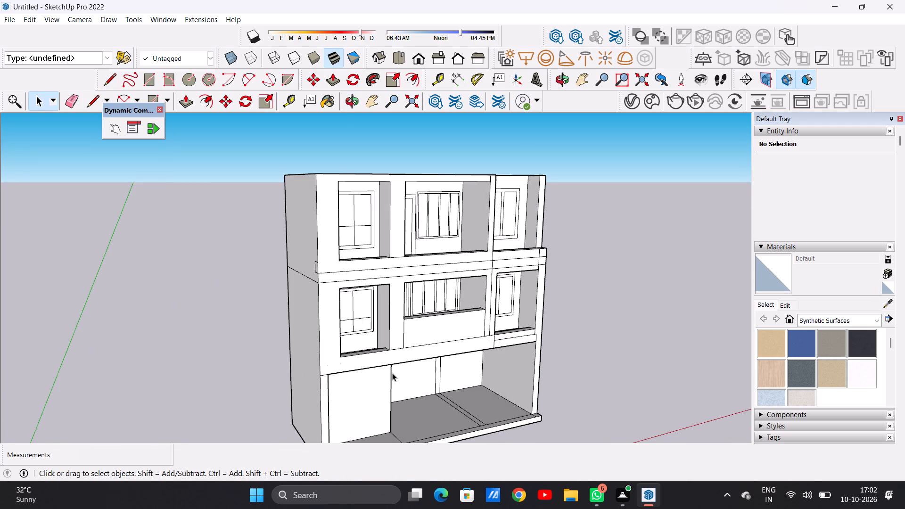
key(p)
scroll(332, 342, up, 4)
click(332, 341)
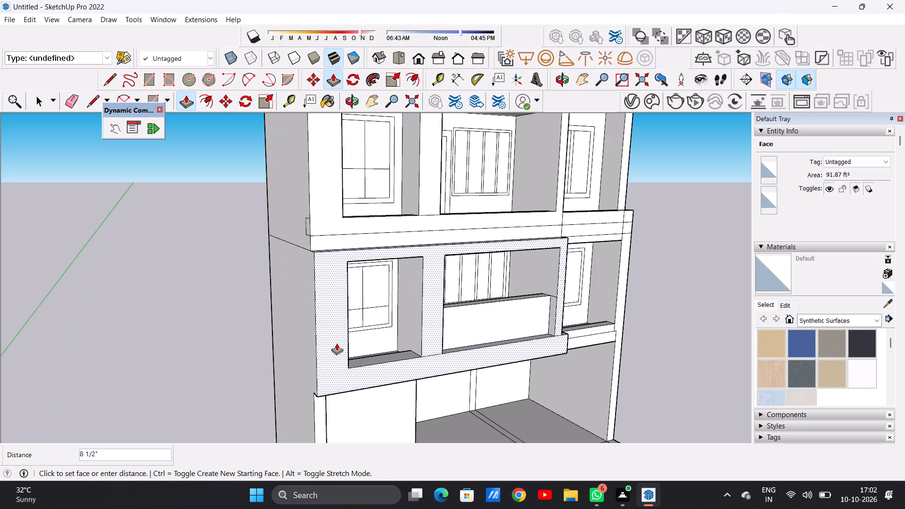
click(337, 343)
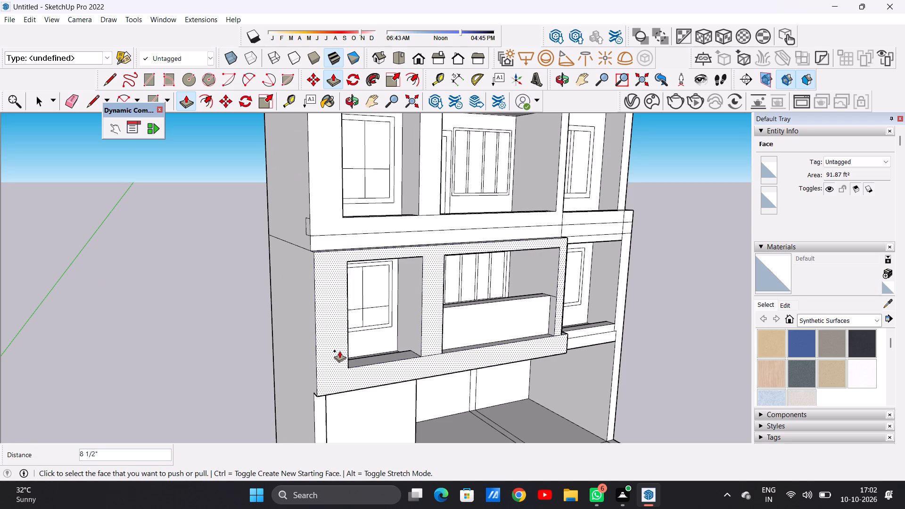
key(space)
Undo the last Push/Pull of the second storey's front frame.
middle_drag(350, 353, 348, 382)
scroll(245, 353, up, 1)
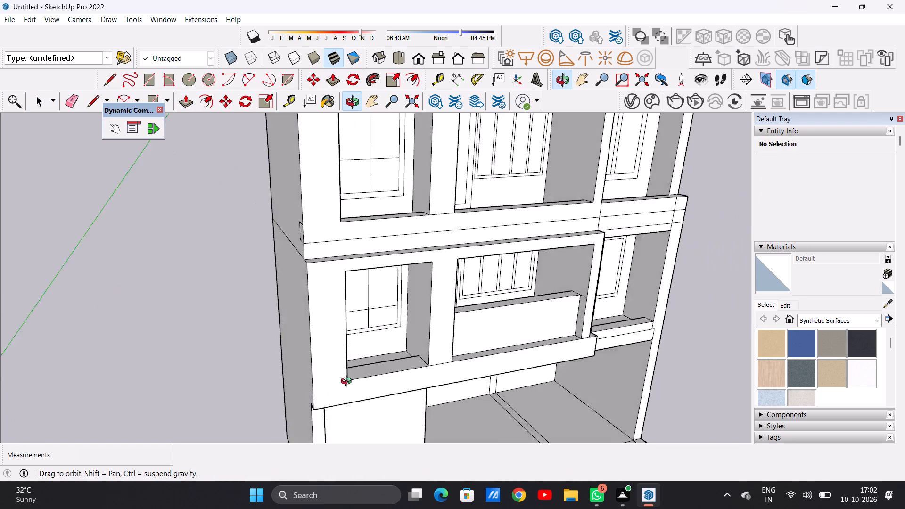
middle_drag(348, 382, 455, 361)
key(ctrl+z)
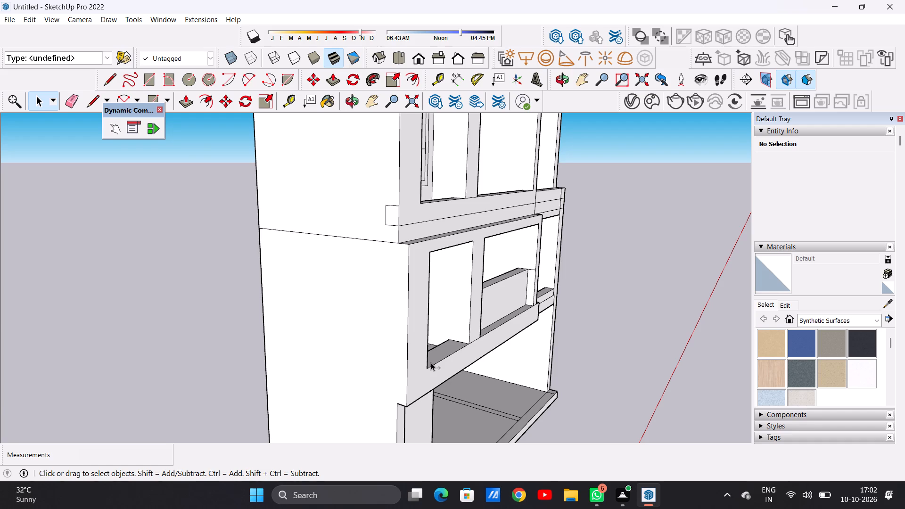
Push/Pull the second storey's front frame around the left-hand and middle bays outward about 7 13/16".
scroll(412, 366, up, 2)
key(p)
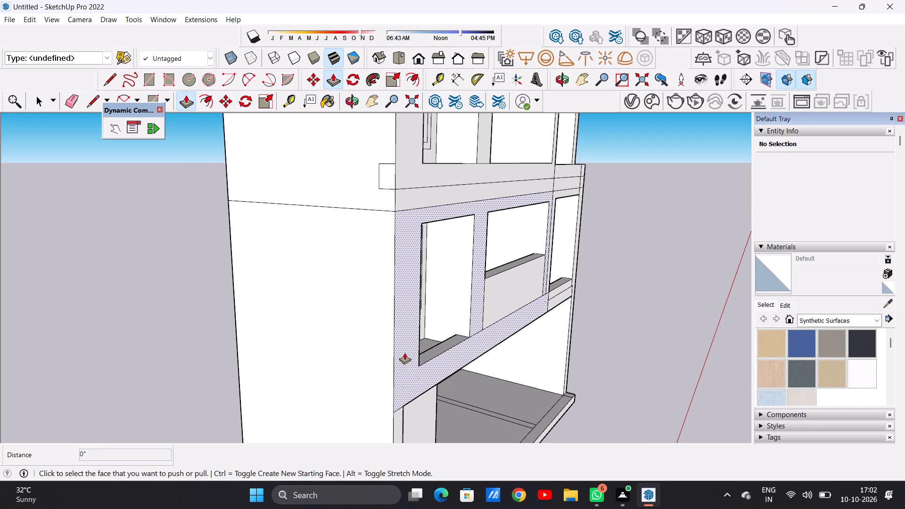
click(404, 352)
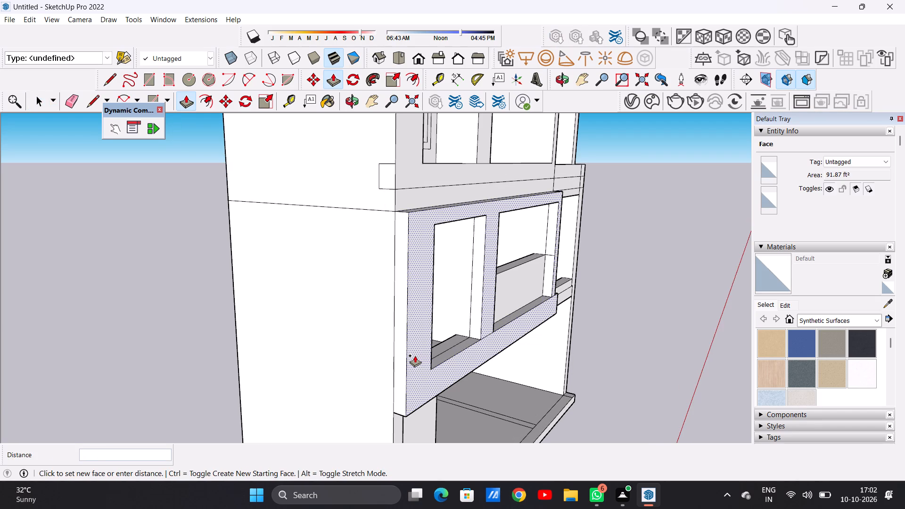
click(415, 355)
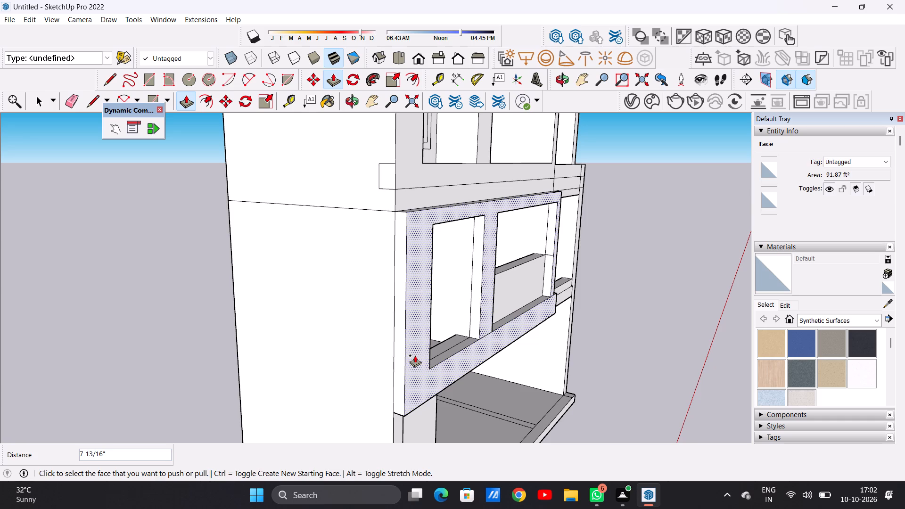
key(space)
Examine the projecting second-storey frame and the whole facade from the front and both sides.
scroll(369, 346, down, 9)
scroll(356, 328, up, 1)
scroll(359, 328, down, 2)
middle_drag(428, 326, 270, 322)
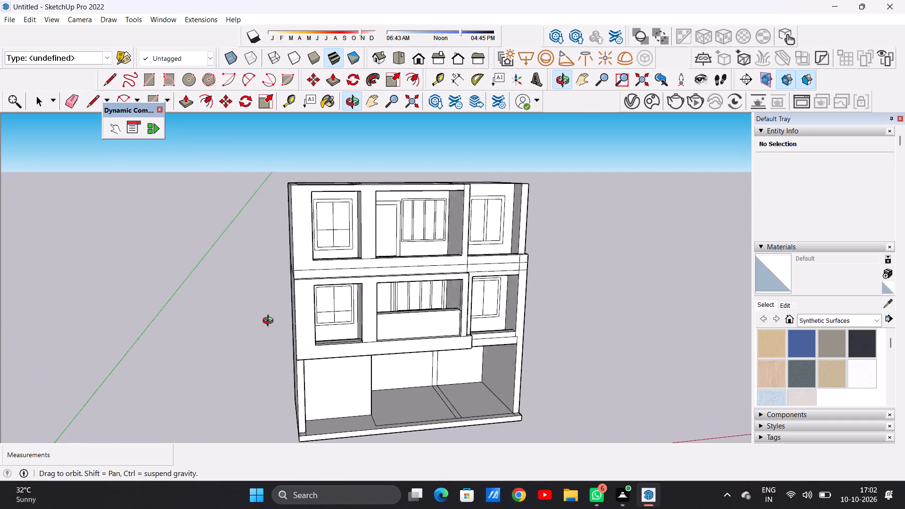
middle_drag(270, 322, 257, 322)
scroll(379, 334, down, 9)
middle_drag(405, 329, 261, 335)
scroll(401, 302, up, 6)
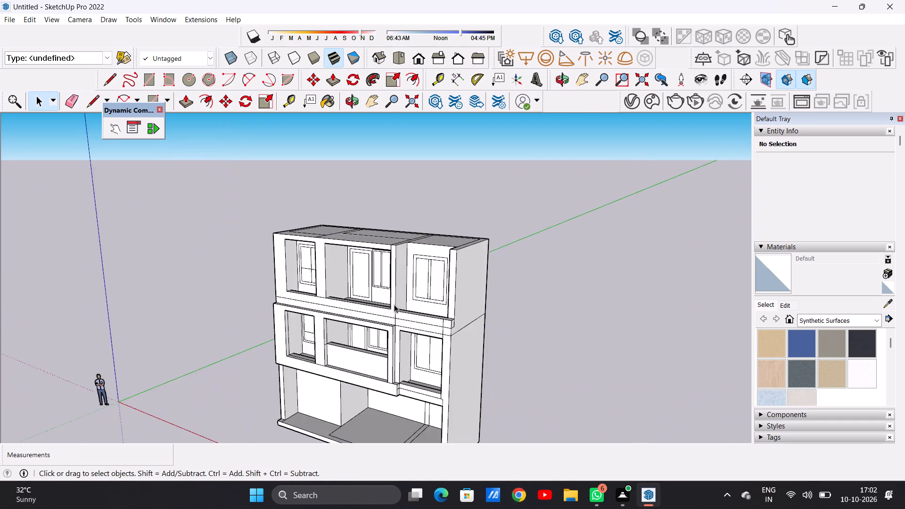
scroll(394, 304, up, 14)
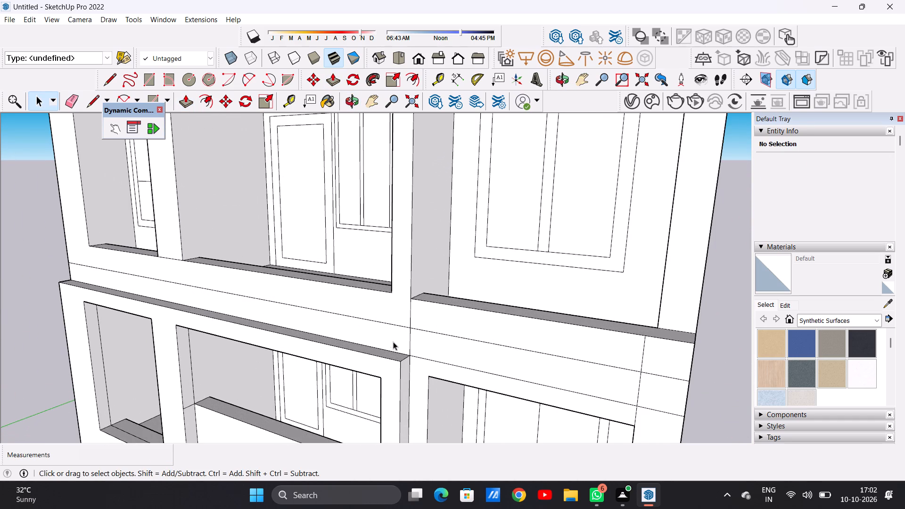
scroll(399, 350, down, 11)
middle_drag(334, 339, 550, 319)
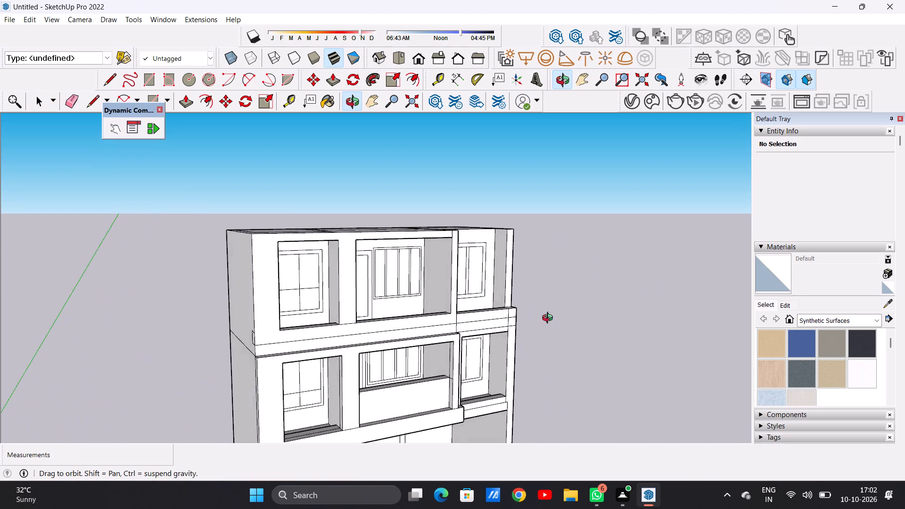
middle_drag(550, 319, 430, 320)
middle_click(426, 320)
scroll(422, 356, down, 4)
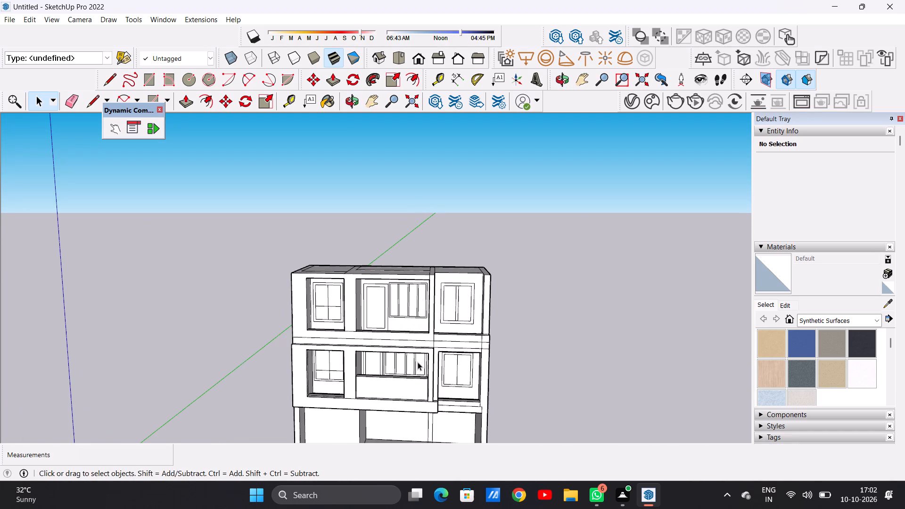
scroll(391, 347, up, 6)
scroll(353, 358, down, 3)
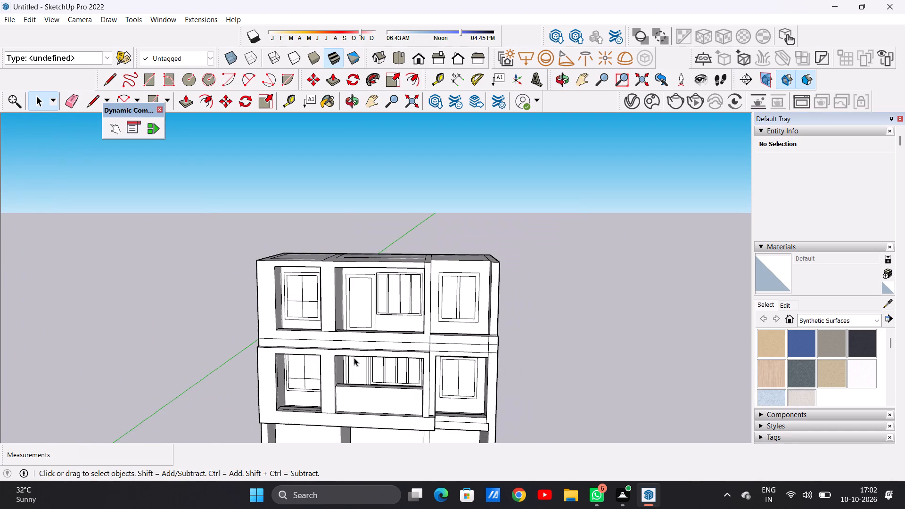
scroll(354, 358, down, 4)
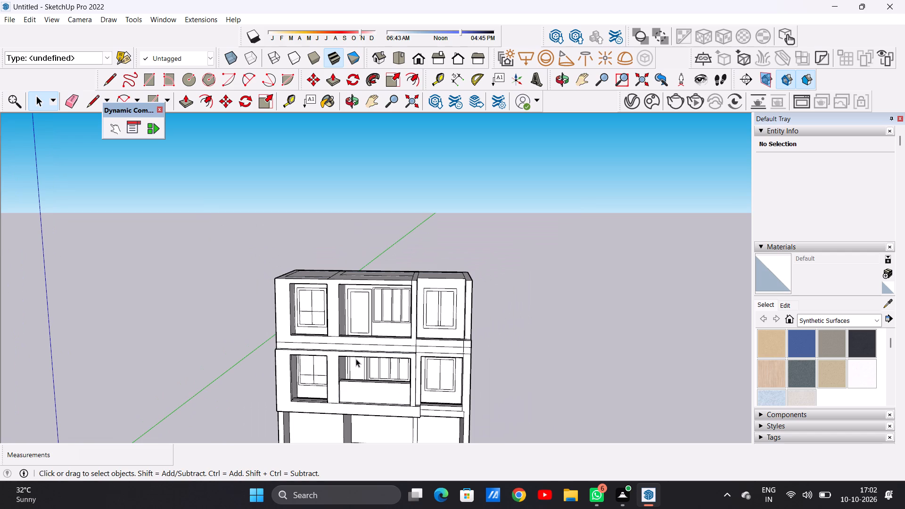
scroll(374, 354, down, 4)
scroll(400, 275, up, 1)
Draw a line about 3' 1/2" long just below the roof edge, across the top storey's side wall facing the right-hand bay.
middle_drag(403, 288, 408, 320)
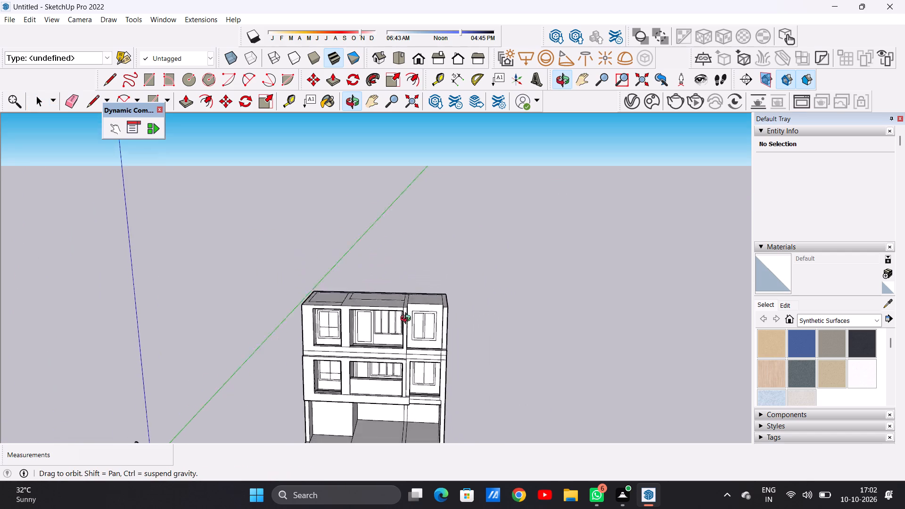
middle_drag(408, 320, 403, 382)
scroll(393, 301, up, 9)
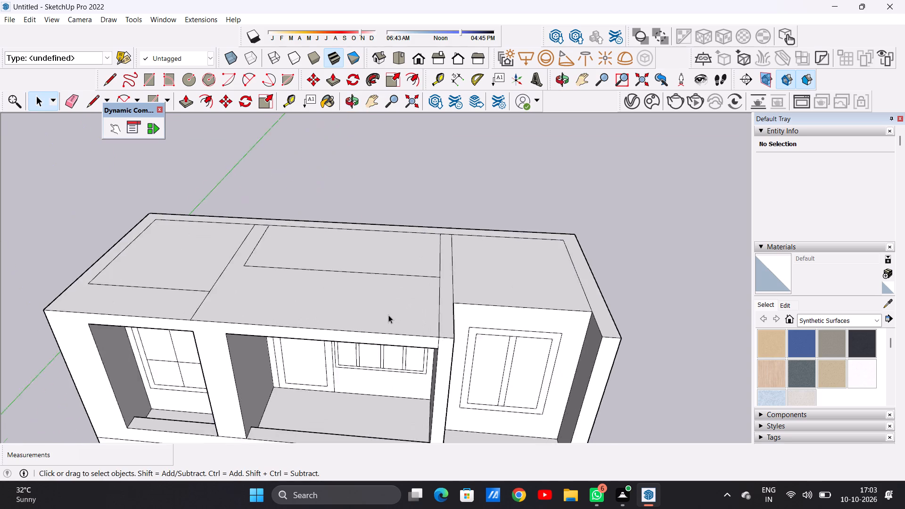
scroll(388, 315, up, 6)
middle_drag(394, 328, 397, 312)
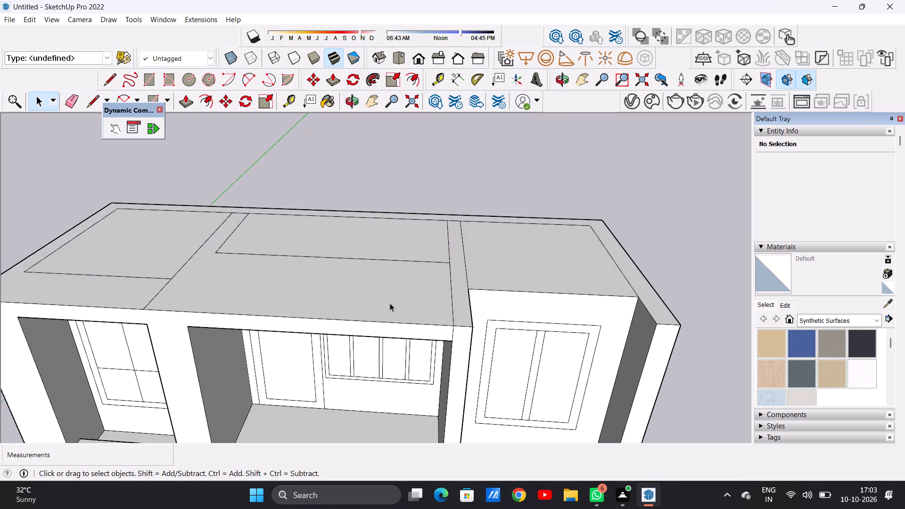
scroll(390, 303, down, 5)
middle_drag(474, 307, 355, 280)
scroll(368, 312, up, 6)
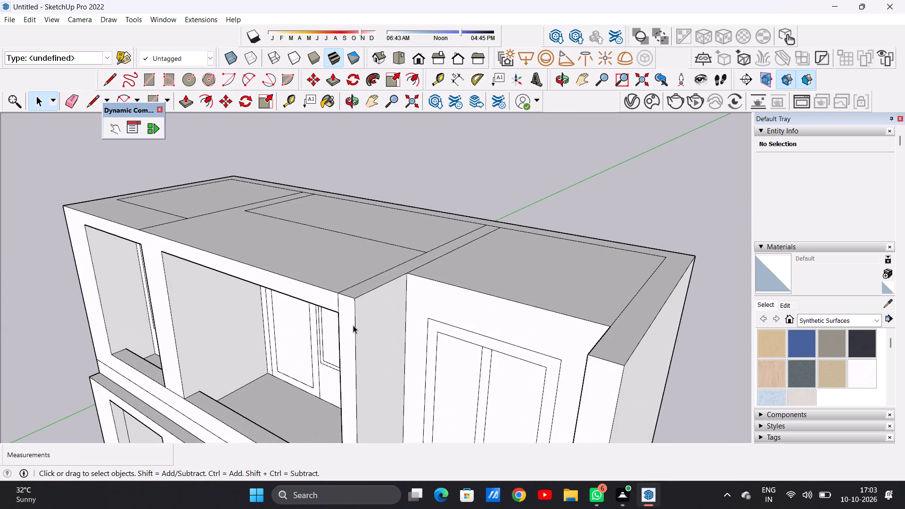
key(l)
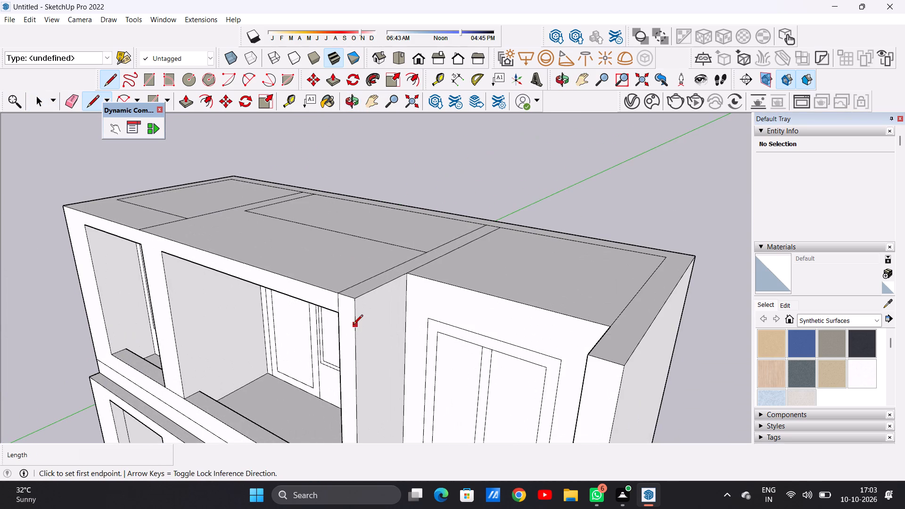
scroll(353, 325, down, 1)
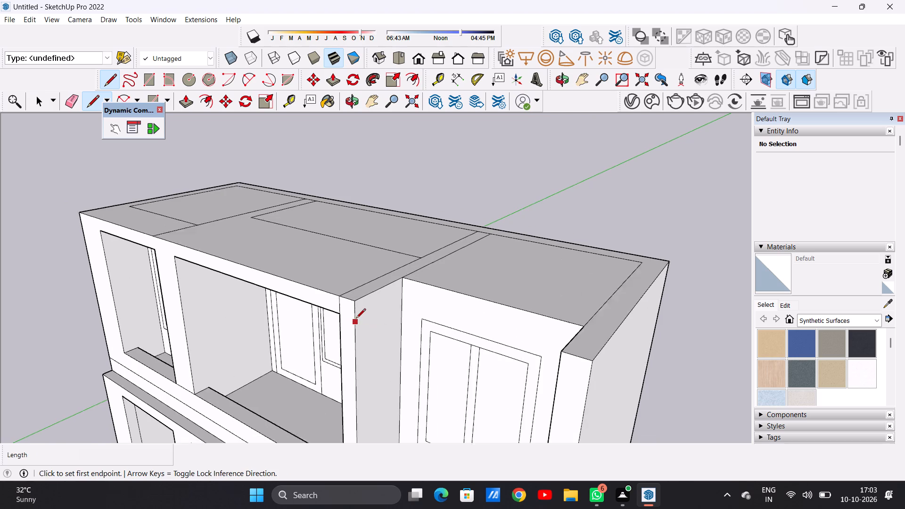
scroll(356, 319, down, 2)
scroll(358, 309, up, 12)
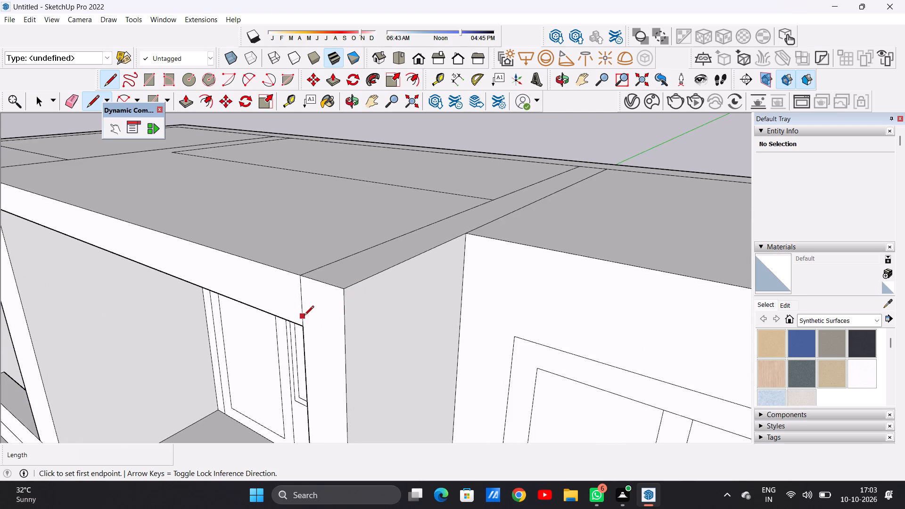
click(343, 315)
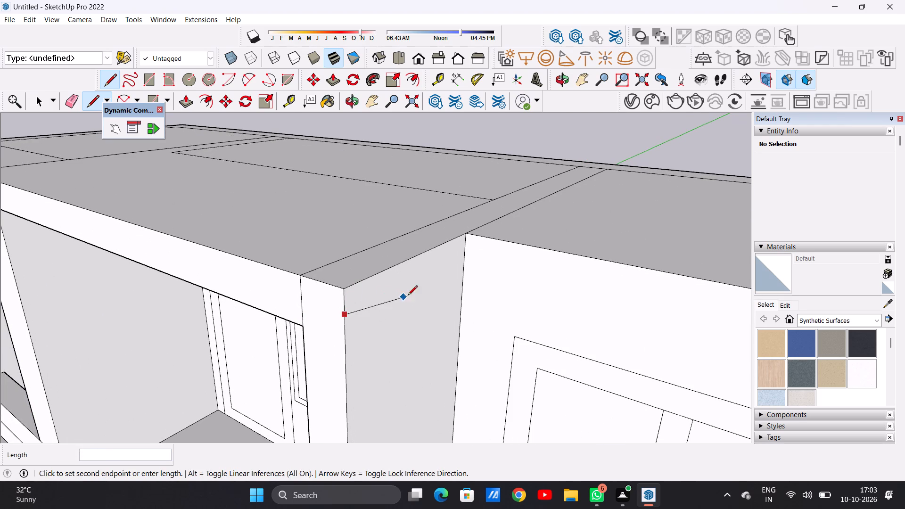
click(464, 254)
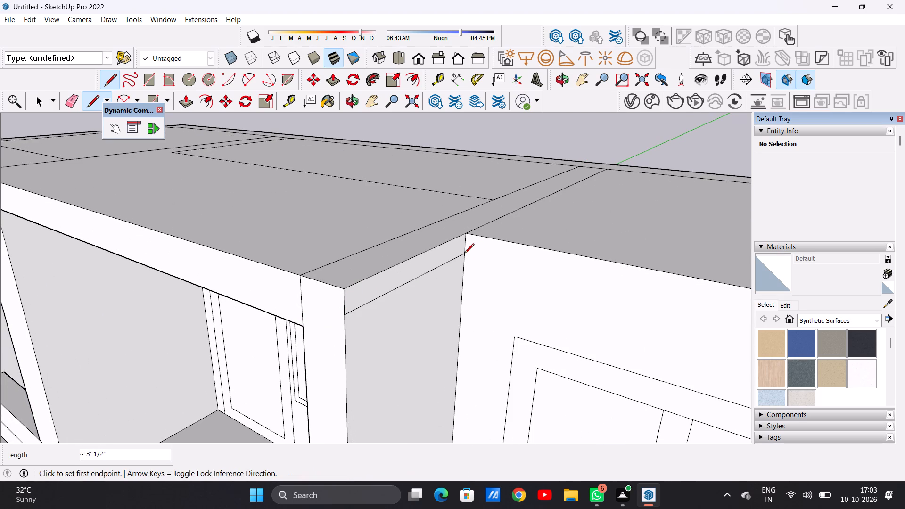
Push/Pull the narrow strip under the roof edge about 7' 3 7/8" across the top storey's right-hand bay to the end pier.
key(space)
text(P)
click(428, 261)
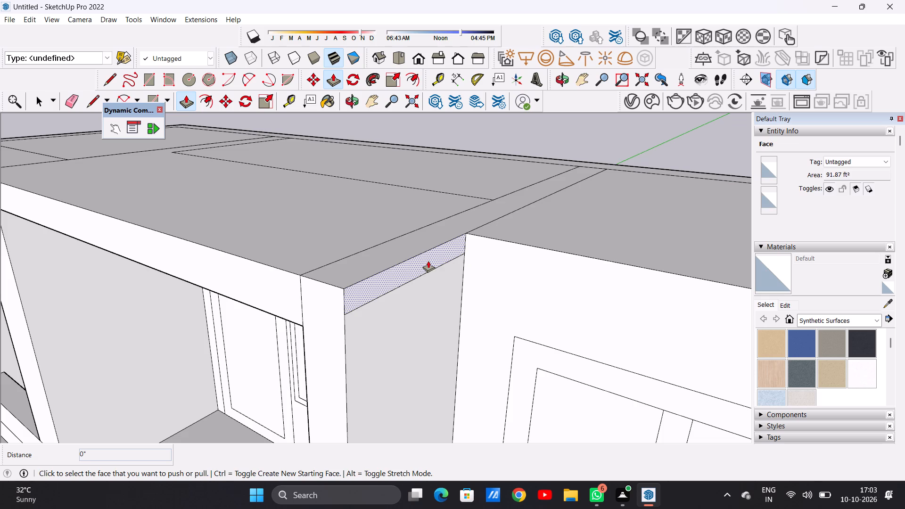
scroll(459, 271, down, 13)
middle_drag(515, 311, 602, 279)
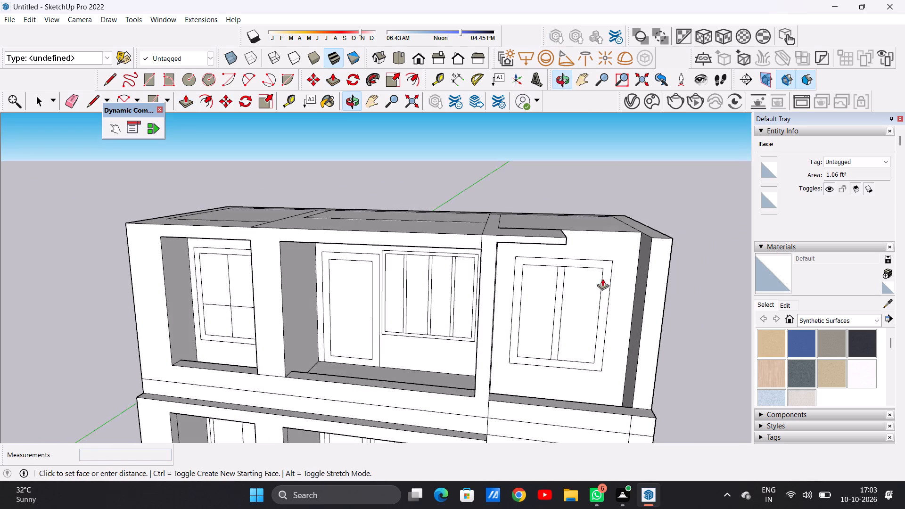
middle_drag(602, 279, 602, 280)
scroll(628, 254, up, 9)
middle_drag(664, 250, 584, 255)
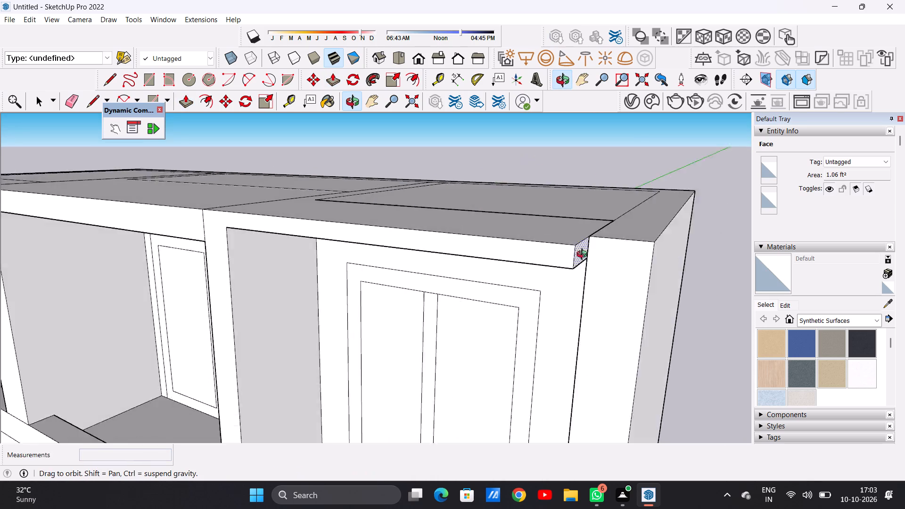
middle_drag(584, 255, 551, 260)
scroll(533, 263, up, 10)
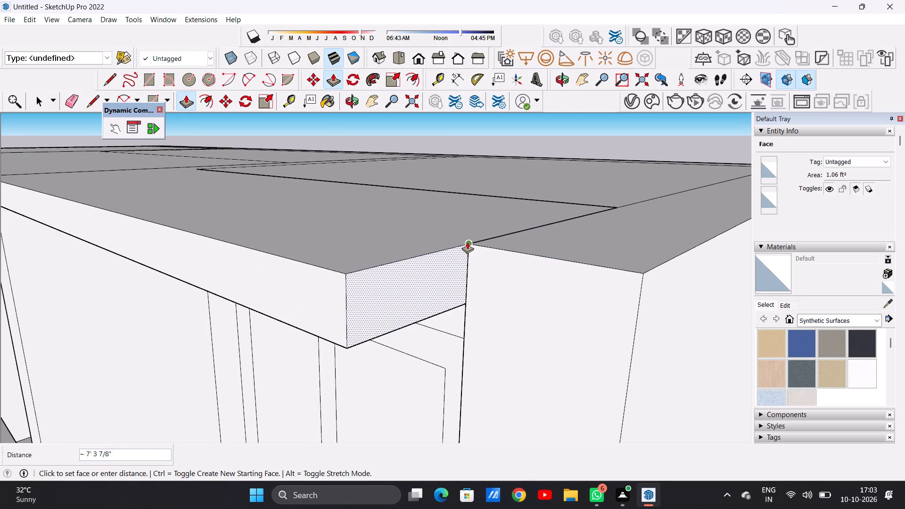
click(467, 242)
key(space)
Push/Pull the front face of the top storey's right end pier outward about 11", flush with the new roof beam.
scroll(502, 288, down, 12)
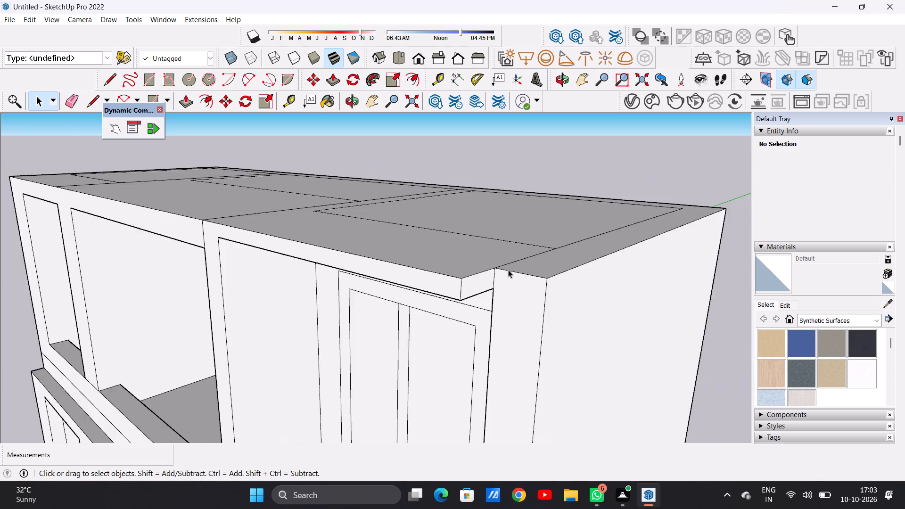
scroll(508, 270, down, 20)
scroll(508, 270, down, 1)
middle_drag(508, 342, 495, 375)
scroll(501, 359, up, 2)
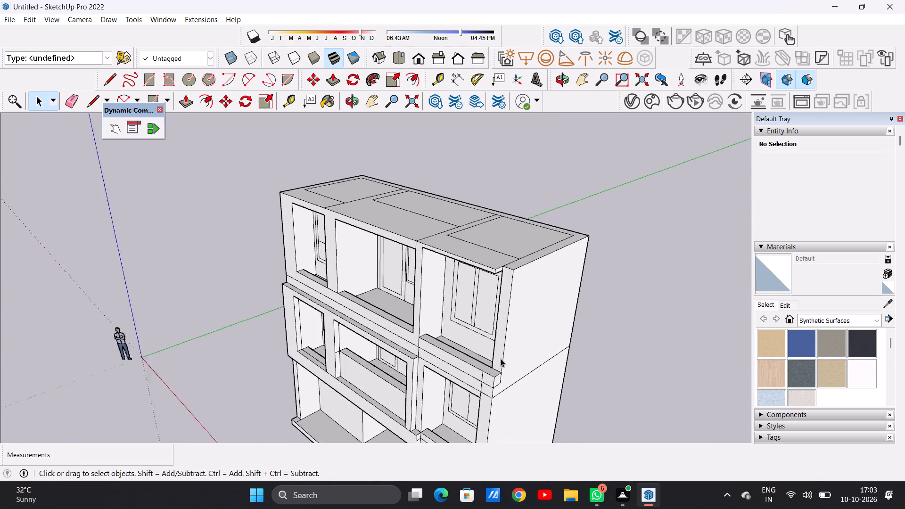
scroll(501, 359, up, 6)
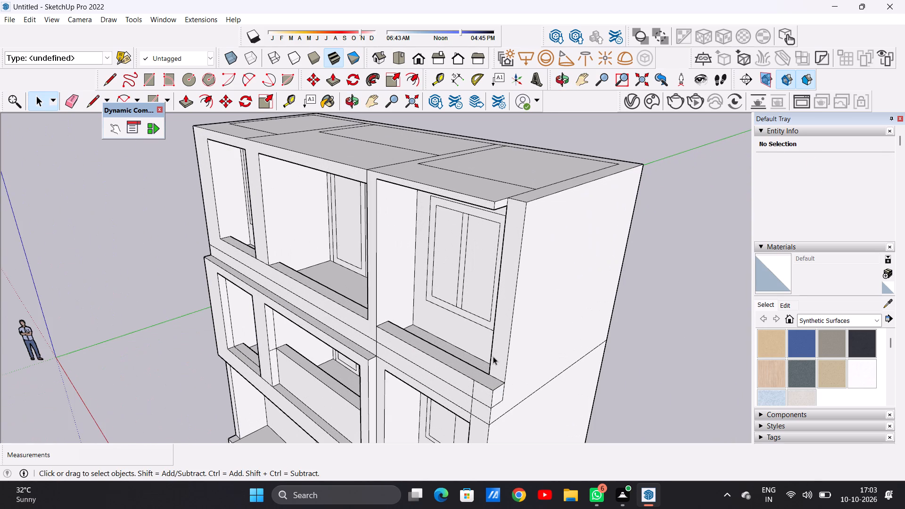
key(p)
click(505, 319)
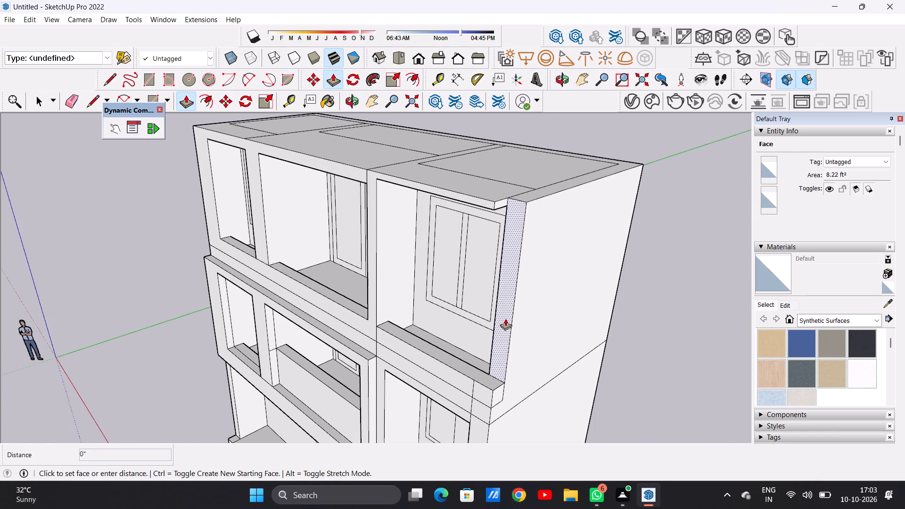
click(495, 209)
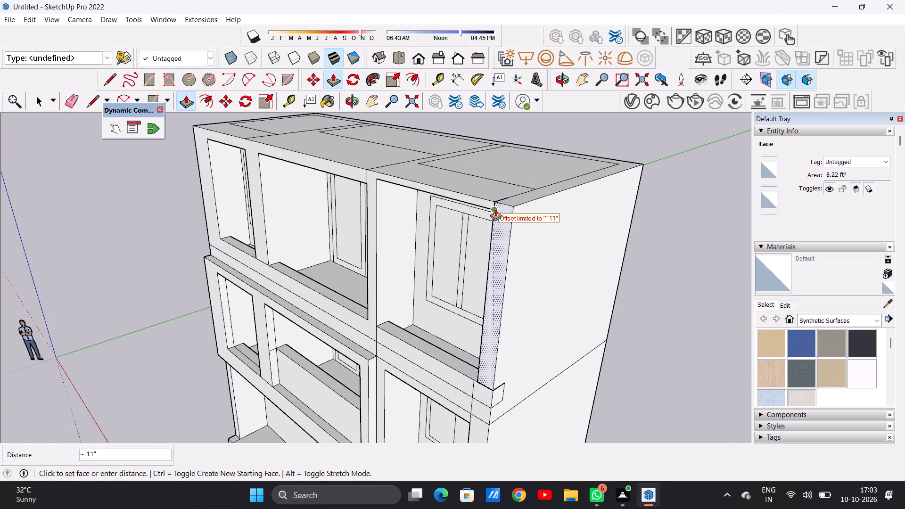
key(space)
Erase the leftover vertical and horizontal seam edges where the right end pier meets the band between the upper two storeys.
scroll(518, 302, down, 10)
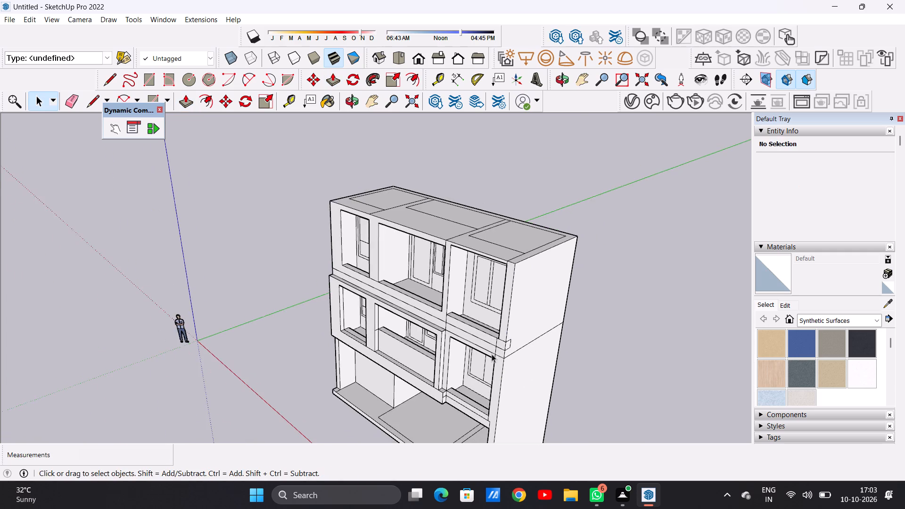
middle_drag(492, 354, 575, 322)
middle_drag(536, 335, 562, 333)
scroll(530, 308, up, 5)
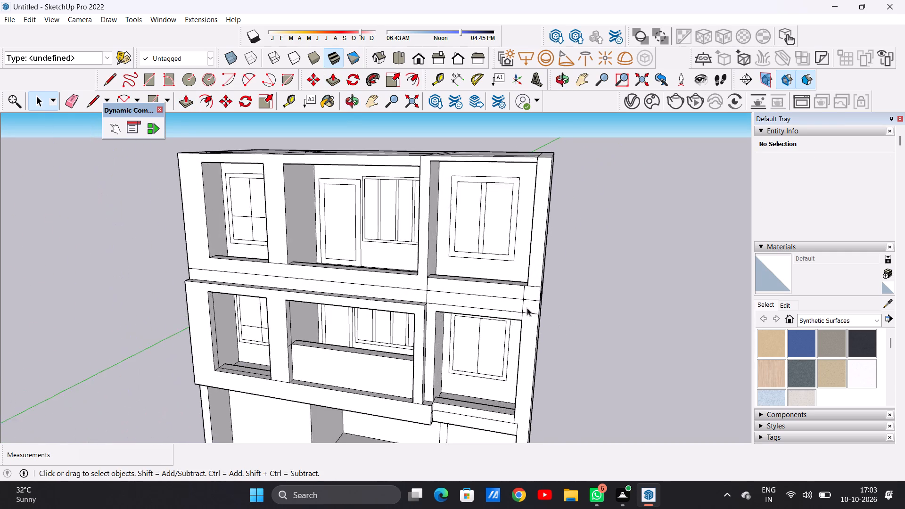
scroll(527, 308, up, 7)
key(e)
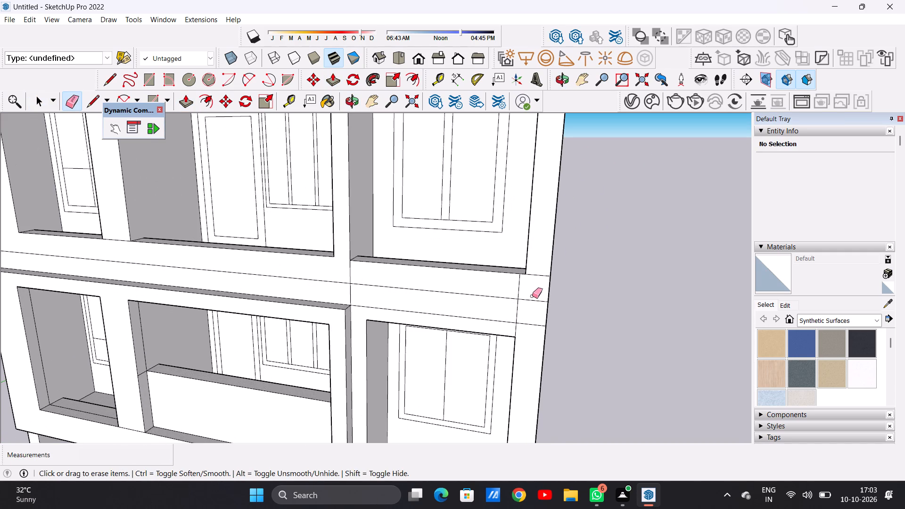
drag(514, 288, 526, 287)
drag(541, 270, 543, 278)
scroll(532, 297, down, 9)
scroll(525, 313, up, 5)
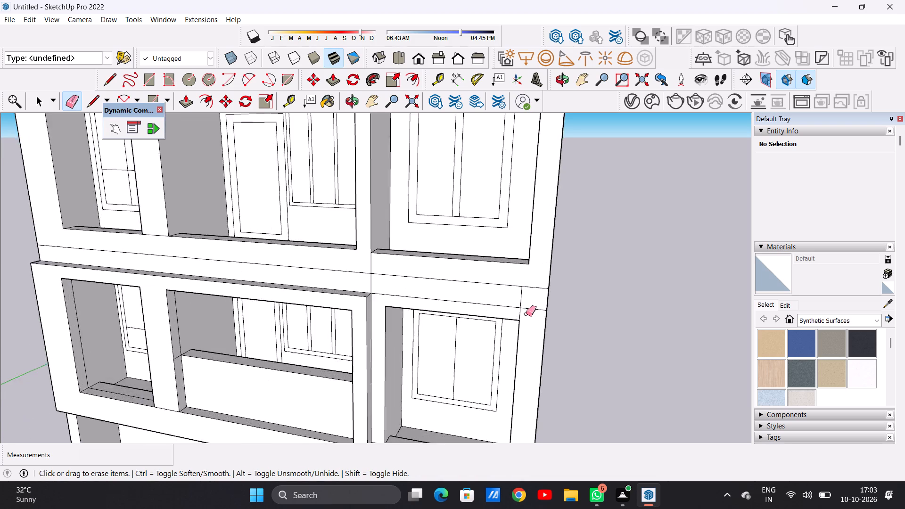
scroll(526, 314, up, 6)
click(515, 287)
drag(531, 299, 532, 312)
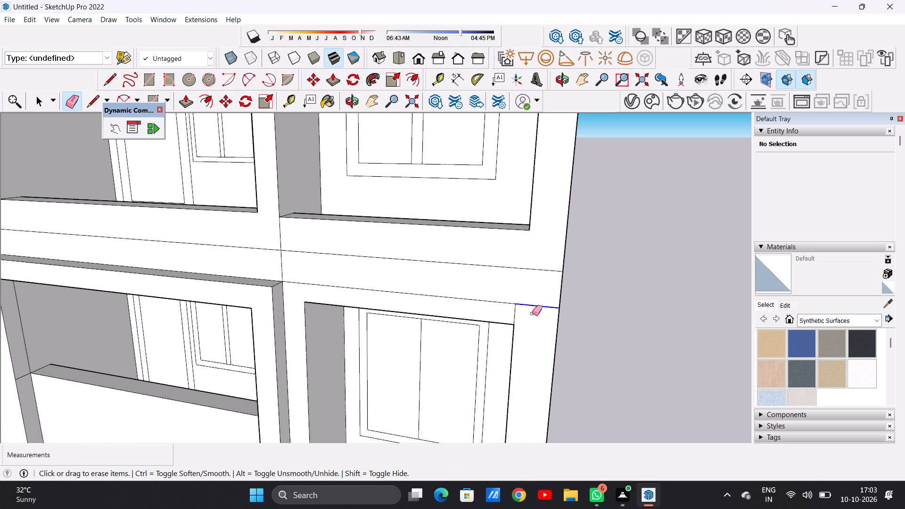
key(space)
Examine the right-hand bay, its end pier and the remaining seams of the facade from the front and the right side.
scroll(498, 322, down, 16)
middle_drag(471, 321, 494, 319)
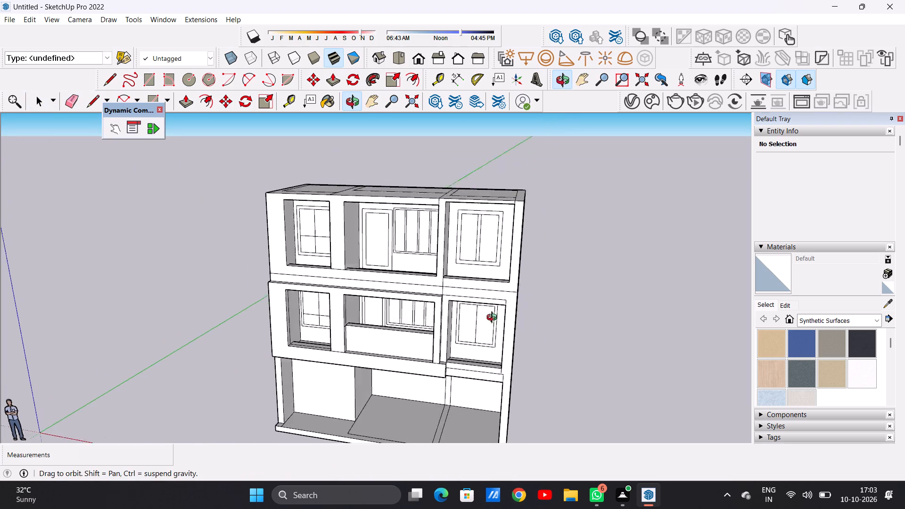
middle_drag(494, 319, 519, 293)
middle_click(517, 291)
scroll(515, 299, up, 9)
scroll(505, 297, down, 1)
scroll(505, 297, up, 4)
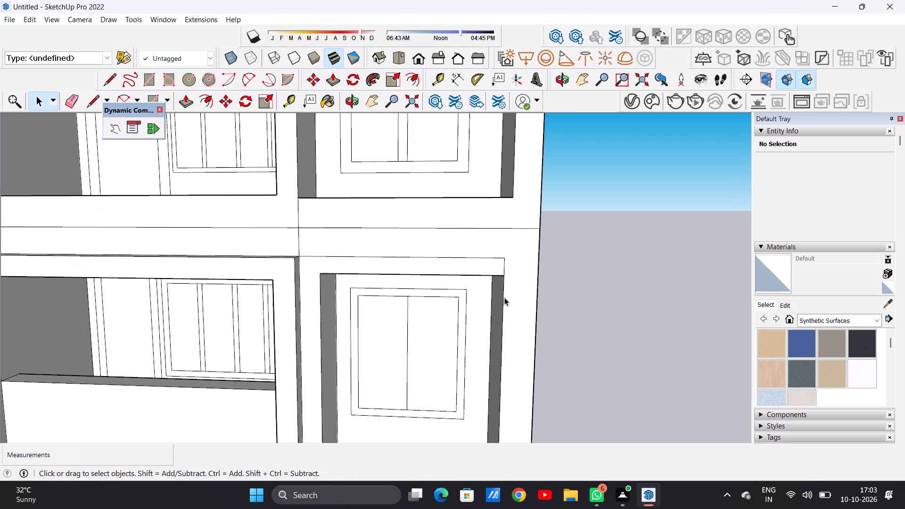
scroll(496, 303, down, 9)
scroll(504, 309, up, 2)
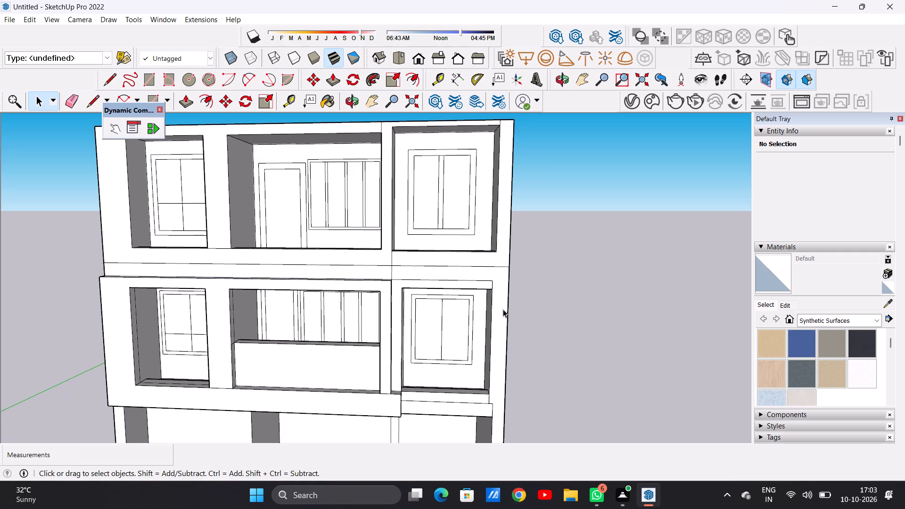
scroll(485, 319, down, 7)
scroll(492, 305, up, 6)
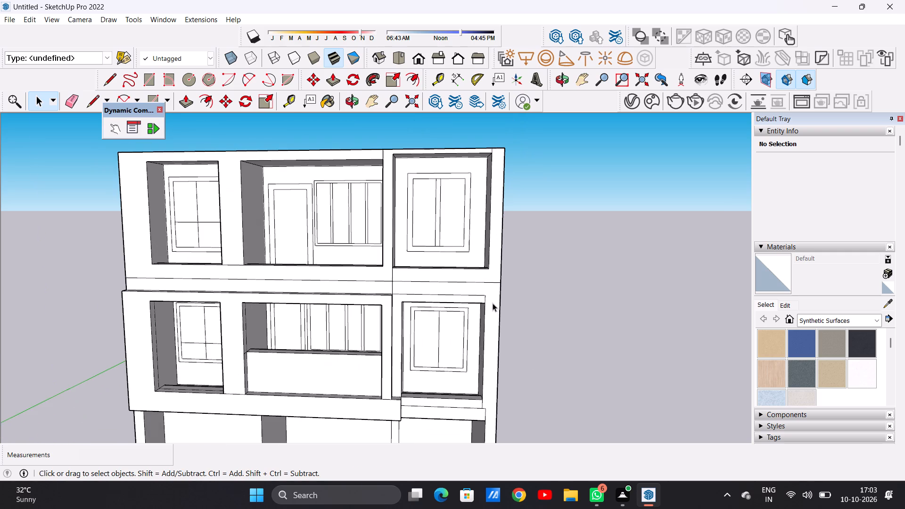
middle_drag(496, 419, 386, 419)
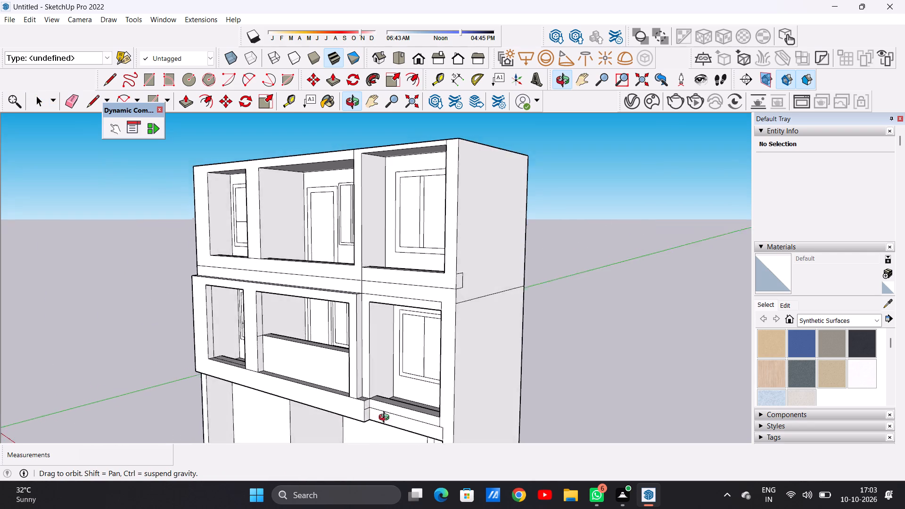
middle_drag(386, 419, 499, 427)
scroll(484, 408, up, 10)
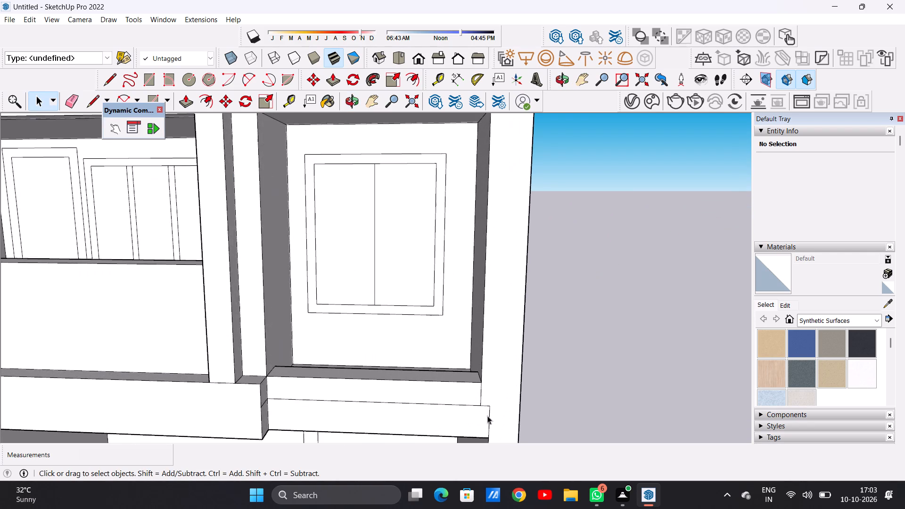
scroll(486, 423, down, 15)
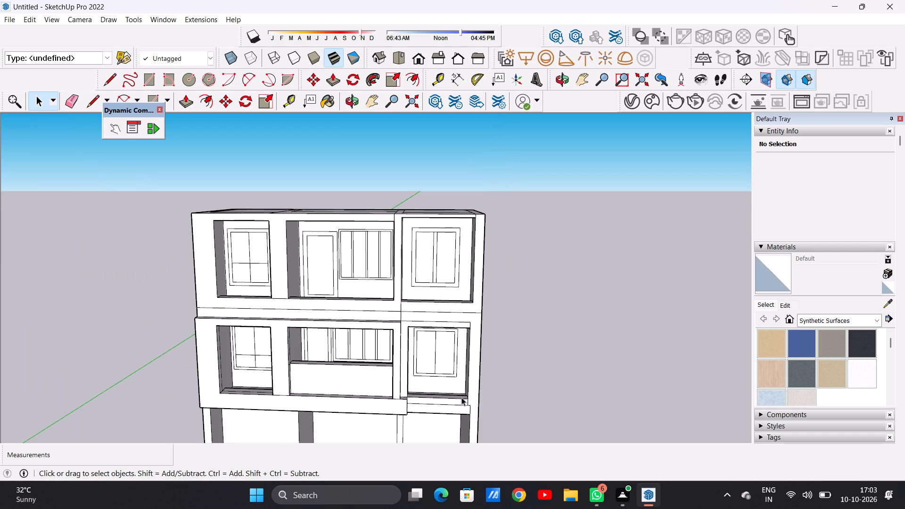
scroll(452, 389, down, 4)
scroll(425, 334, up, 4)
scroll(420, 337, down, 3)
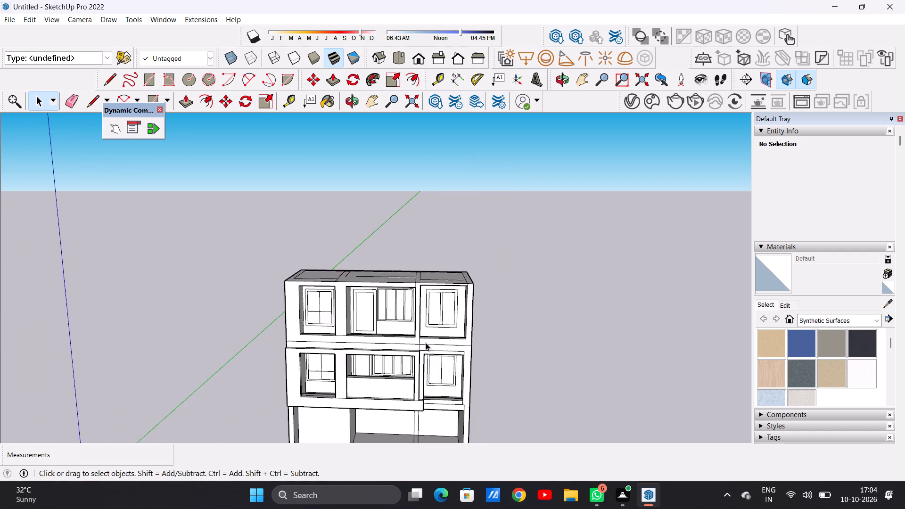
scroll(426, 343, down, 12)
scroll(443, 378, up, 6)
middle_drag(467, 357, 321, 361)
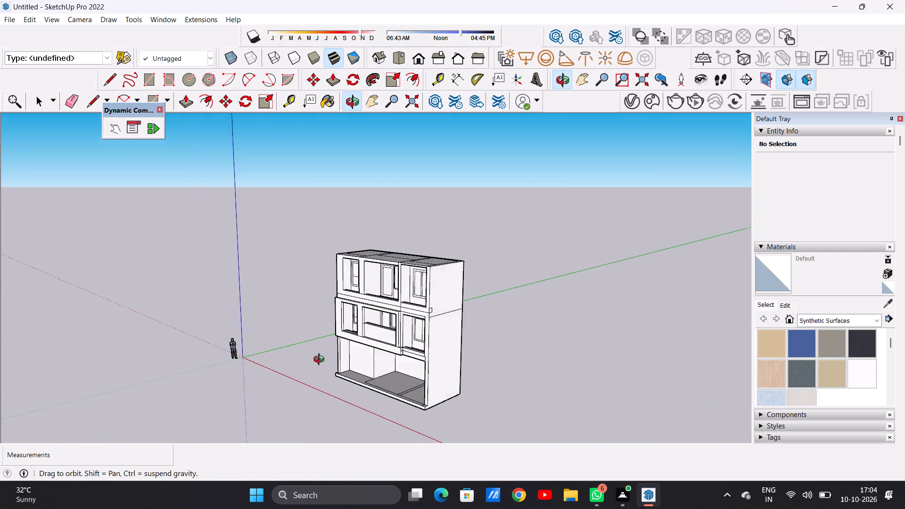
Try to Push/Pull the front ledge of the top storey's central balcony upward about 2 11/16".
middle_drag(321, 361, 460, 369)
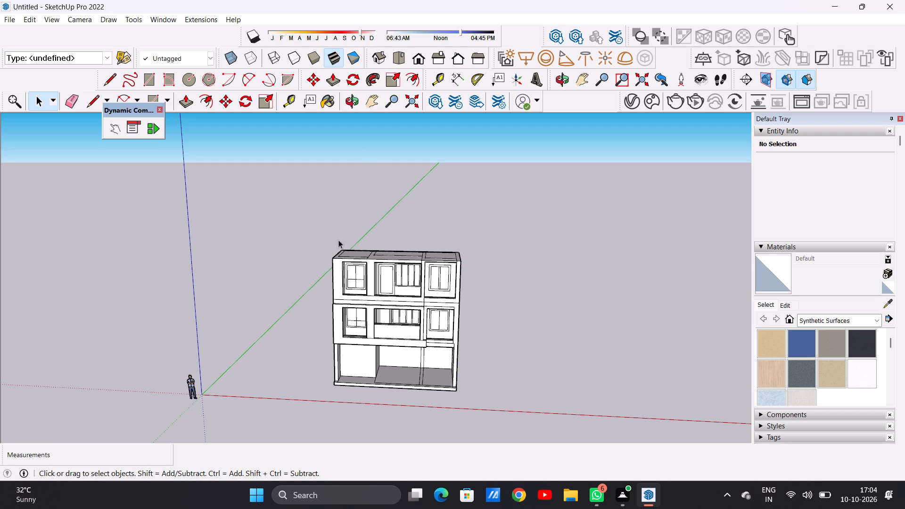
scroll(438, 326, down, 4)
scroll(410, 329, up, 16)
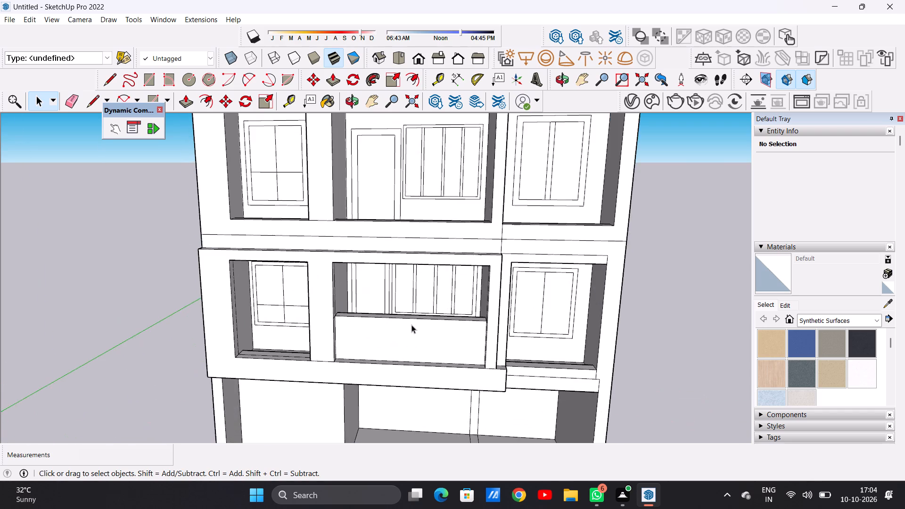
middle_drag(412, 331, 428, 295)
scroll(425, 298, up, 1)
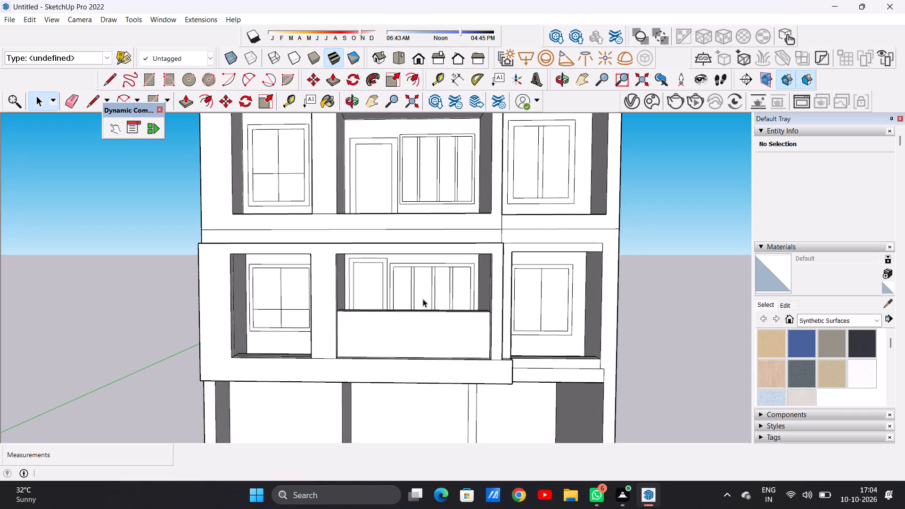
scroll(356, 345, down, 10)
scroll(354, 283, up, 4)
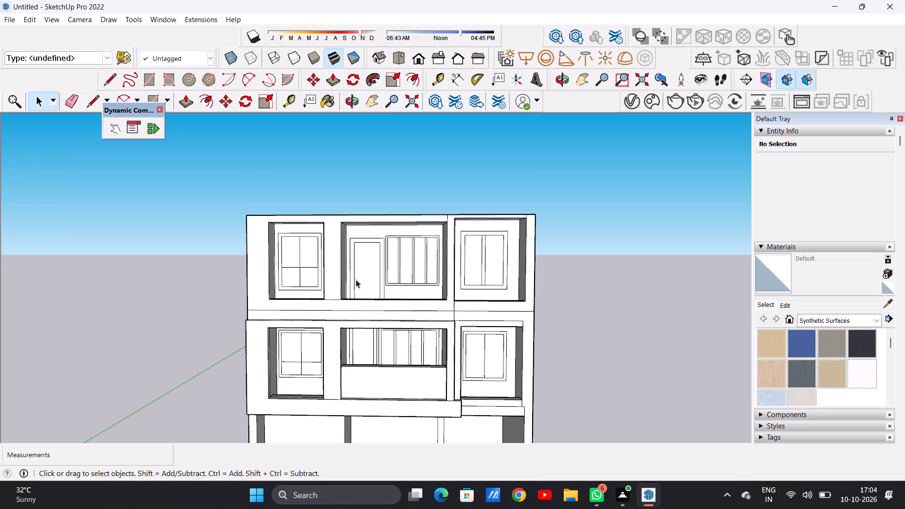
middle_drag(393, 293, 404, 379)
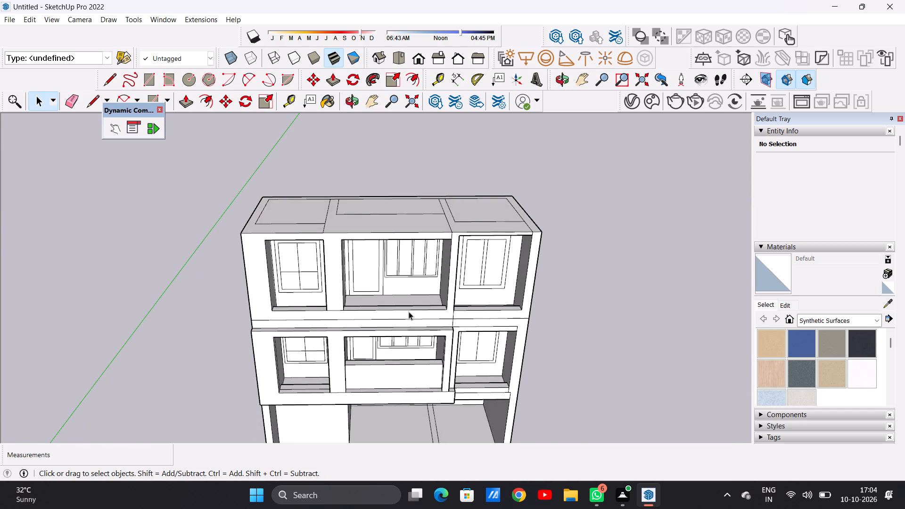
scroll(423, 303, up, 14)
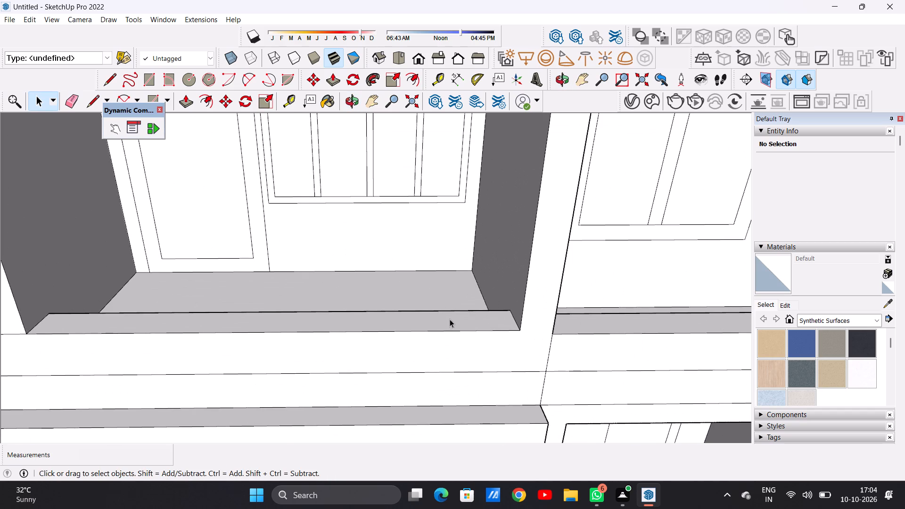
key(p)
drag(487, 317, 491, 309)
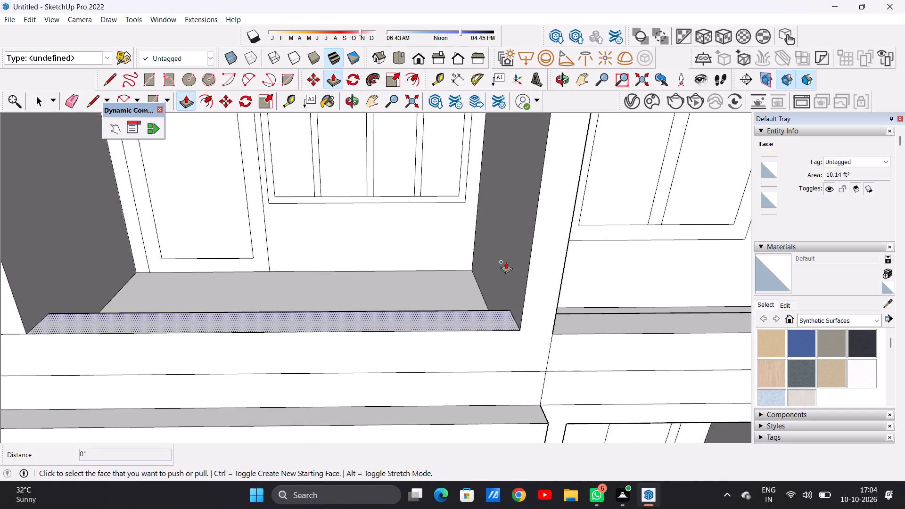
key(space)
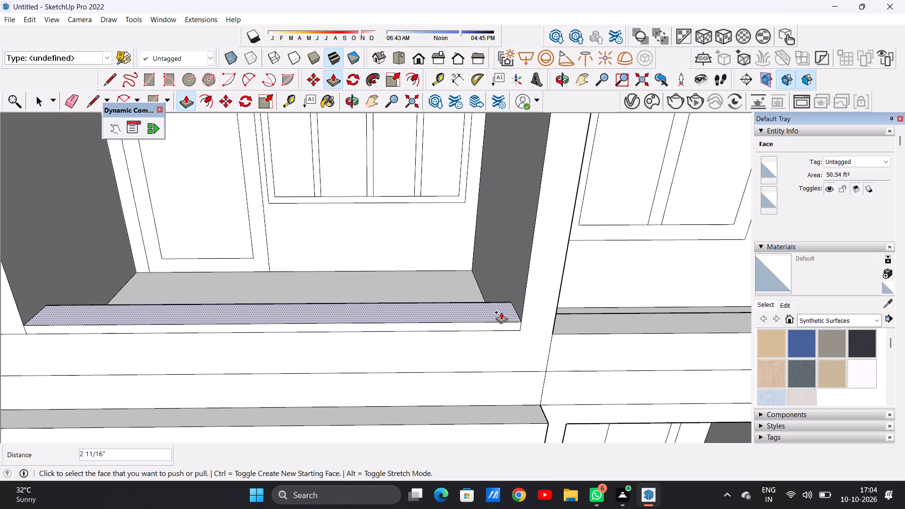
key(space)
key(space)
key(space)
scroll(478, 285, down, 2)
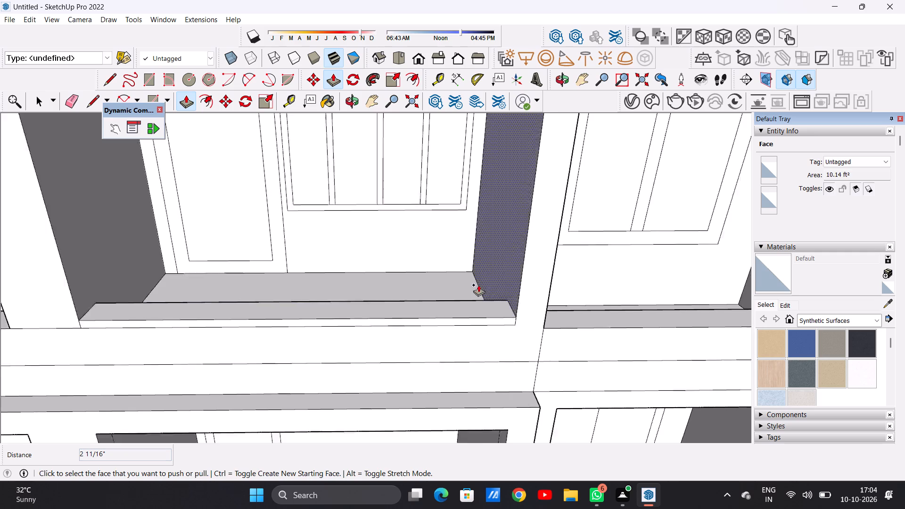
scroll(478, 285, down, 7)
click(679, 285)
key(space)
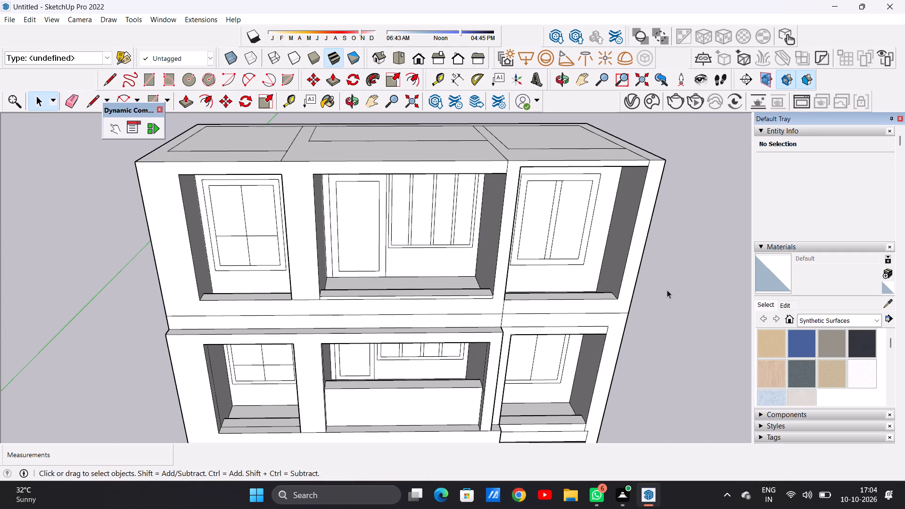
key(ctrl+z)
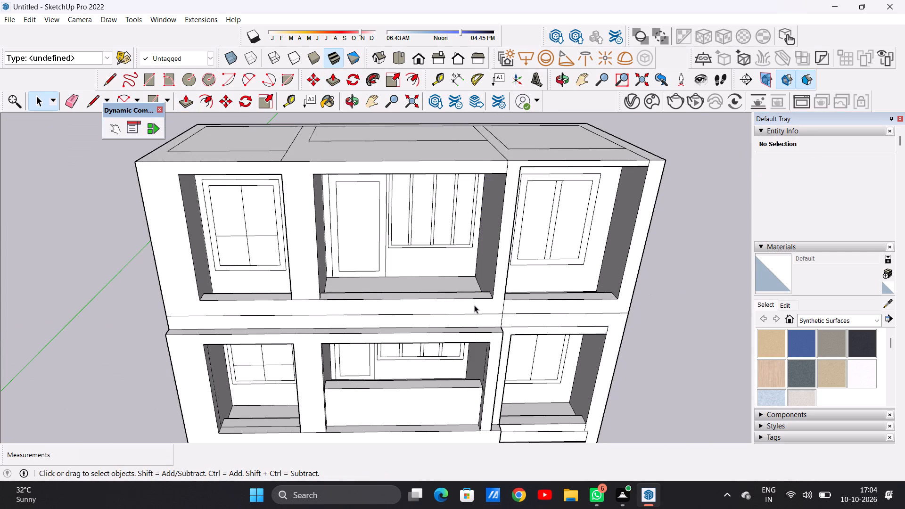
Push/Pull the front ledge of the top storey's central balcony upward about 3' 2" to form a parapet.
scroll(474, 305, up, 9)
scroll(471, 314, down, 5)
scroll(471, 317, up, 1)
scroll(471, 317, down, 2)
key(p)
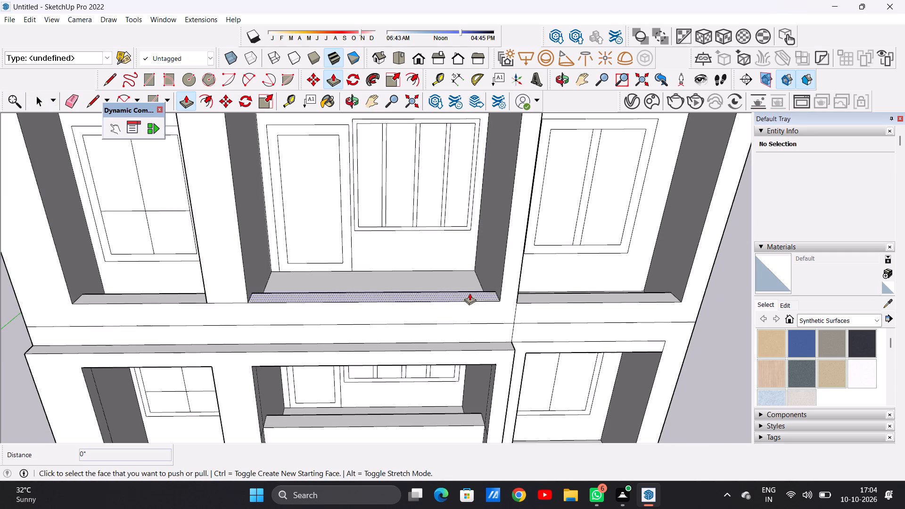
scroll(481, 282, up, 9)
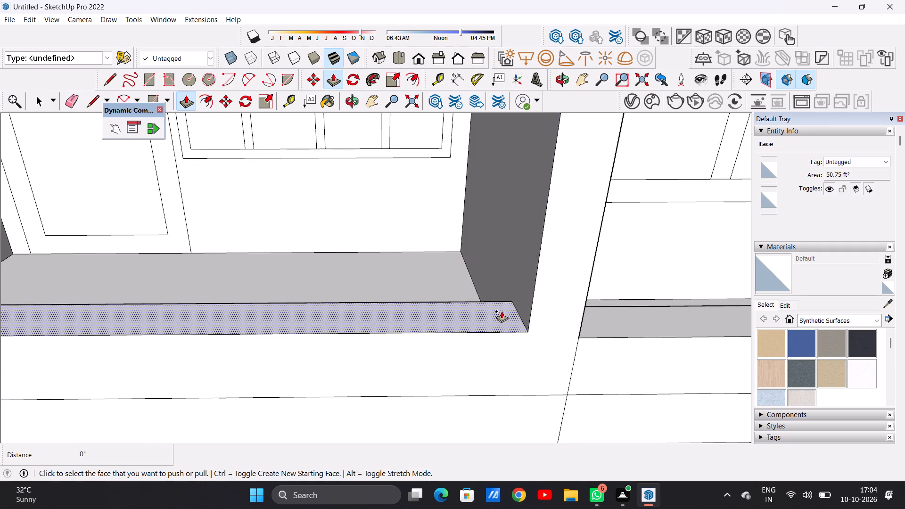
drag(502, 311, 501, 307)
click(514, 313)
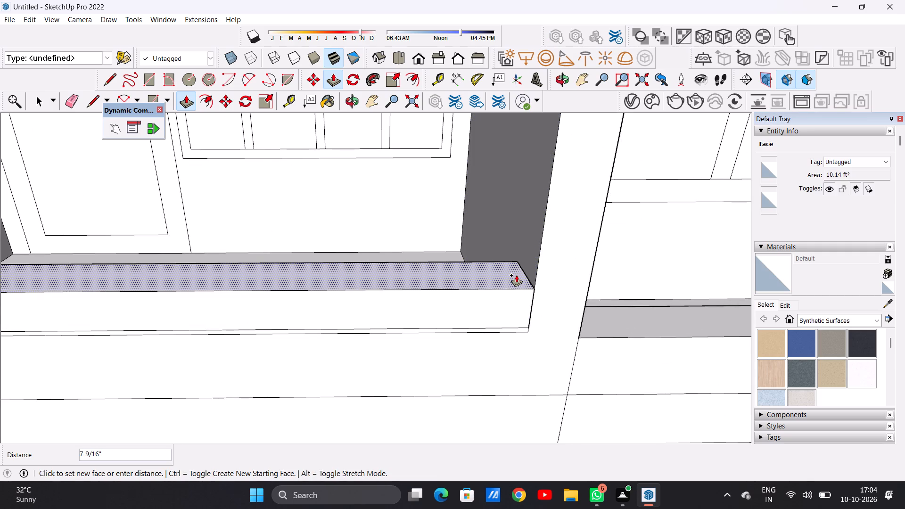
scroll(520, 264, down, 17)
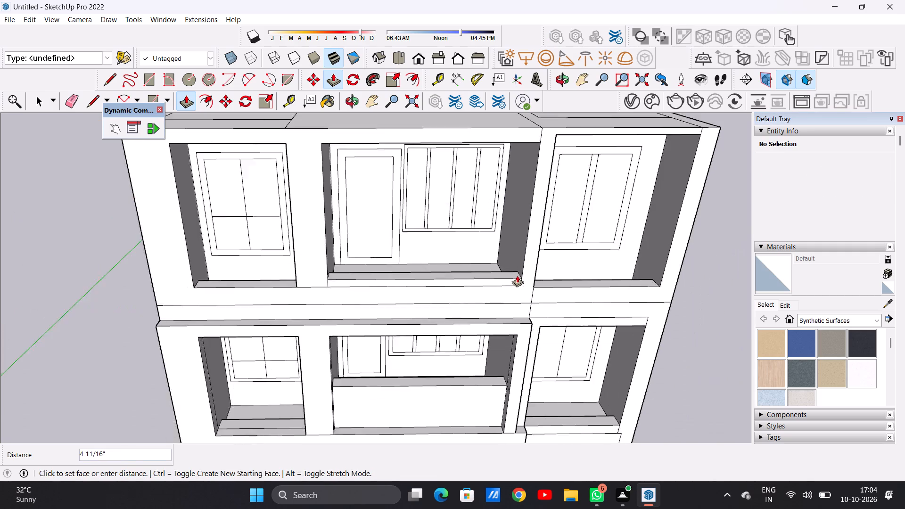
middle_drag(509, 264, 504, 215)
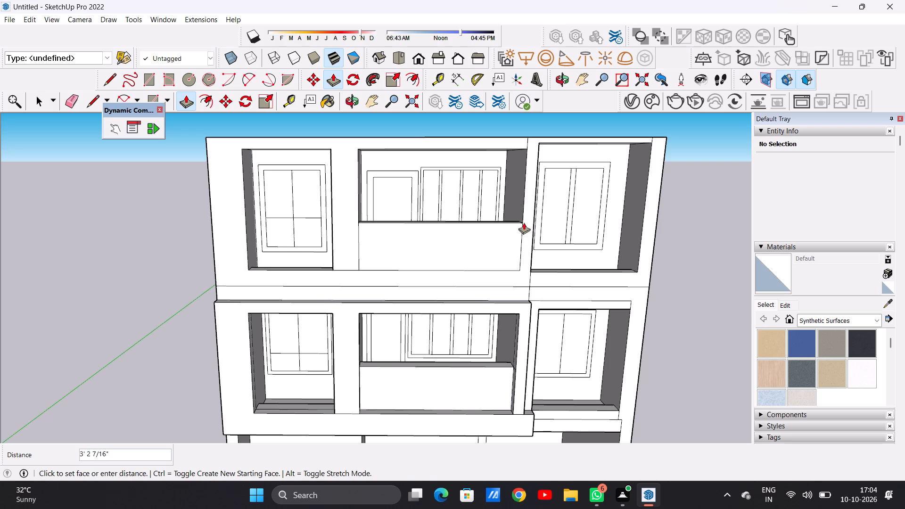
click(524, 222)
key(space)
Examine the facade with its balcony parapets from the front and the roof's outlined areas from above.
scroll(452, 269, down, 3)
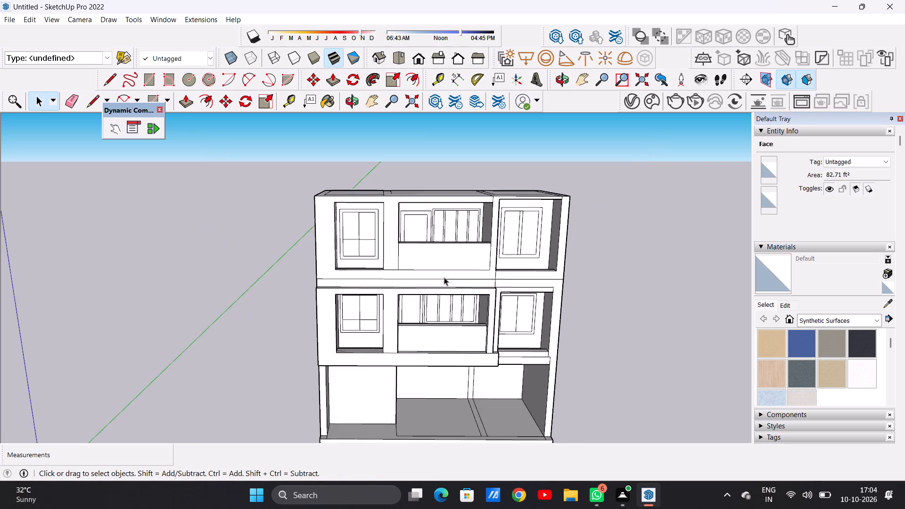
scroll(444, 277, down, 9)
scroll(458, 255, up, 7)
middle_drag(485, 266, 464, 259)
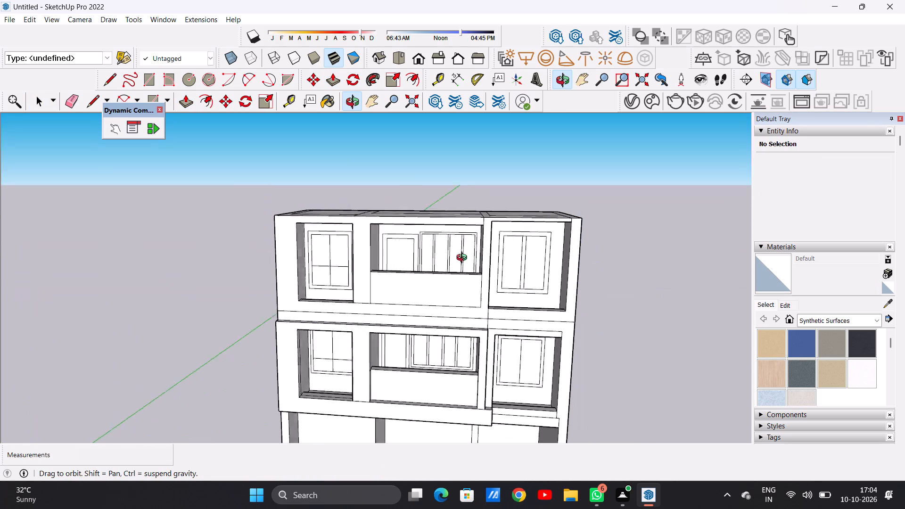
middle_drag(464, 259, 476, 260)
scroll(430, 261, up, 1)
scroll(349, 282, down, 8)
scroll(388, 290, down, 2)
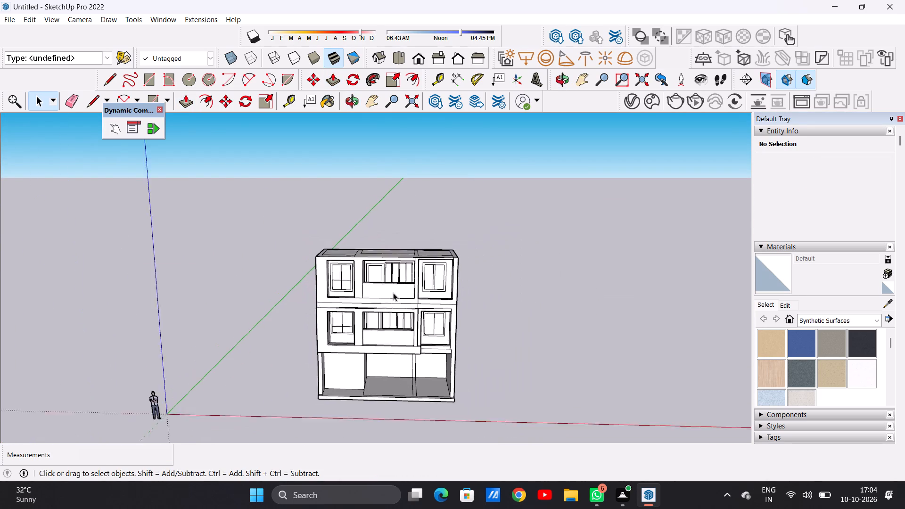
scroll(393, 293, down, 3)
middle_drag(407, 311, 369, 381)
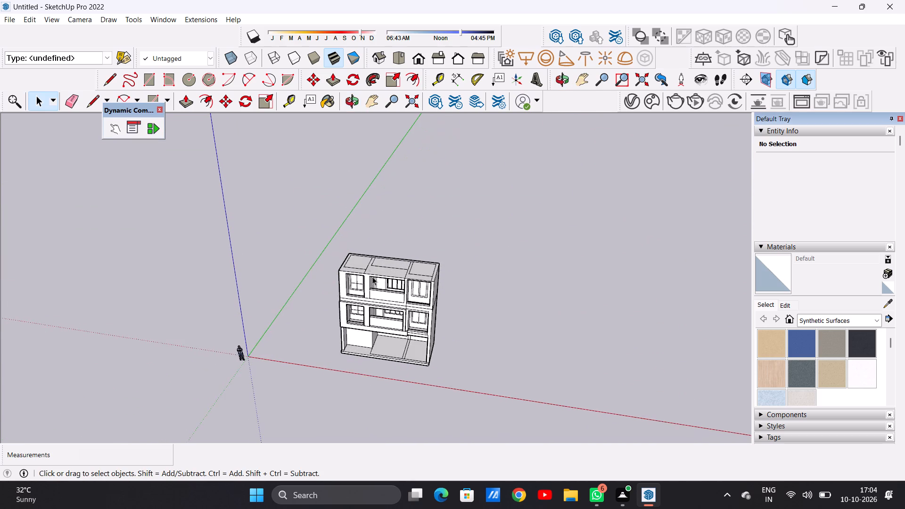
scroll(362, 254, up, 17)
scroll(340, 292, down, 2)
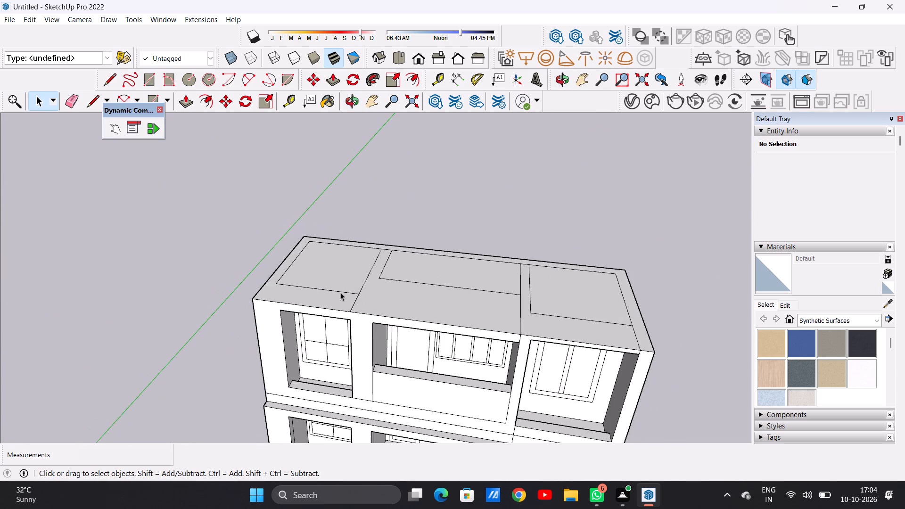
scroll(340, 292, down, 3)
scroll(266, 273, up, 2)
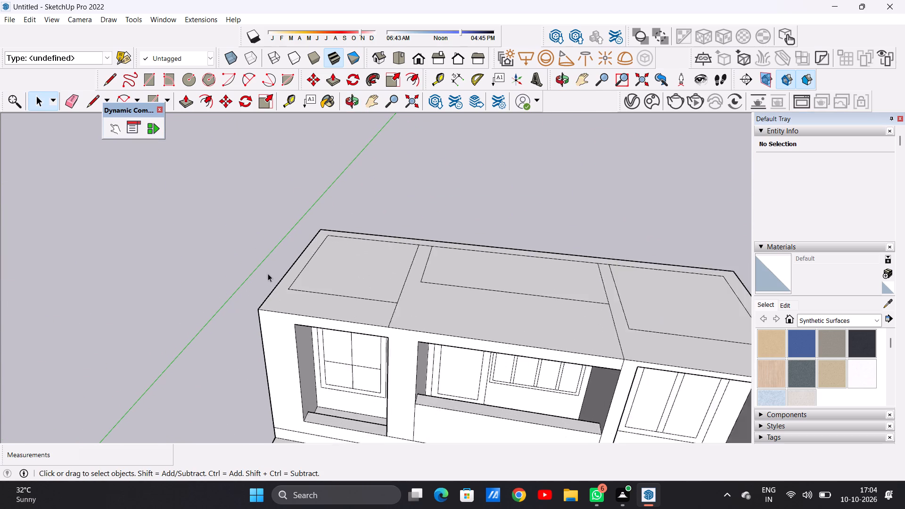
scroll(268, 273, up, 9)
scroll(274, 302, down, 13)
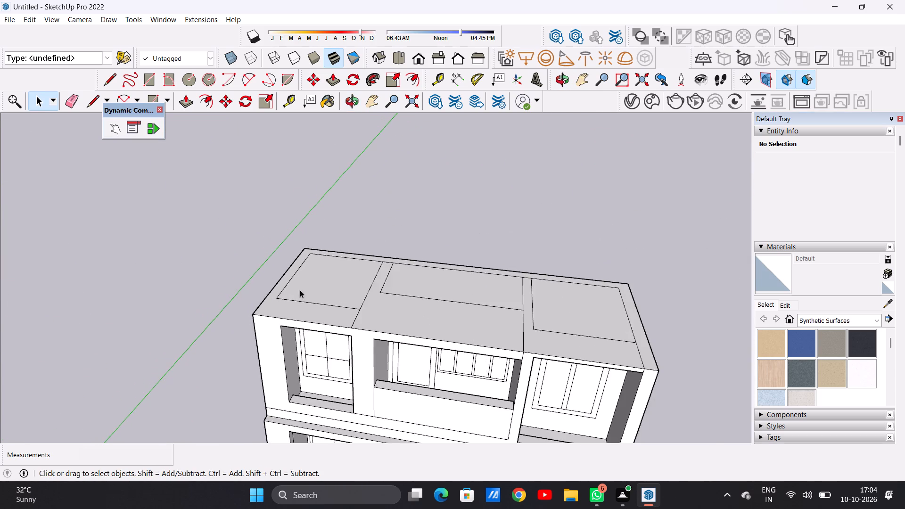
scroll(311, 289, up, 4)
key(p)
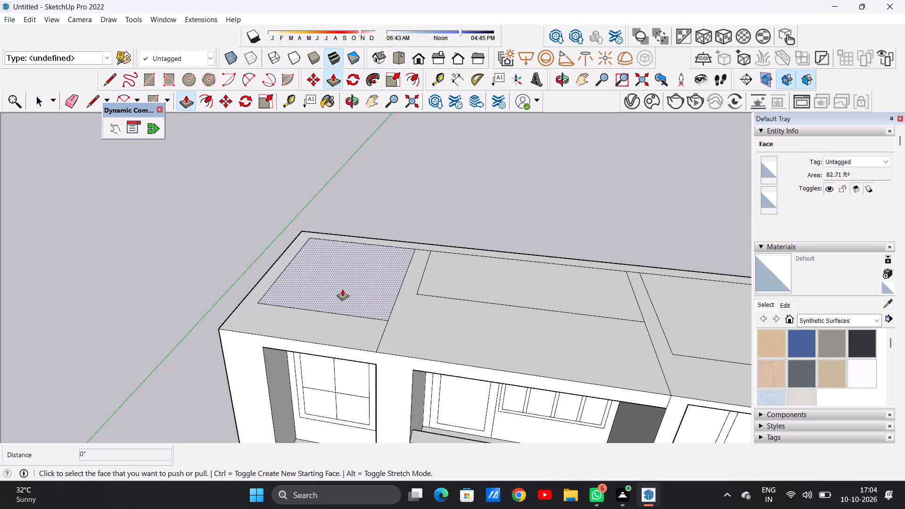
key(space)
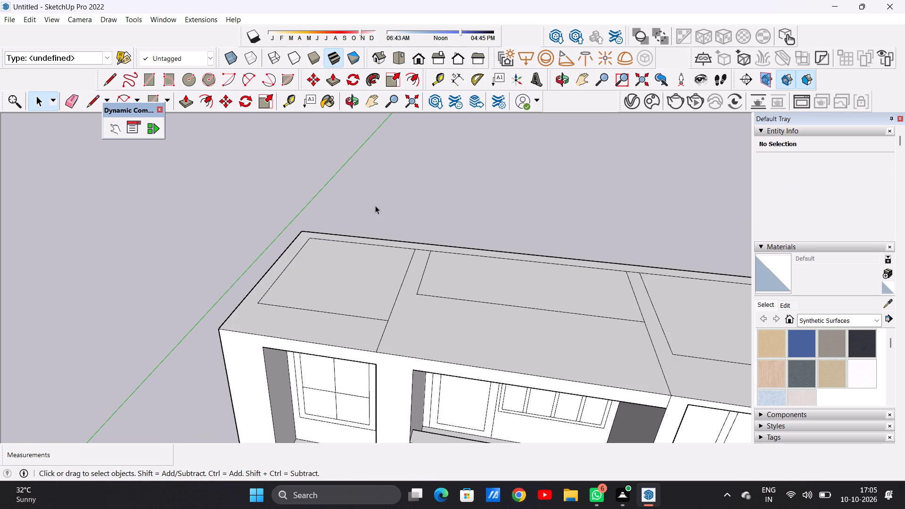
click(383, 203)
Draw a line from the front-left corner of the roof's left inset rectangle to the roof's front edge.
scroll(379, 299, down, 8)
middle_drag(377, 312, 387, 339)
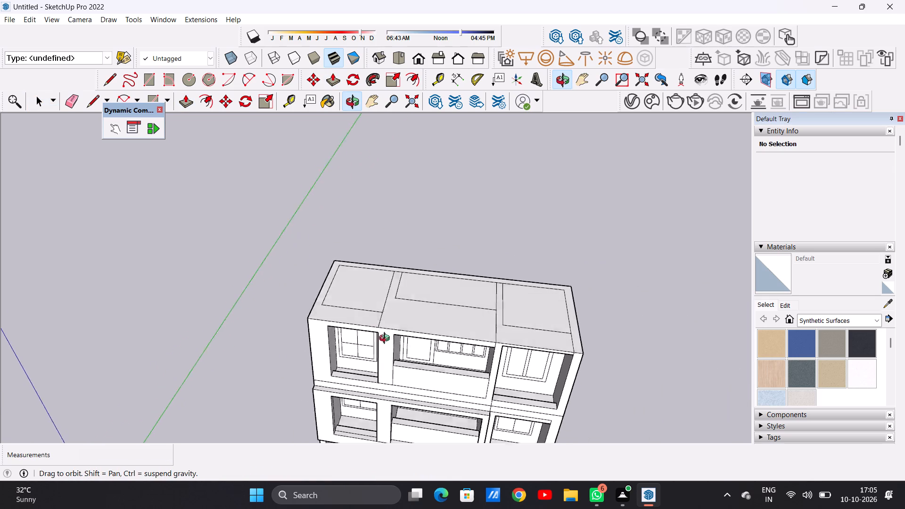
middle_drag(387, 339, 389, 369)
scroll(341, 307, down, 2)
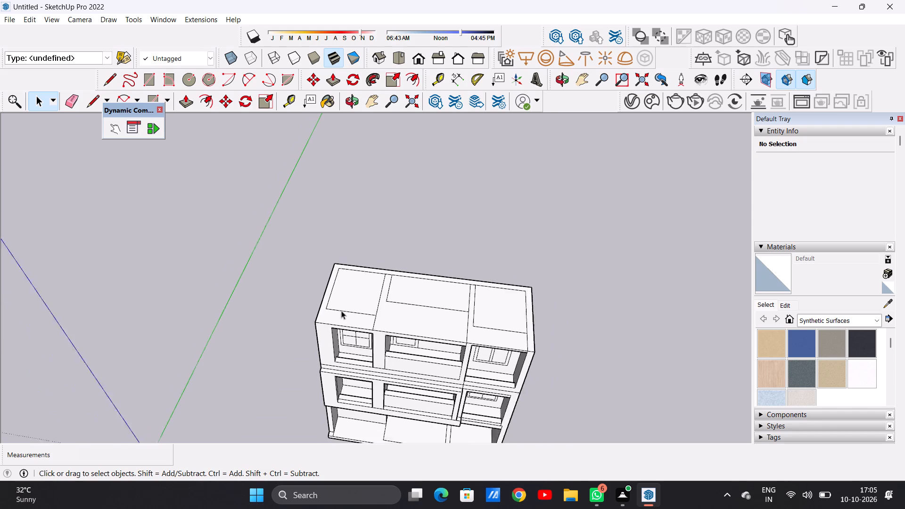
scroll(341, 311, down, 1)
scroll(518, 333, up, 3)
scroll(246, 321, down, 4)
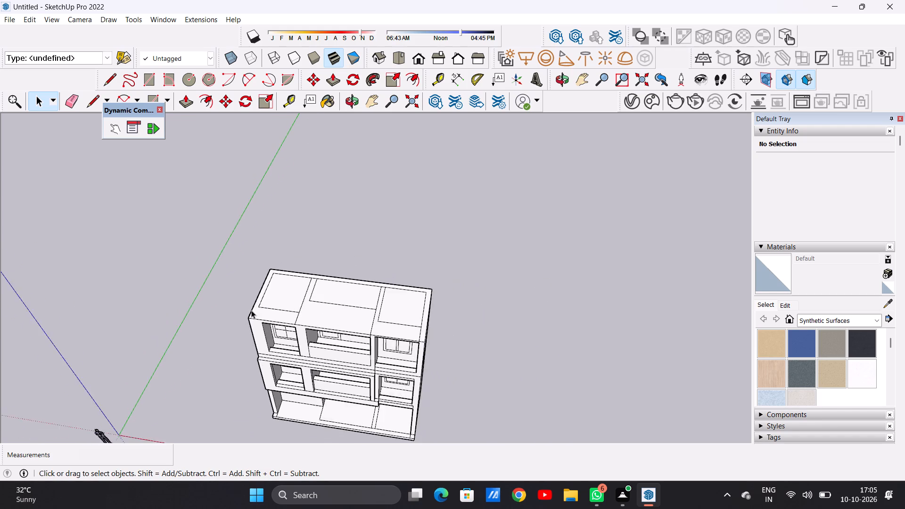
scroll(254, 304, up, 11)
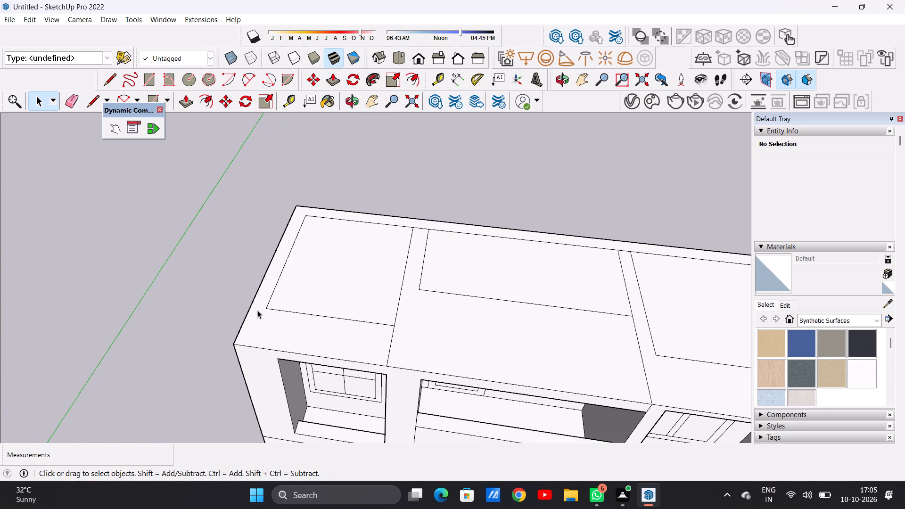
key(l)
scroll(283, 301, up, 4)
click(257, 313)
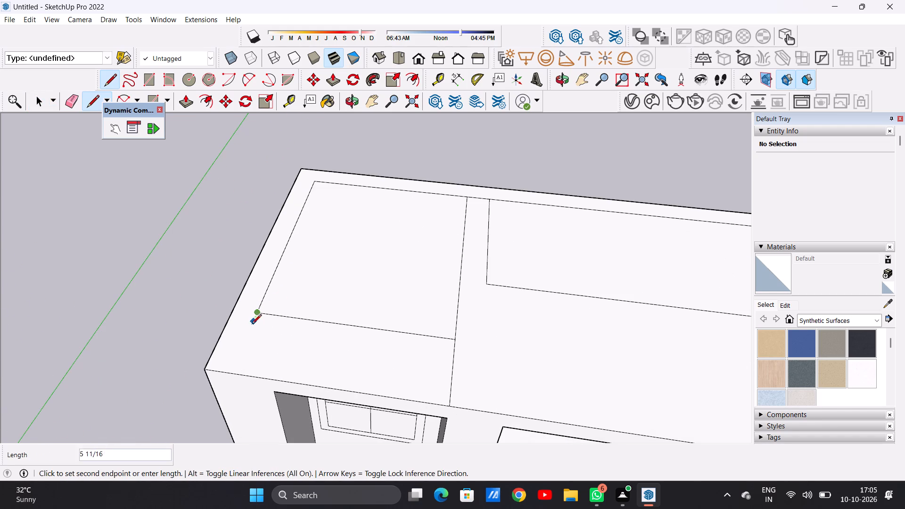
click(231, 374)
key(space)
Push/Pull the narrow roof border along the left, back and right sides up 10' to form perimeter walls.
scroll(339, 314, down, 4)
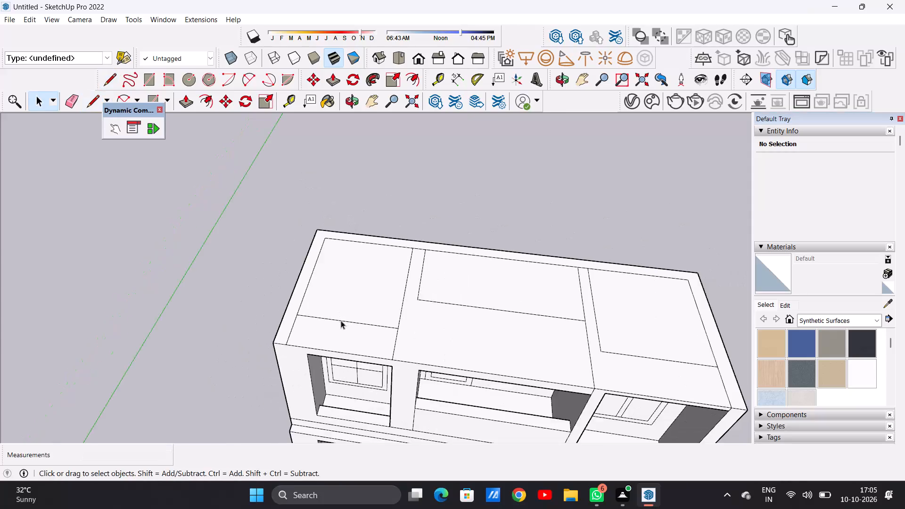
scroll(341, 320, down, 11)
scroll(536, 340, up, 5)
key(p)
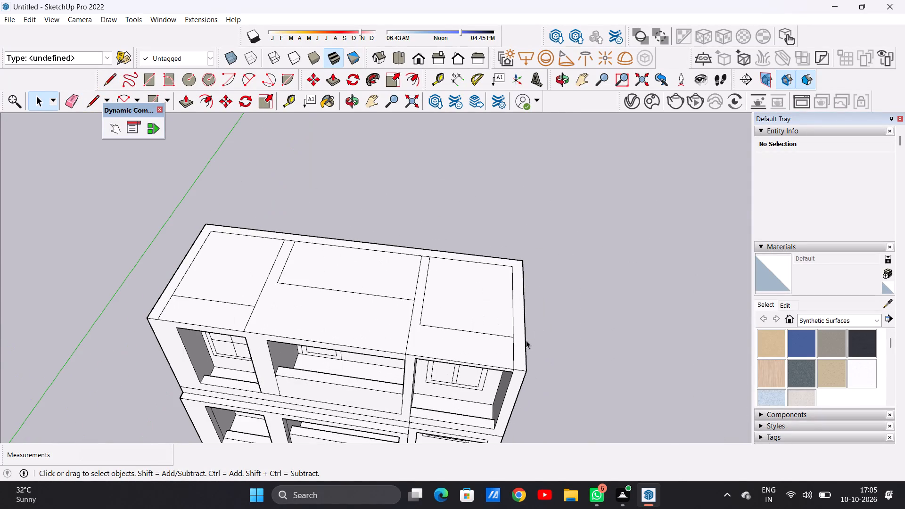
click(523, 350)
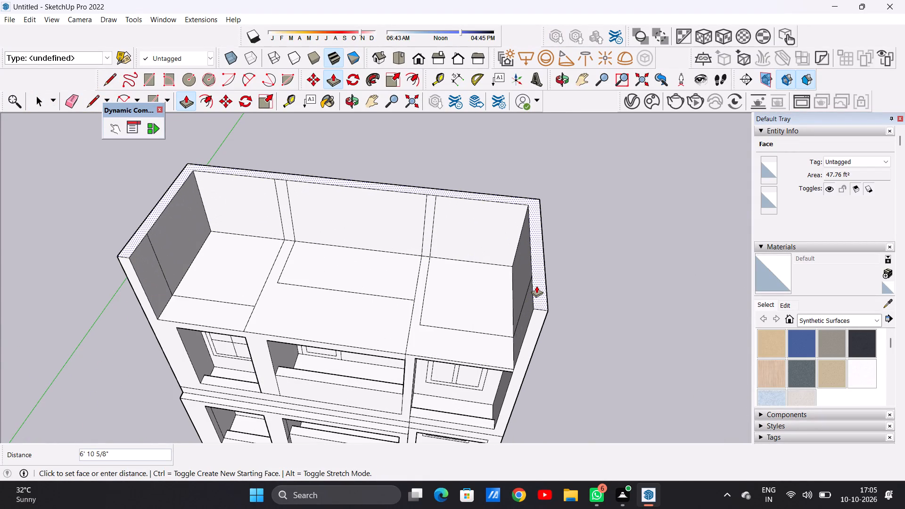
text(10')
key(Return)
text(B)
key(space)
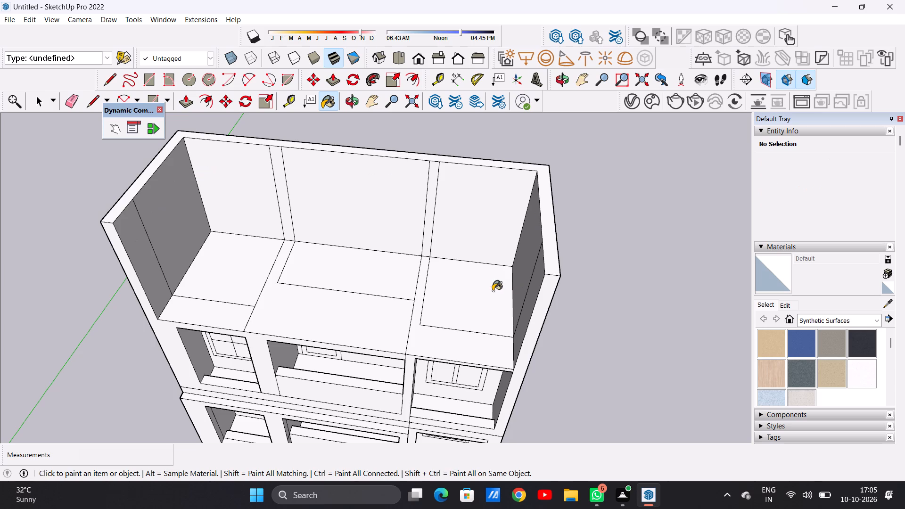
scroll(486, 305, down, 5)
key(space)
scroll(457, 308, down, 6)
middle_drag(446, 333, 437, 290)
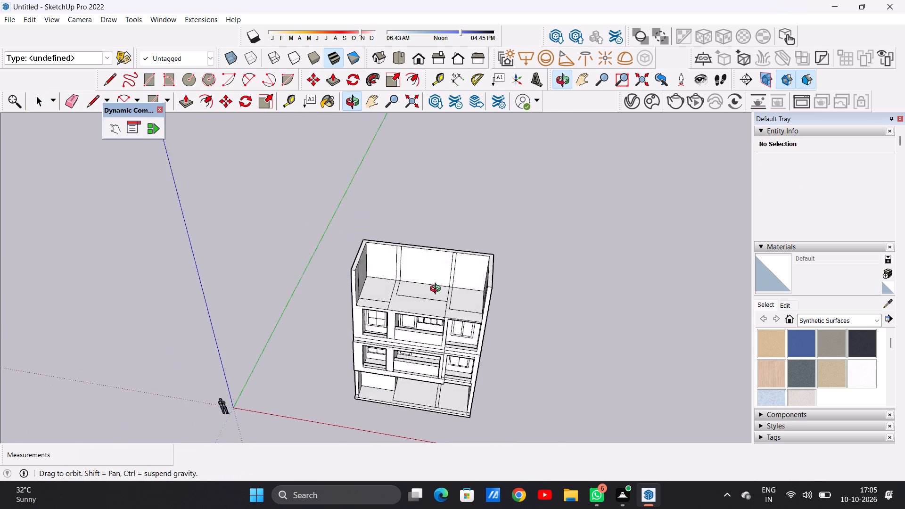
Examine the building with its raised roof perimeter walls from the front, the side and slightly above.
middle_drag(437, 290, 428, 217)
middle_drag(424, 310, 460, 294)
scroll(385, 326, down, 3)
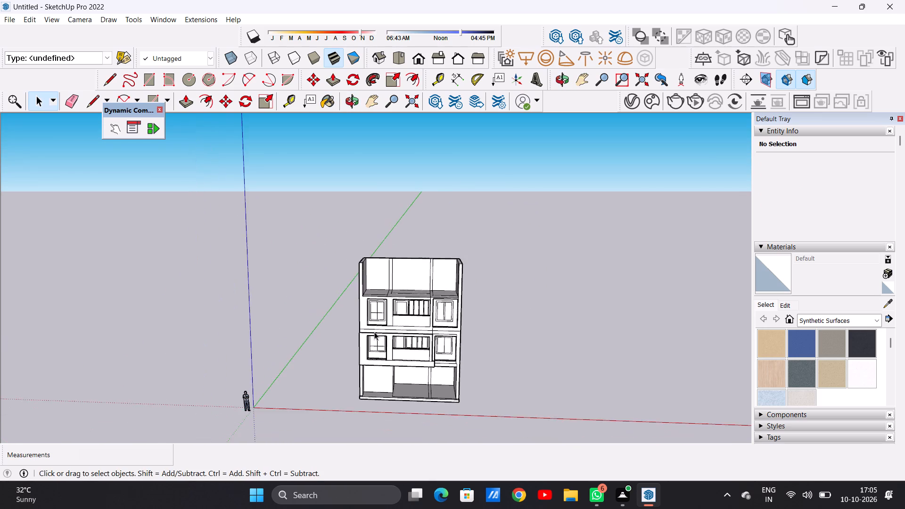
scroll(374, 332, down, 4)
scroll(424, 325, up, 6)
scroll(379, 302, up, 4)
scroll(379, 302, down, 1)
scroll(379, 302, up, 1)
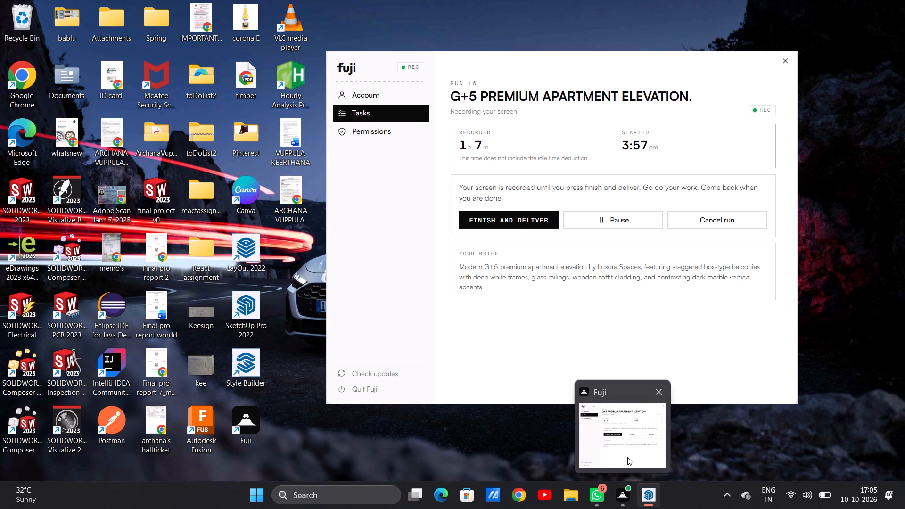
click(631, 443)
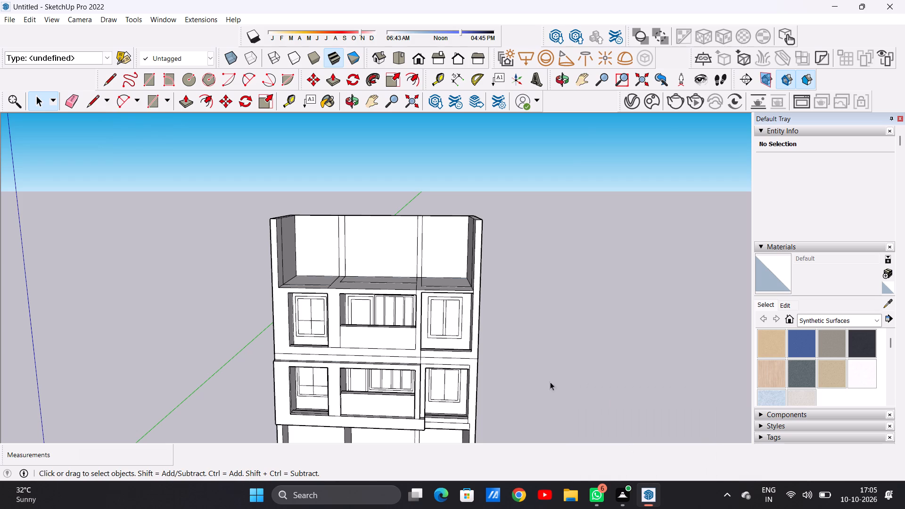
scroll(420, 298, down, 8)
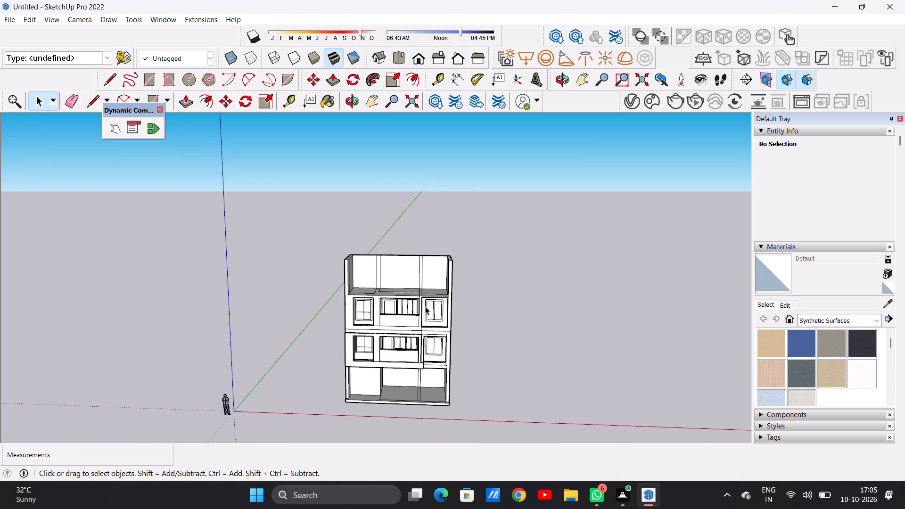
scroll(425, 306, down, 2)
middle_drag(431, 312, 260, 344)
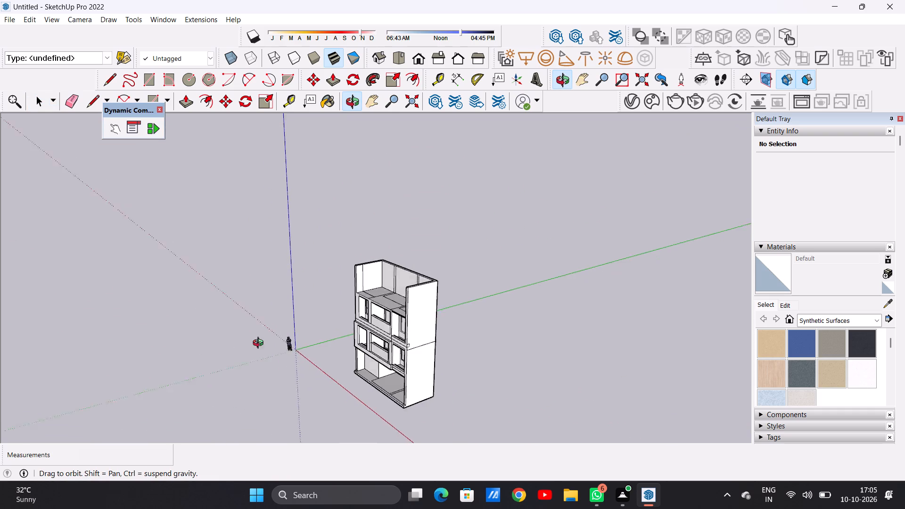
middle_drag(260, 344, 531, 314)
middle_drag(395, 335, 274, 320)
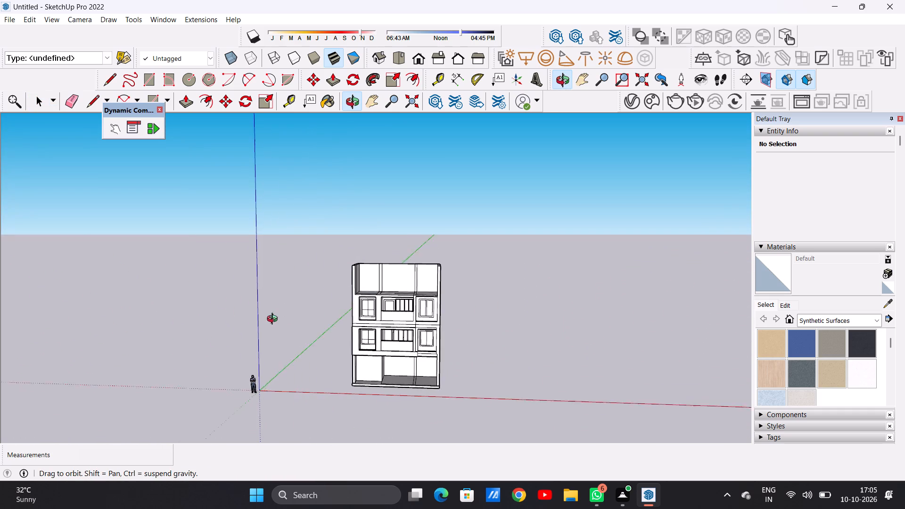
middle_drag(274, 320, 268, 322)
middle_drag(456, 331, 452, 326)
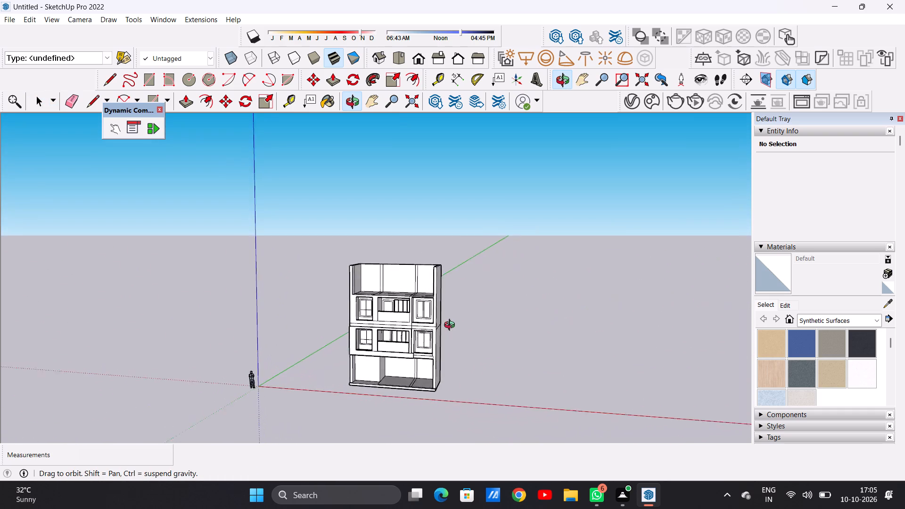
middle_drag(452, 326, 464, 308)
scroll(464, 308, up, 1)
scroll(382, 289, up, 8)
scroll(413, 258, down, 7)
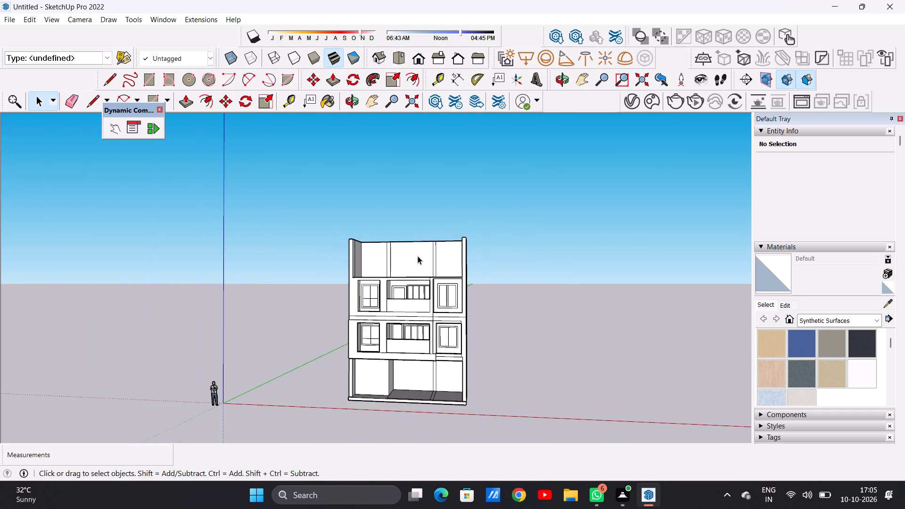
Draw a line about 5' 7" long from the front-left corner of the roof's central inset rectangle to the roof's front edge.
middle_drag(406, 254, 420, 387)
scroll(385, 296, up, 3)
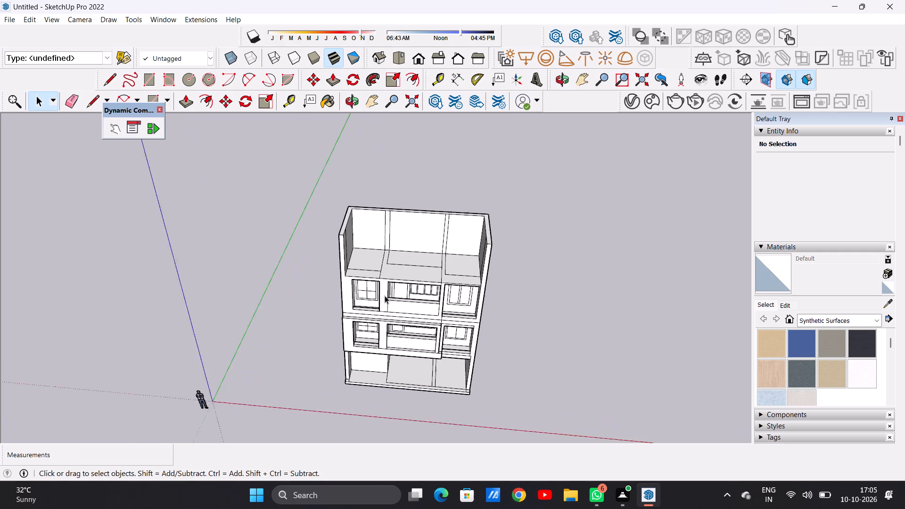
scroll(385, 296, up, 4)
scroll(391, 258, up, 5)
middle_drag(387, 248, 393, 292)
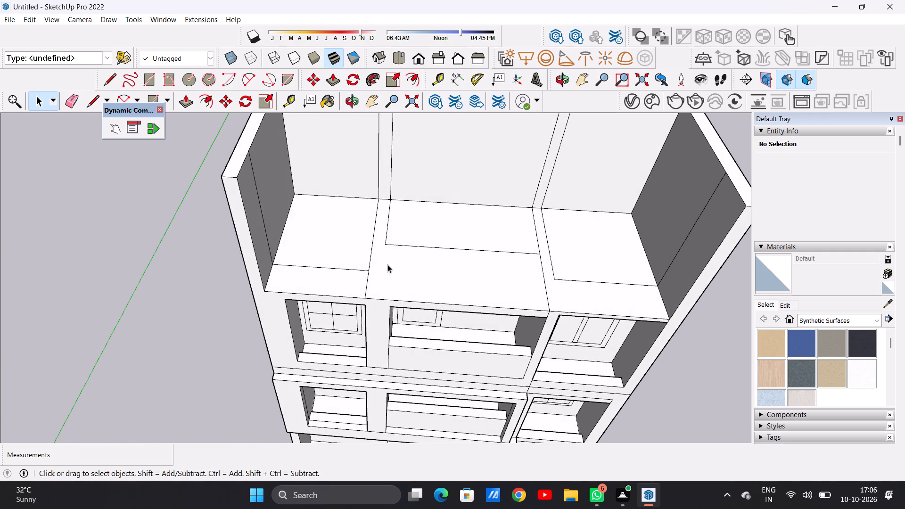
scroll(381, 227, down, 7)
middle_drag(375, 255, 319, 248)
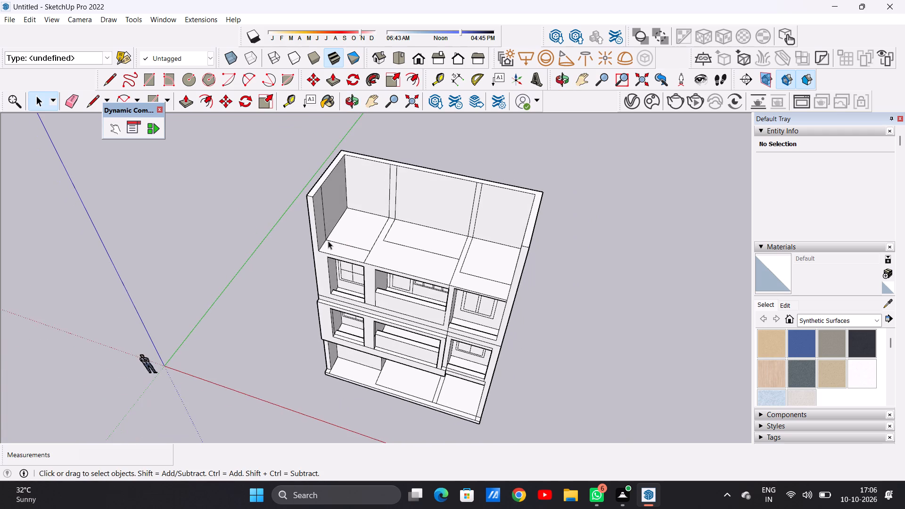
scroll(372, 234, up, 8)
key(l)
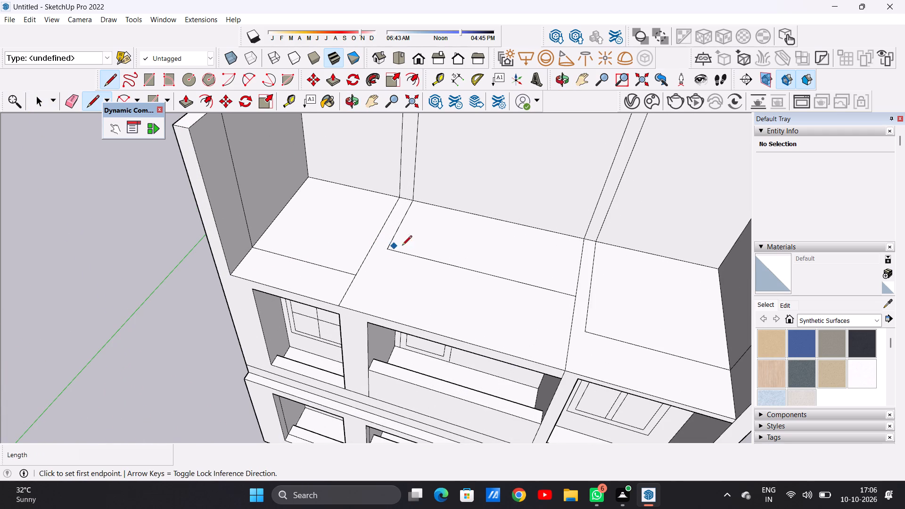
click(390, 246)
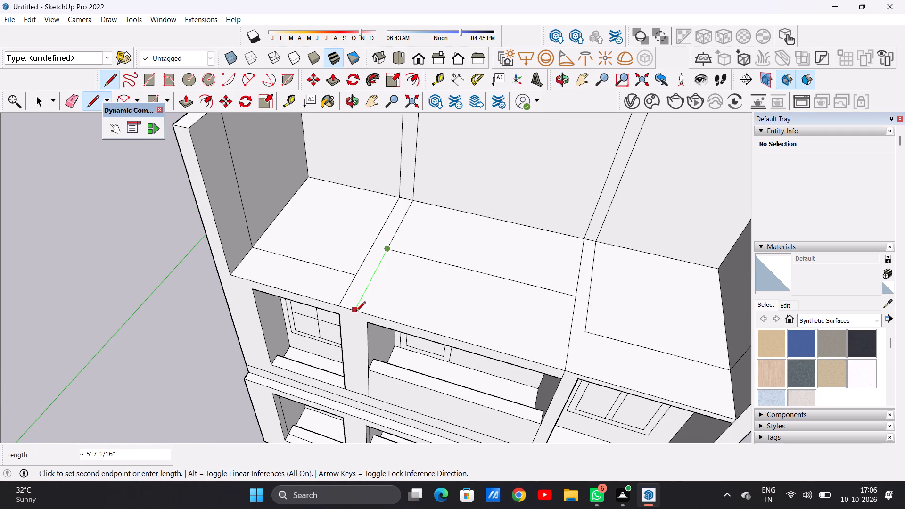
click(356, 312)
key(space)
Draw a line about 3' long from the front-left corner of the roof's right inset rectangle to the roof's front edge.
scroll(356, 312, down, 2)
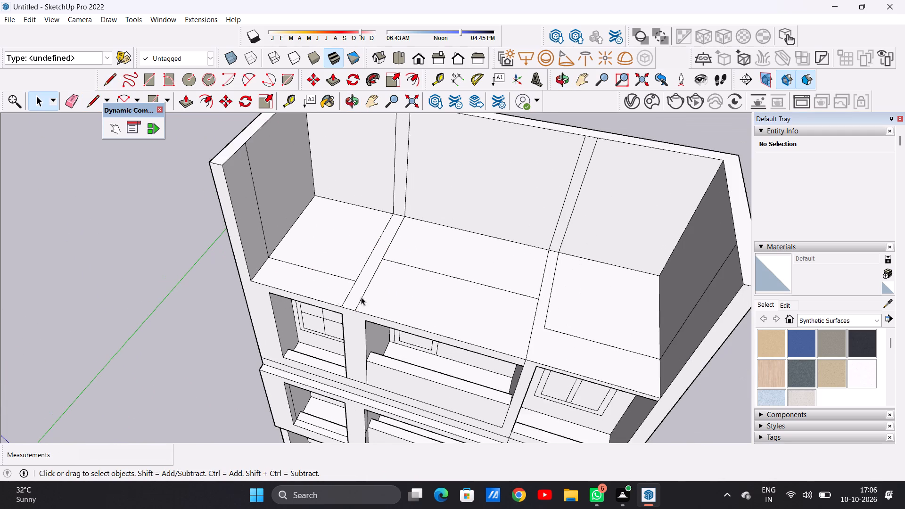
scroll(373, 294, down, 6)
scroll(461, 324, up, 5)
key(l)
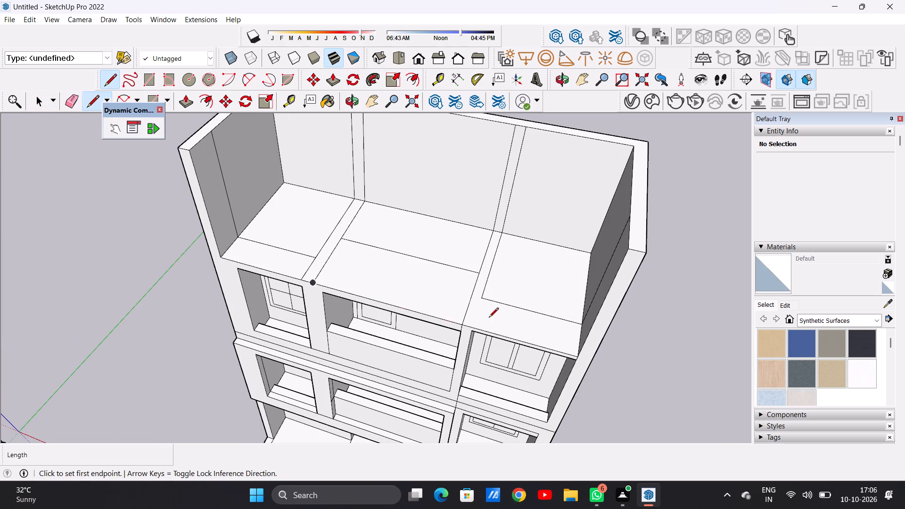
scroll(494, 307, up, 3)
click(482, 294)
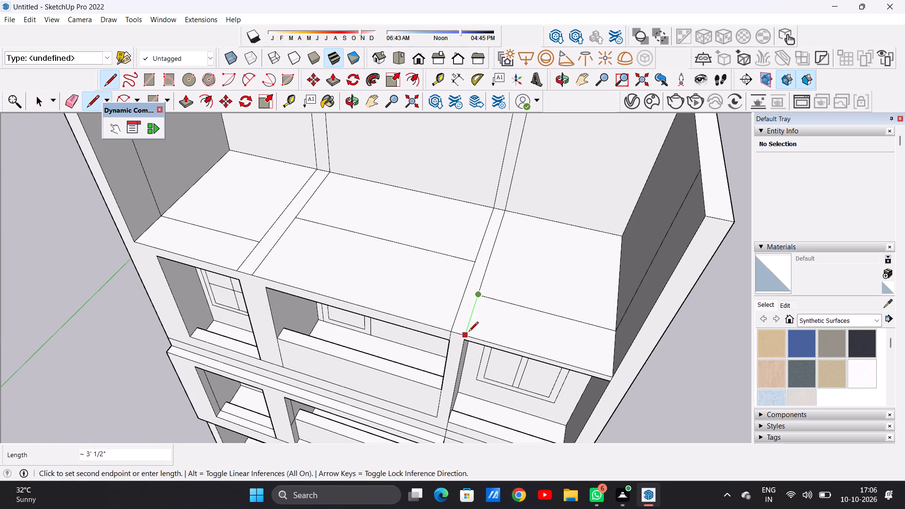
click(468, 336)
key(space)
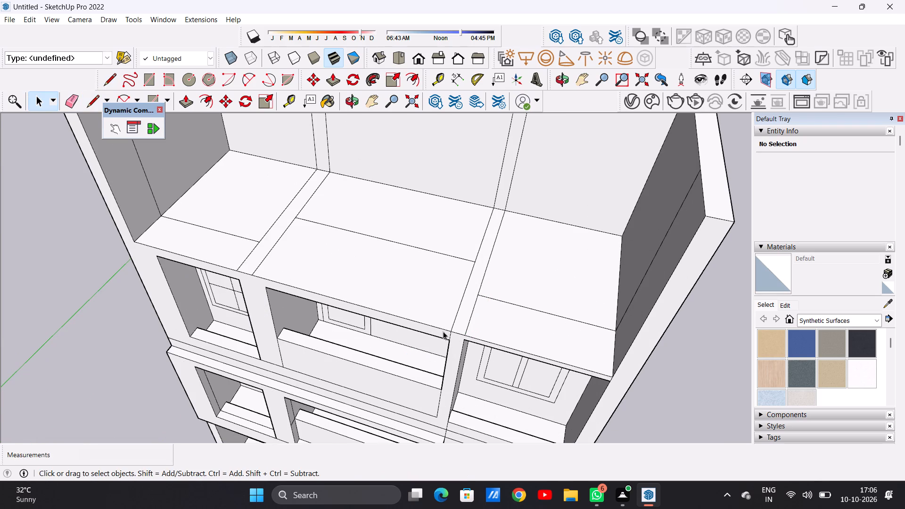
Draw a line about 28' 4" long across the roof between the side walls, just behind and parallel to the front edge.
scroll(449, 326, down, 8)
scroll(353, 344, up, 6)
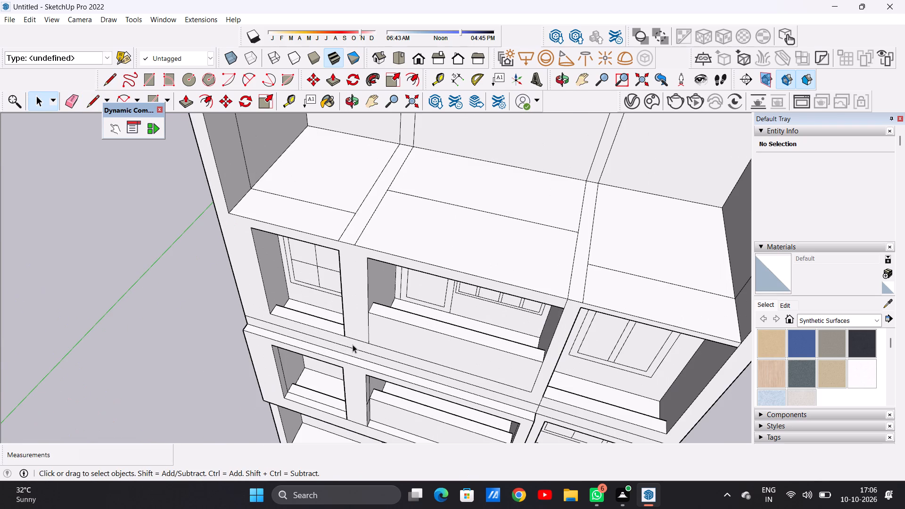
middle_drag(389, 257, 391, 294)
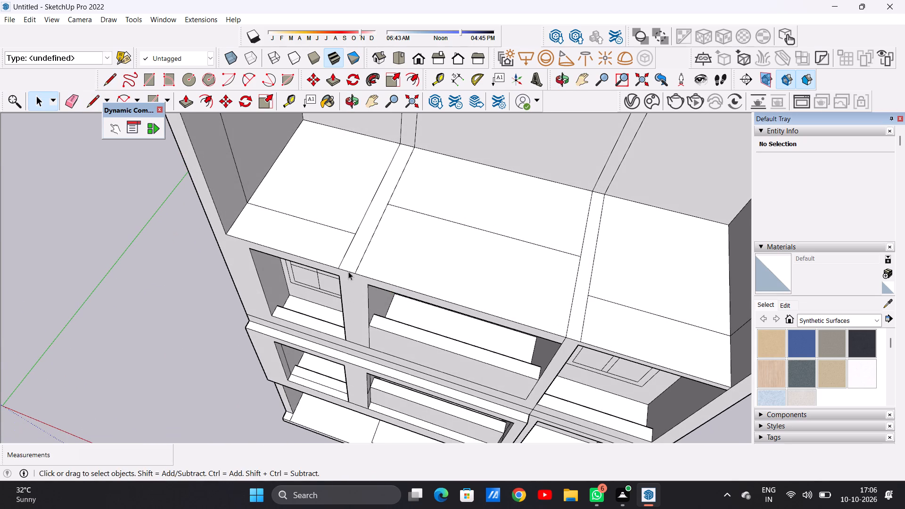
key(l)
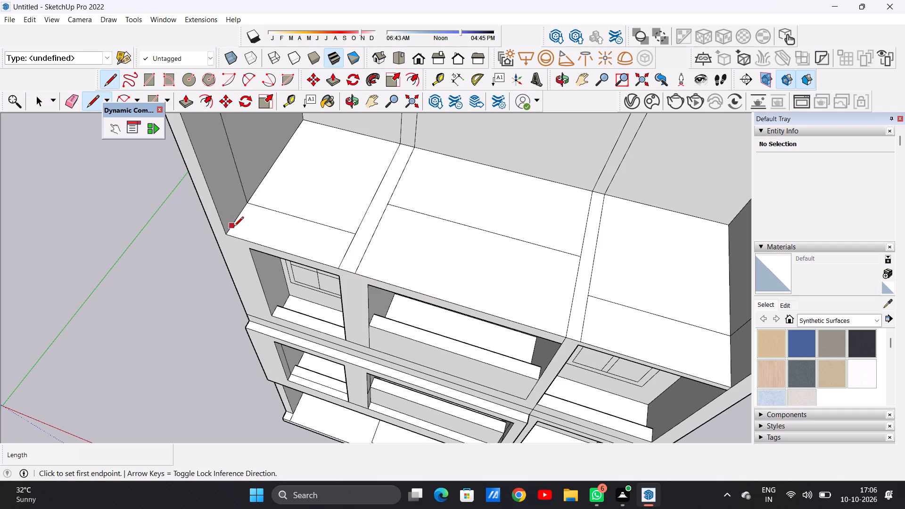
click(235, 223)
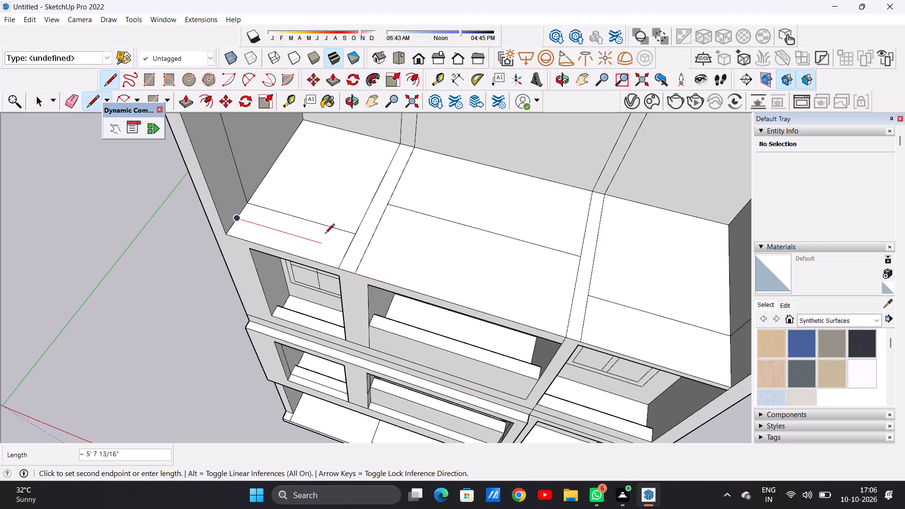
scroll(288, 243, down, 6)
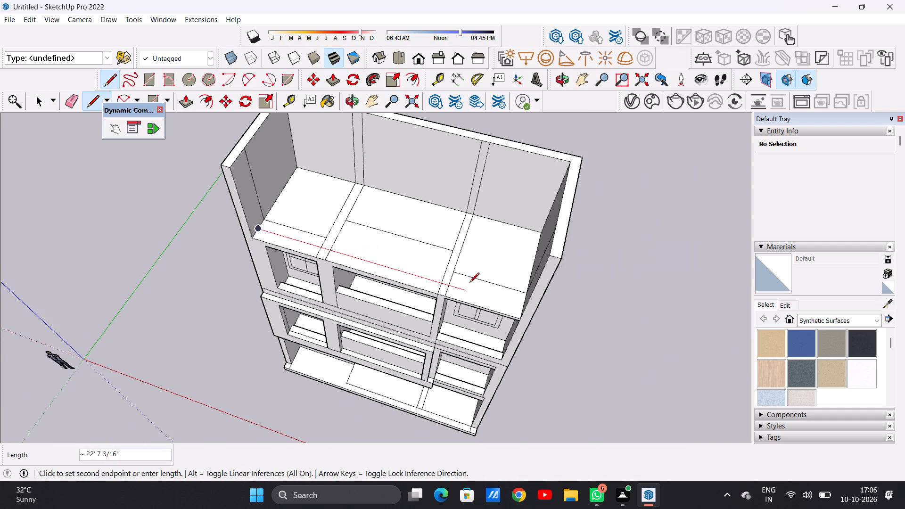
click(520, 307)
key(space)
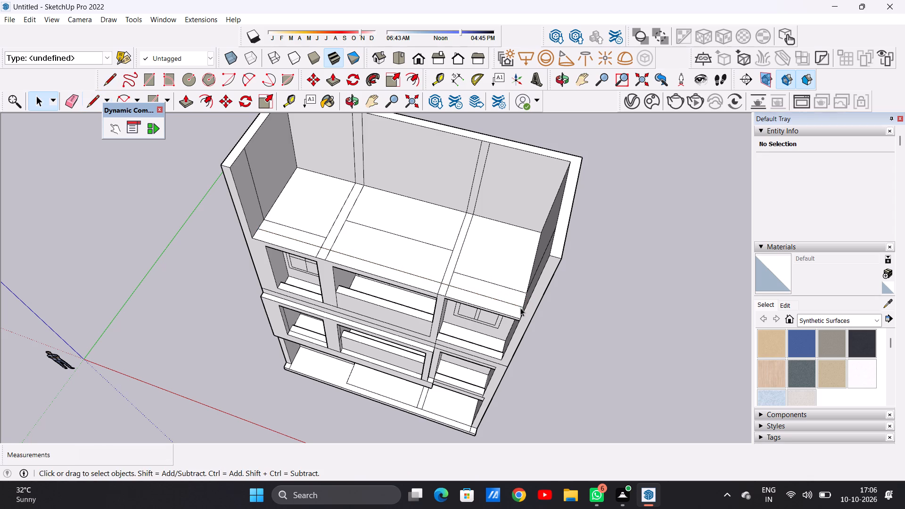
middle_drag(508, 308, 543, 292)
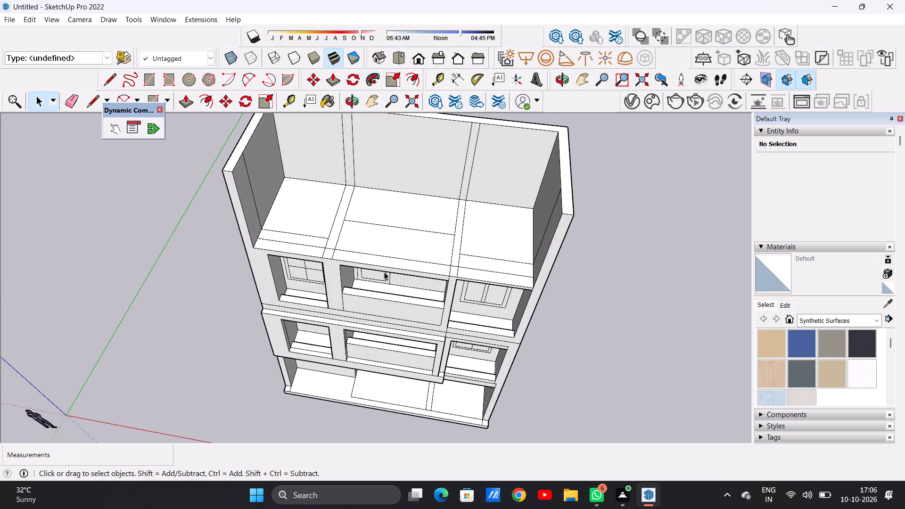
scroll(353, 273, down, 10)
middle_drag(322, 233, 292, 220)
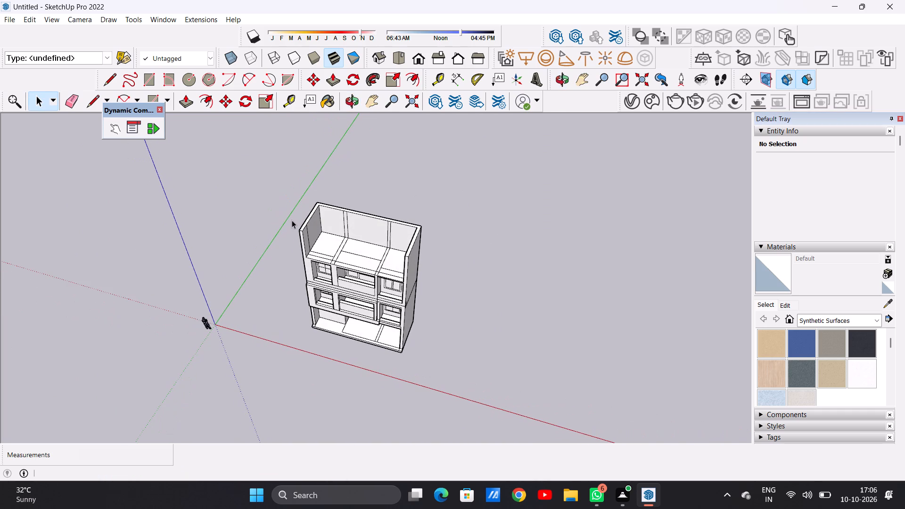
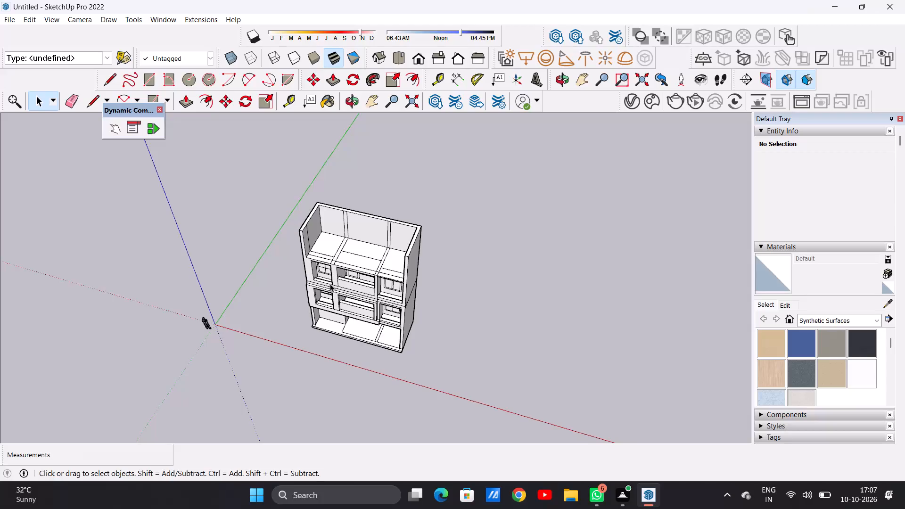
Examine the building's open top storey and the partition strips outlined on its floor from several angles.
middle_drag(330, 284, 331, 237)
middle_drag(331, 237, 324, 225)
scroll(324, 240, up, 12)
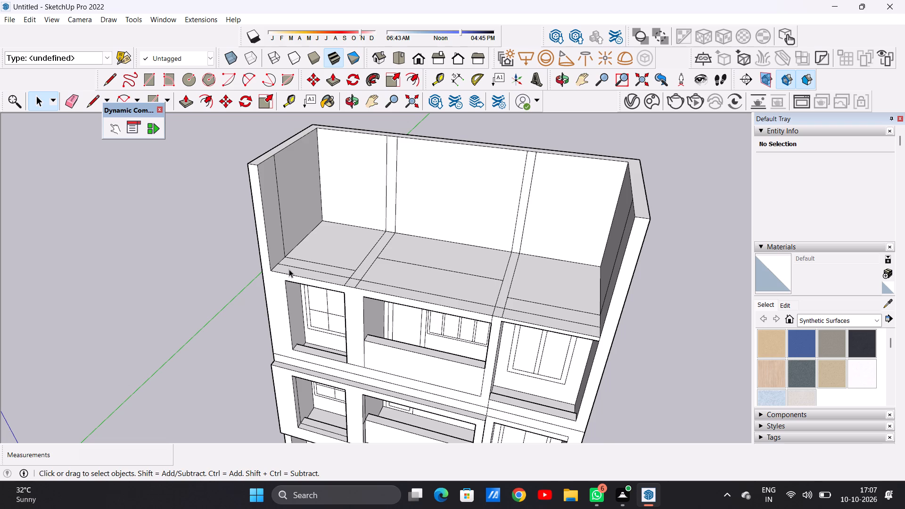
scroll(260, 249, down, 10)
scroll(314, 249, down, 11)
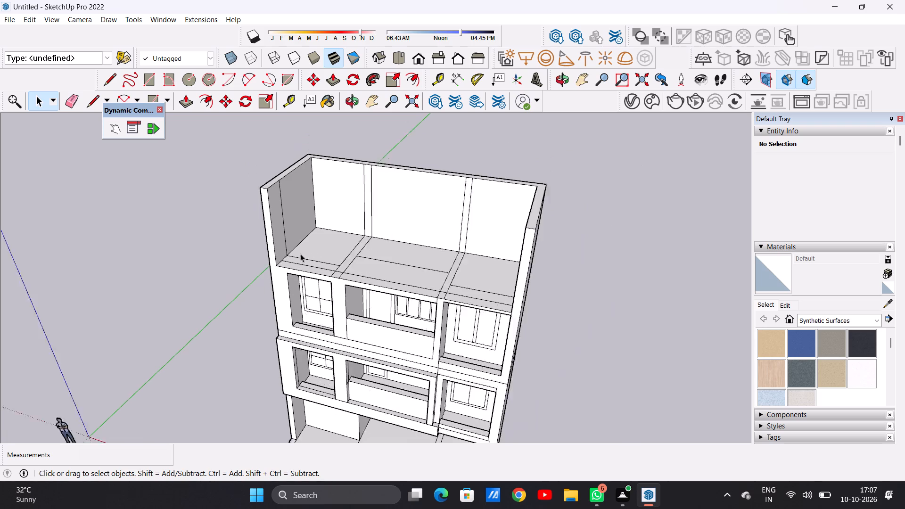
scroll(300, 254, down, 2)
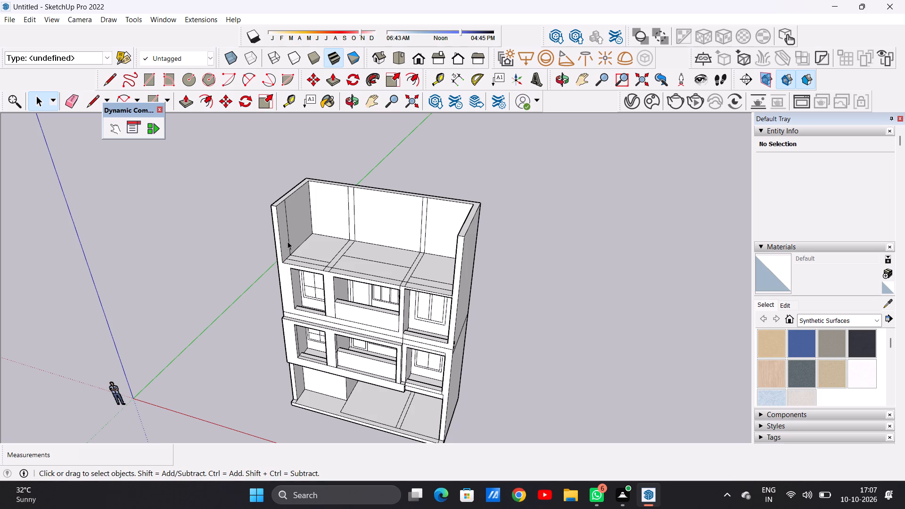
scroll(288, 242, down, 3)
scroll(299, 247, up, 7)
middle_drag(285, 254, 343, 240)
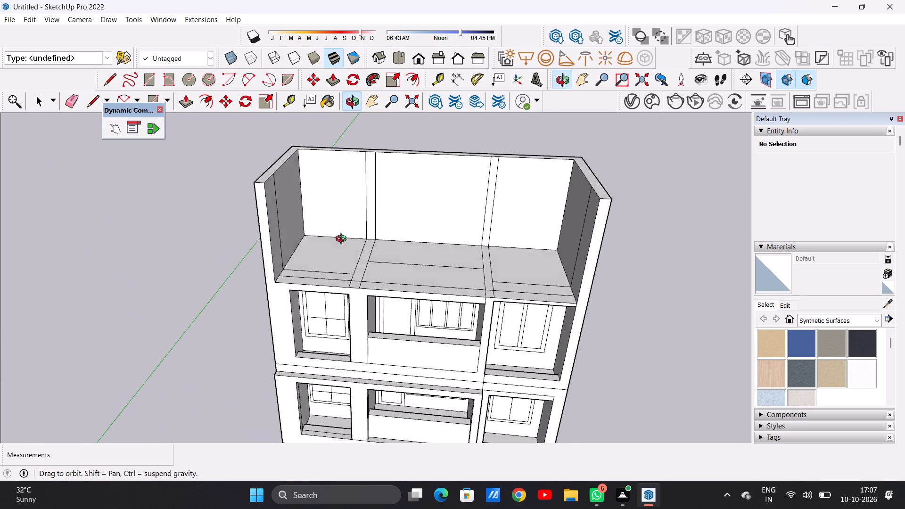
middle_drag(343, 240, 294, 275)
scroll(356, 267, up, 1)
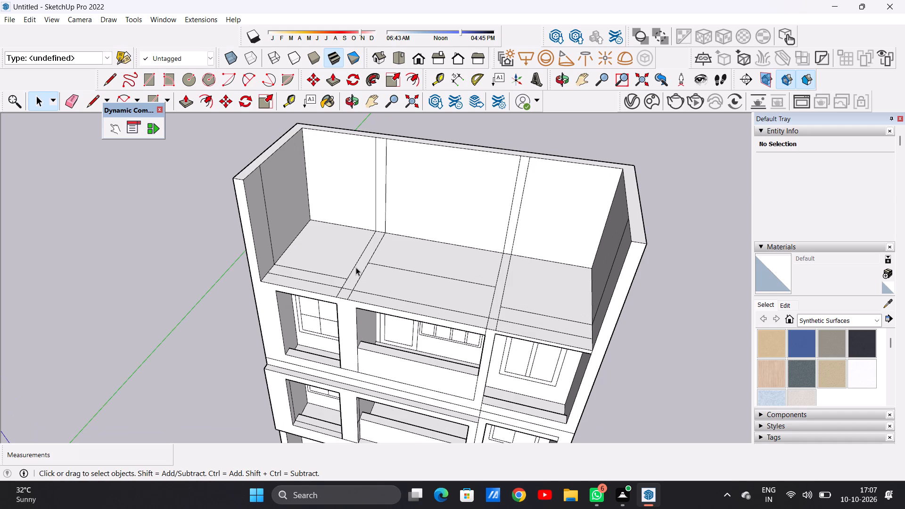
scroll(374, 254, down, 17)
scroll(350, 265, down, 12)
scroll(344, 264, up, 1)
middle_drag(346, 264, 409, 248)
scroll(411, 266, up, 8)
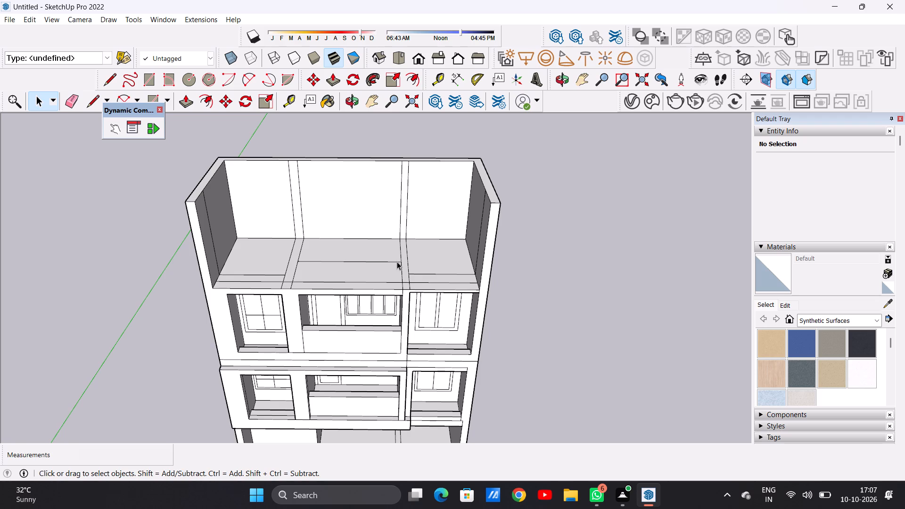
scroll(397, 262, down, 8)
scroll(376, 261, up, 7)
middle_drag(366, 263, 306, 303)
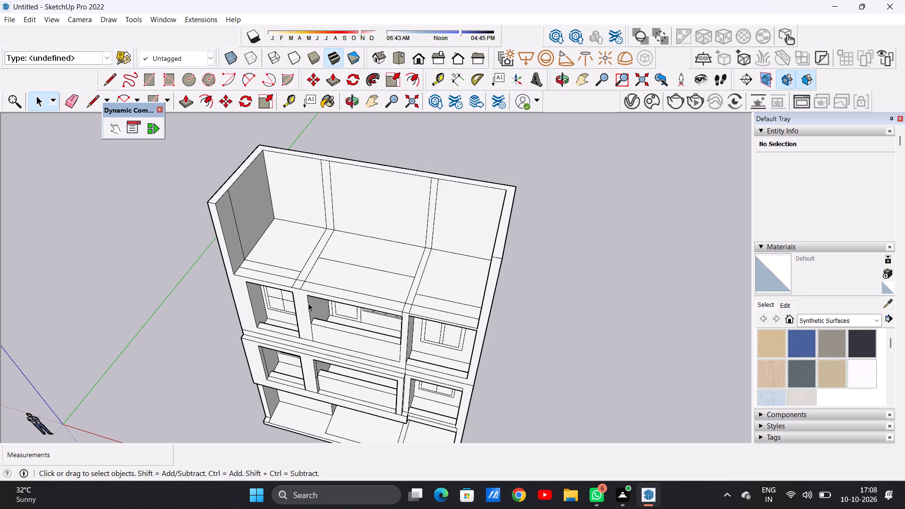
Push/pull the left partition strip on the top storey's floor up 10' to the top of the outer walls.
scroll(295, 255, up, 6)
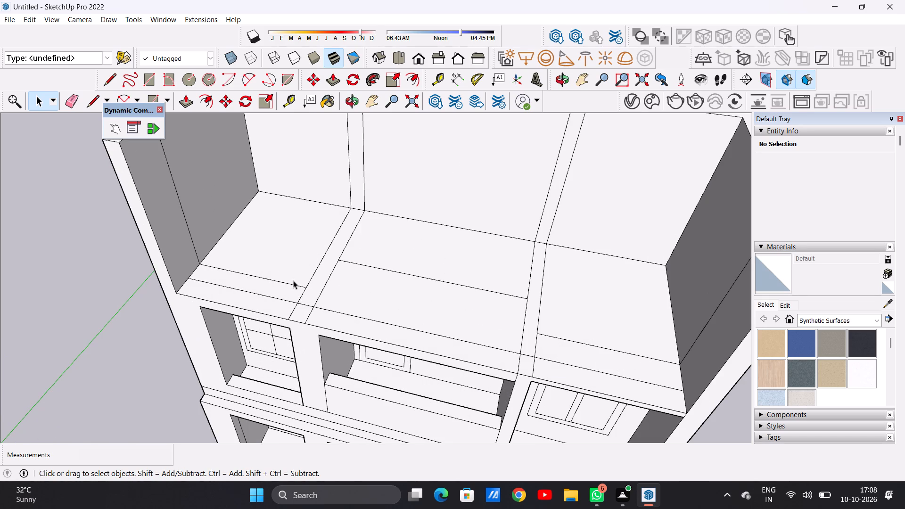
key(p)
scroll(309, 279, up, 4)
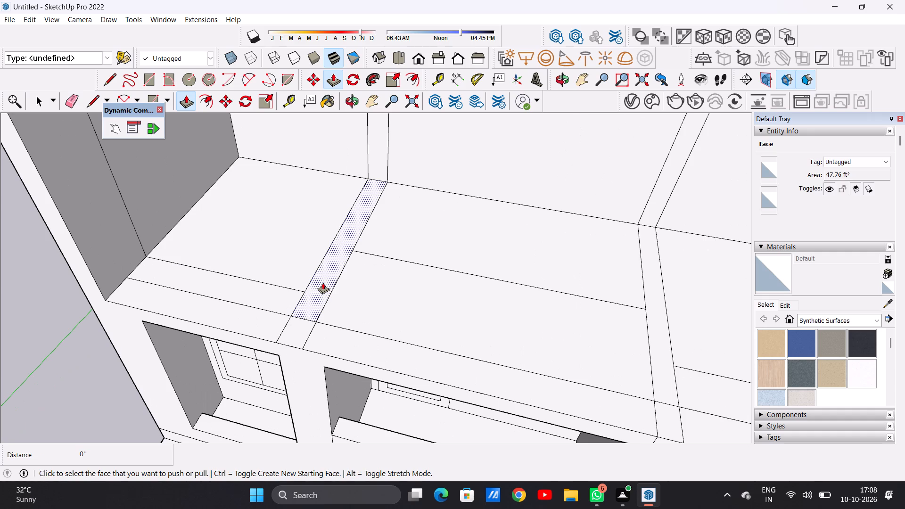
click(323, 282)
scroll(320, 271, down, 13)
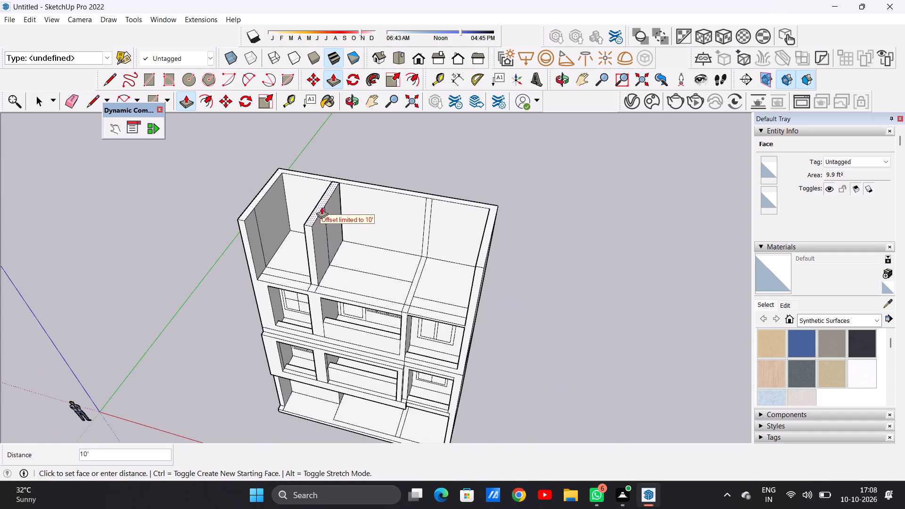
scroll(328, 195, up, 1)
scroll(328, 195, down, 1)
scroll(328, 195, up, 4)
click(344, 174)
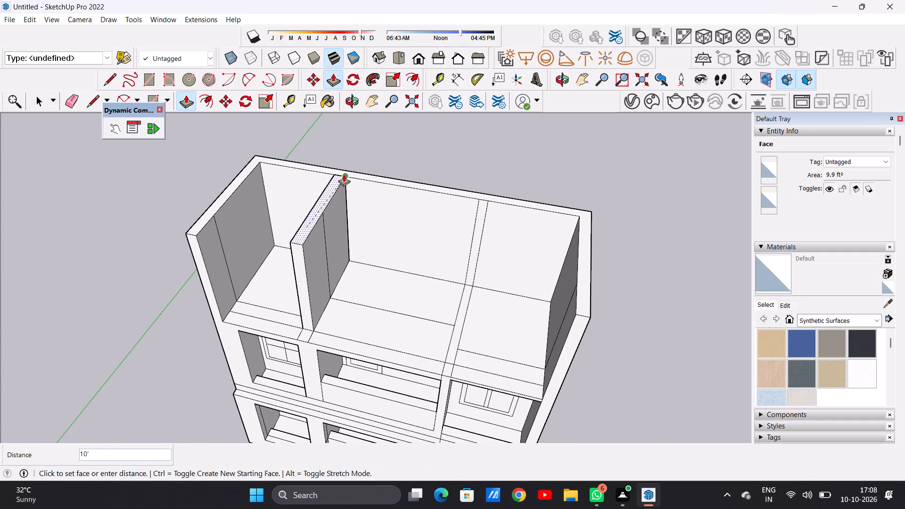
key(space)
Push/pull the right partition strip on the top storey's floor up 10' to the top of the outer walls.
middle_drag(330, 367, 329, 221)
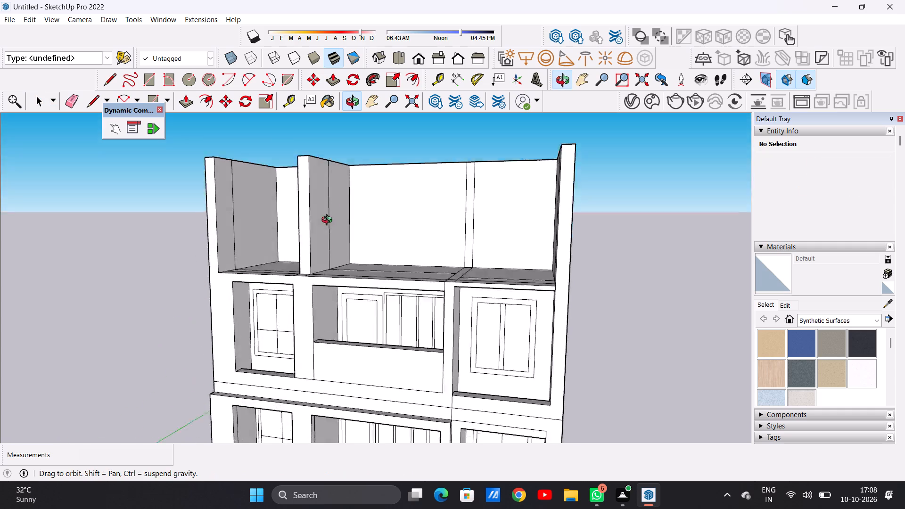
middle_drag(329, 221, 337, 183)
middle_drag(285, 313, 329, 336)
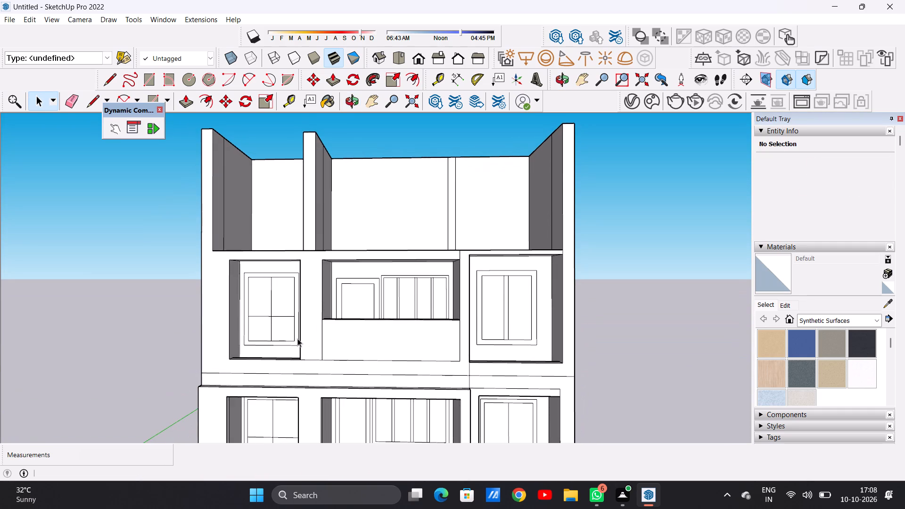
scroll(294, 336, down, 7)
middle_drag(376, 271, 373, 380)
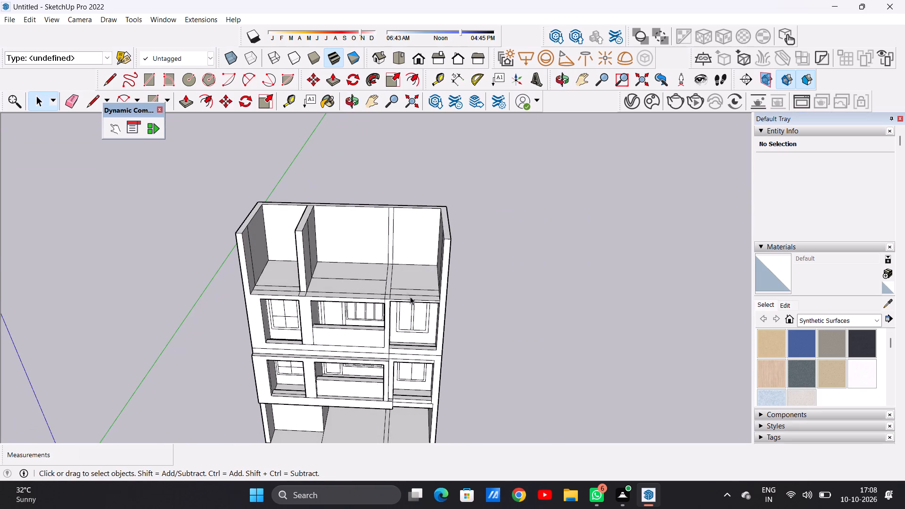
scroll(397, 280, up, 7)
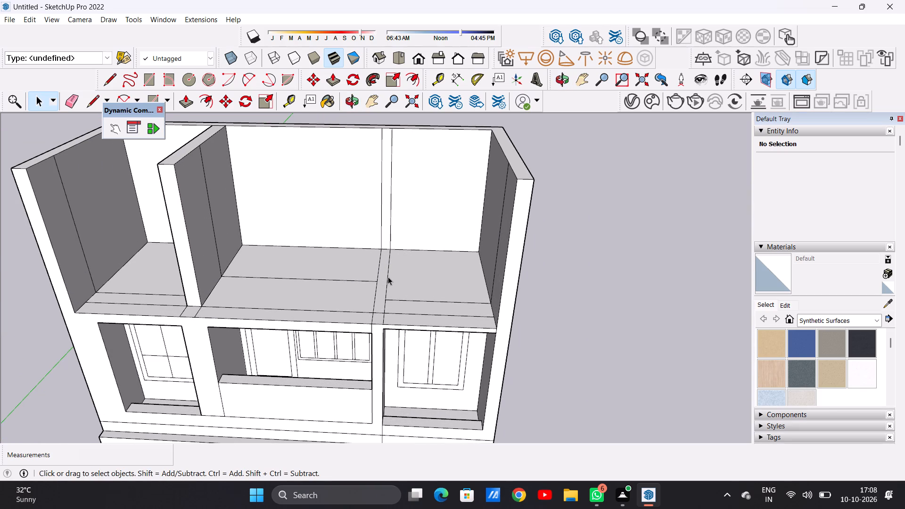
scroll(384, 282, down, 9)
middle_drag(387, 284, 338, 275)
scroll(360, 264, up, 7)
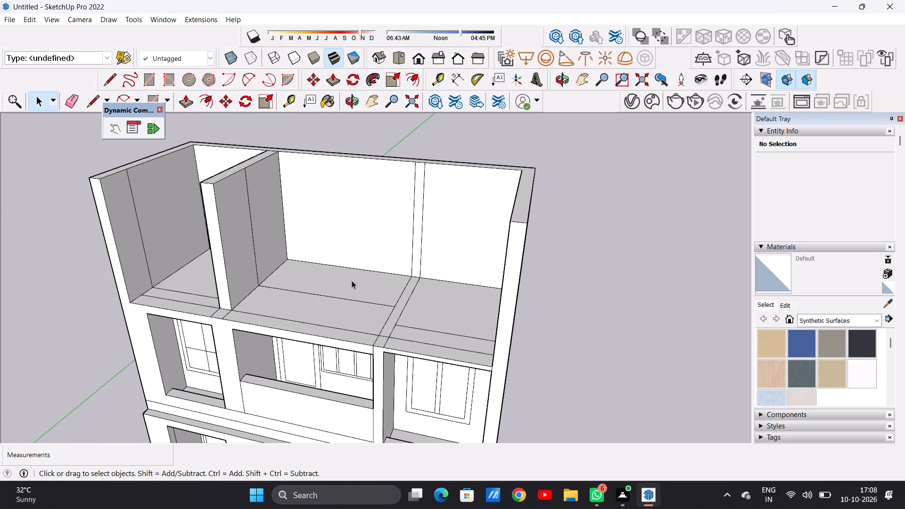
key(p)
scroll(384, 274, up, 4)
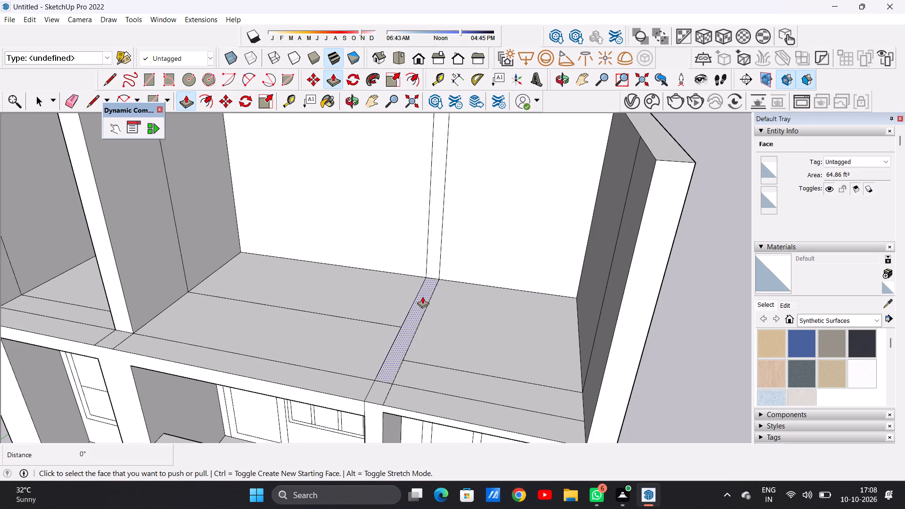
click(422, 296)
scroll(419, 273, down, 11)
scroll(424, 220, up, 3)
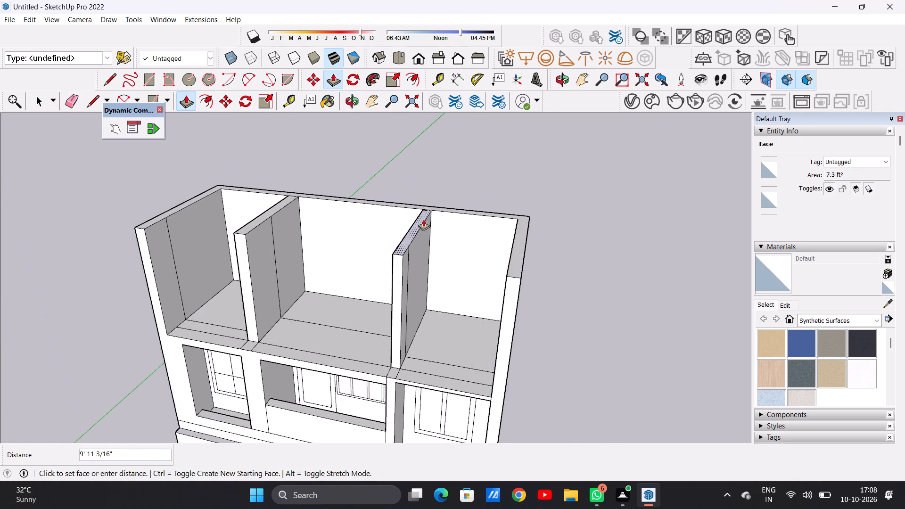
scroll(423, 219, up, 6)
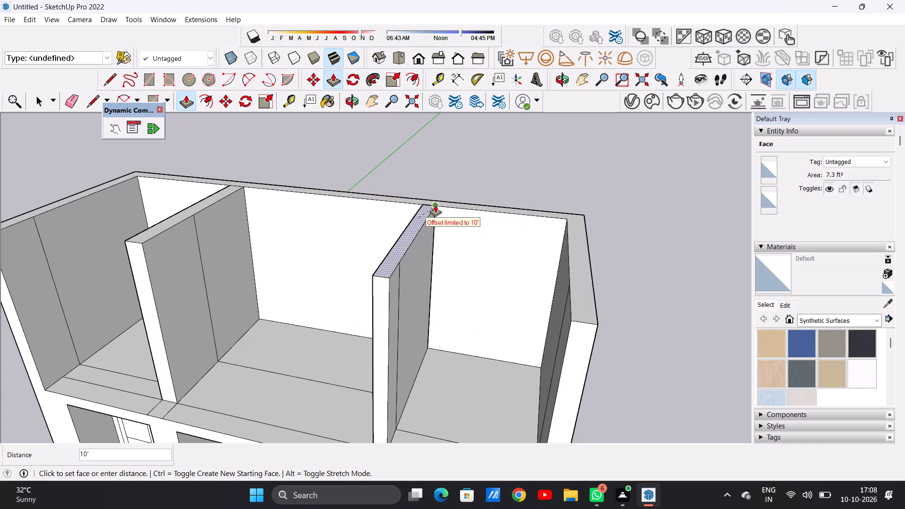
click(435, 205)
key(space)
Push/pull the back wall face of the top storey's left bay forward 8' 4 5/8" to the vertical line on the side wall.
scroll(427, 262, down, 7)
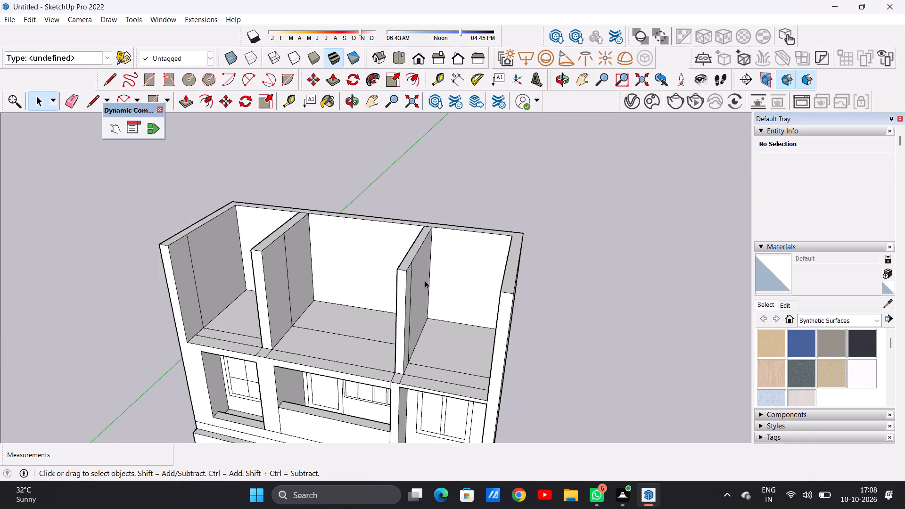
middle_drag(422, 290, 428, 254)
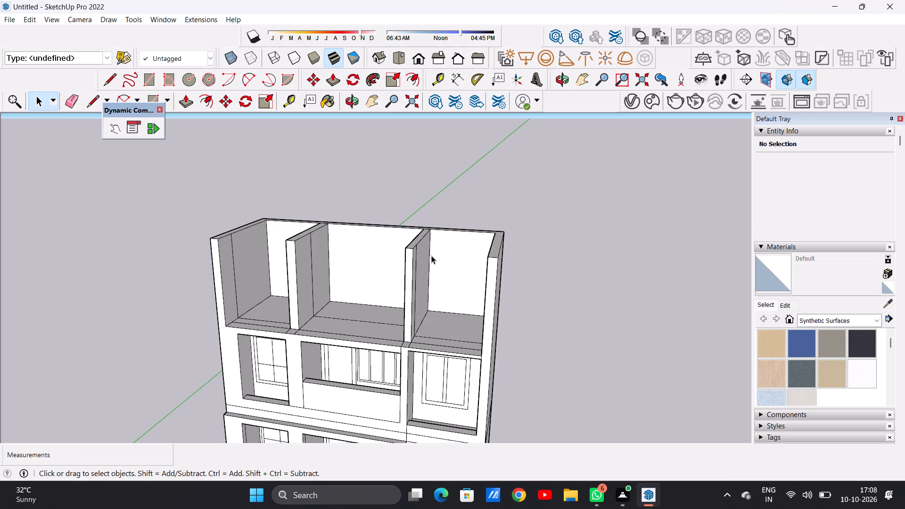
scroll(427, 255, down, 5)
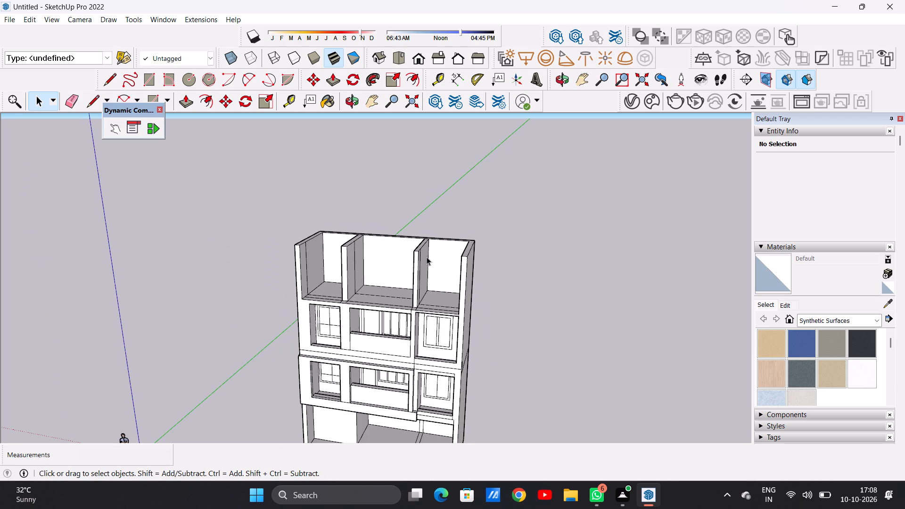
middle_drag(382, 292, 383, 355)
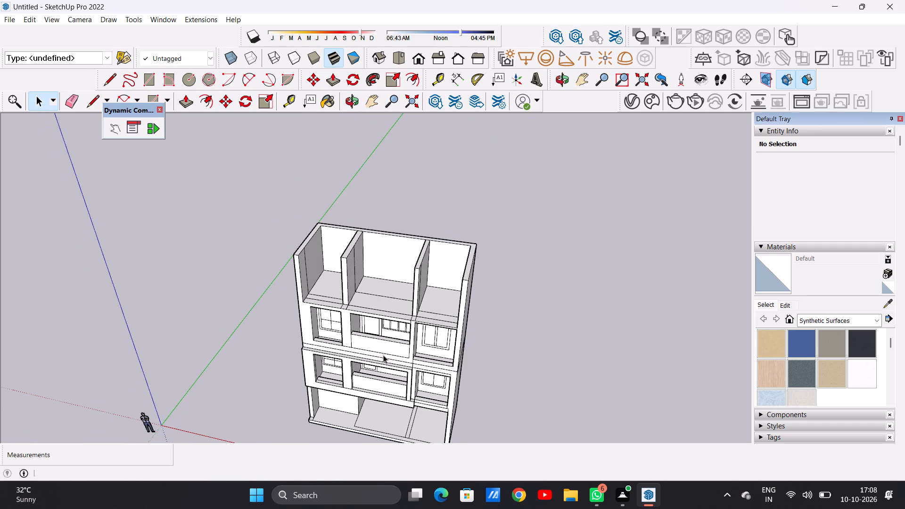
scroll(326, 294, up, 11)
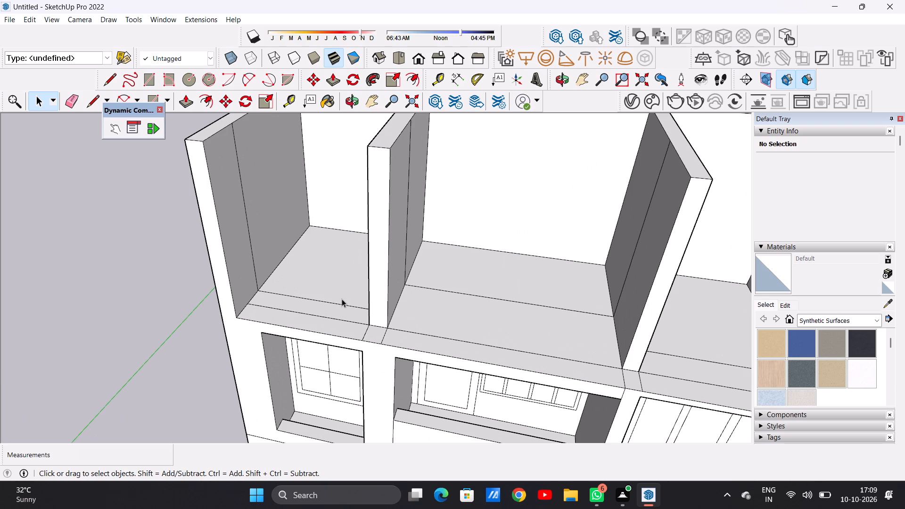
scroll(341, 298, down, 13)
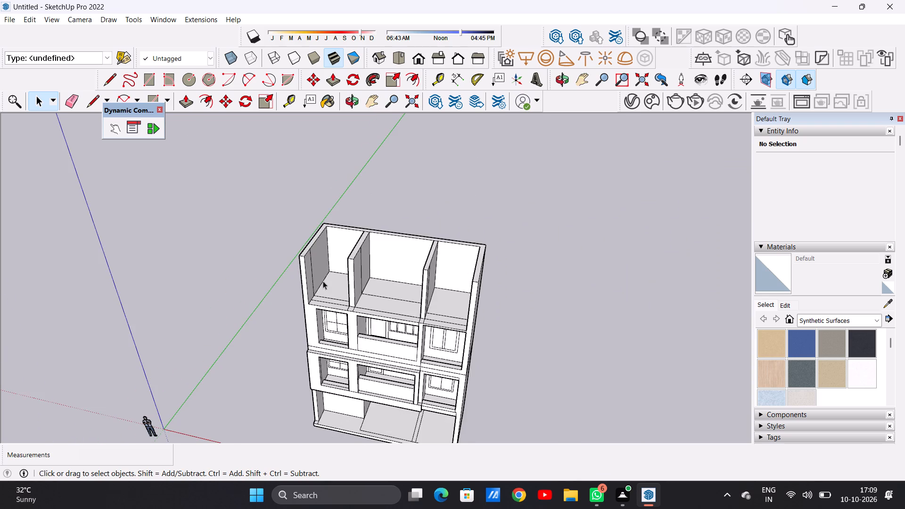
middle_drag(328, 270, 348, 236)
scroll(350, 239, up, 7)
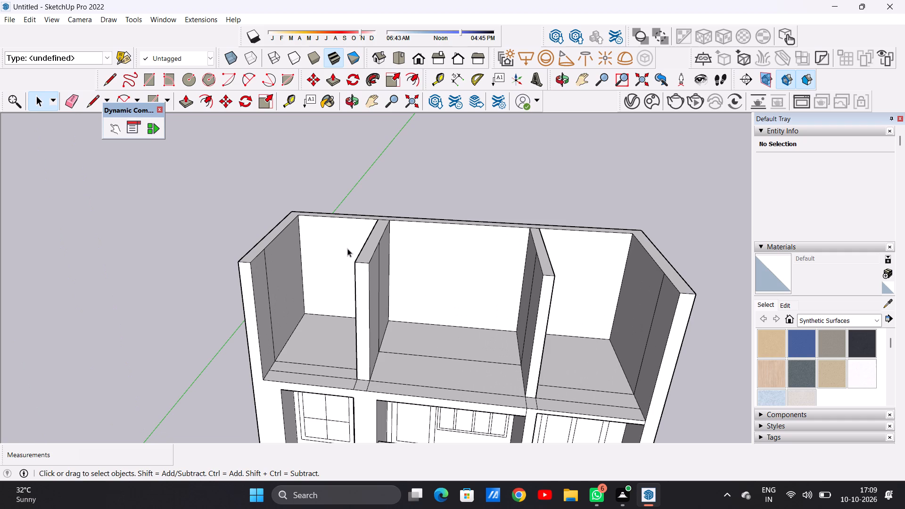
scroll(326, 258, up, 2)
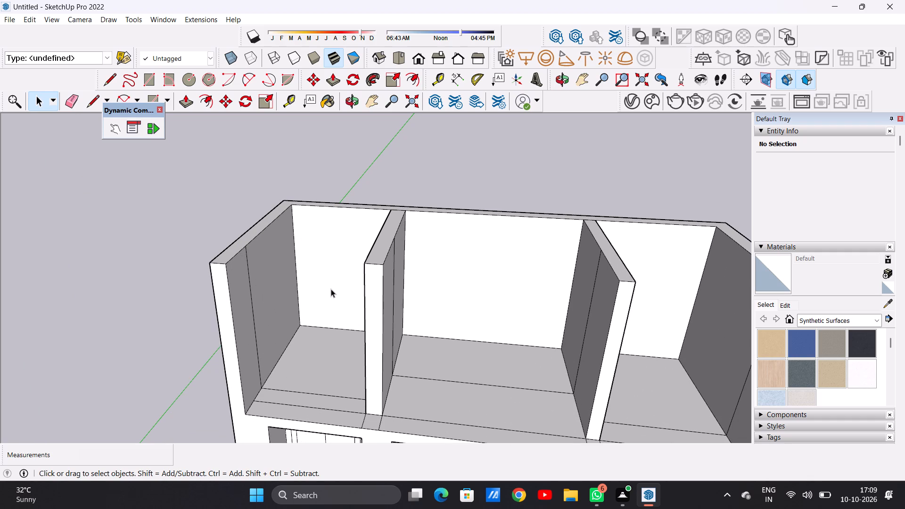
key(p)
click(334, 254)
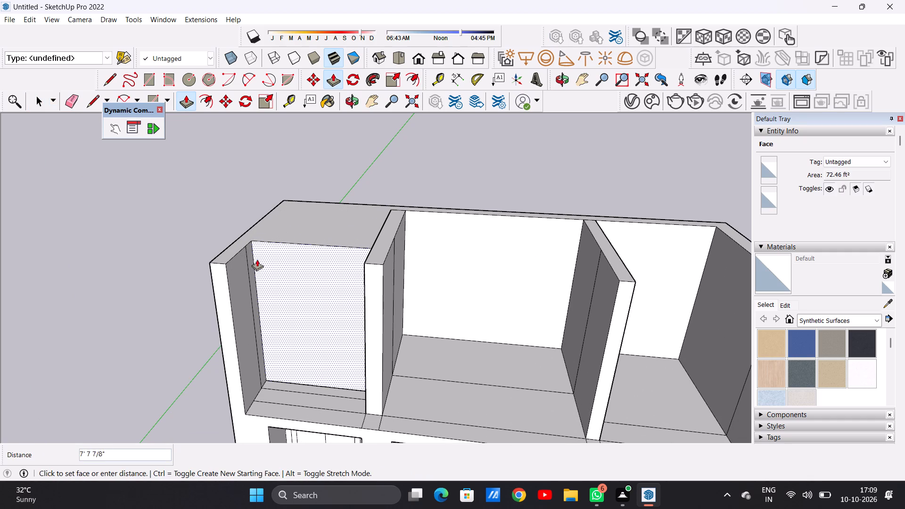
click(247, 248)
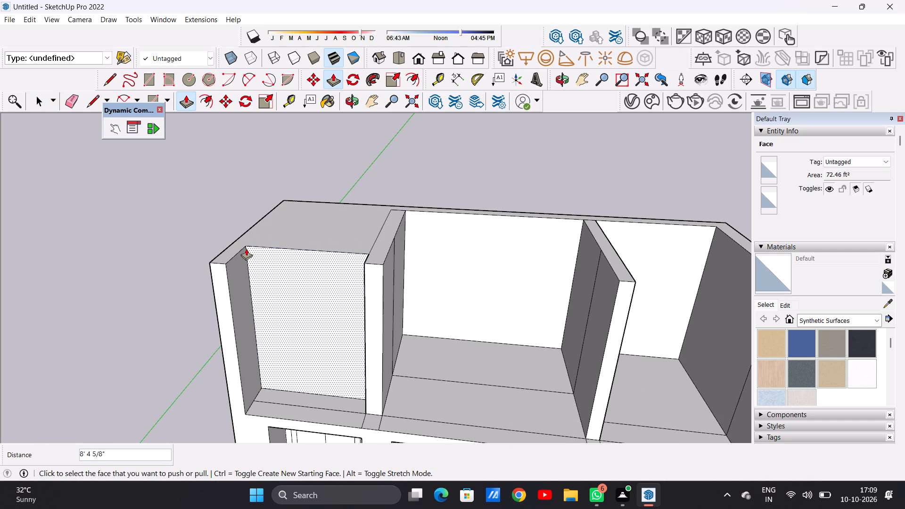
key(space)
Push/pull the left outer wall's inner face in the top storey's left bay inward about 1' 4 3/4" to the recess edge below.
scroll(289, 288, down, 5)
middle_drag(299, 318, 329, 239)
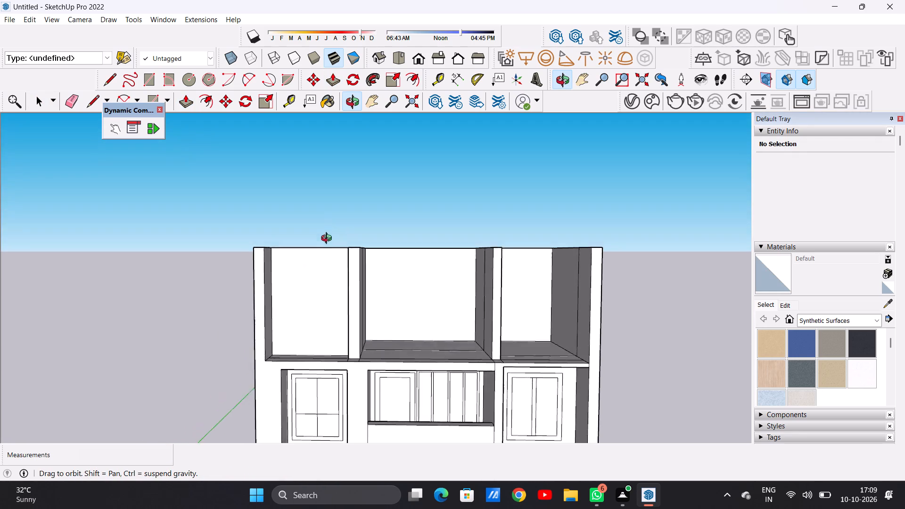
middle_drag(329, 239, 307, 279)
scroll(310, 311, up, 1)
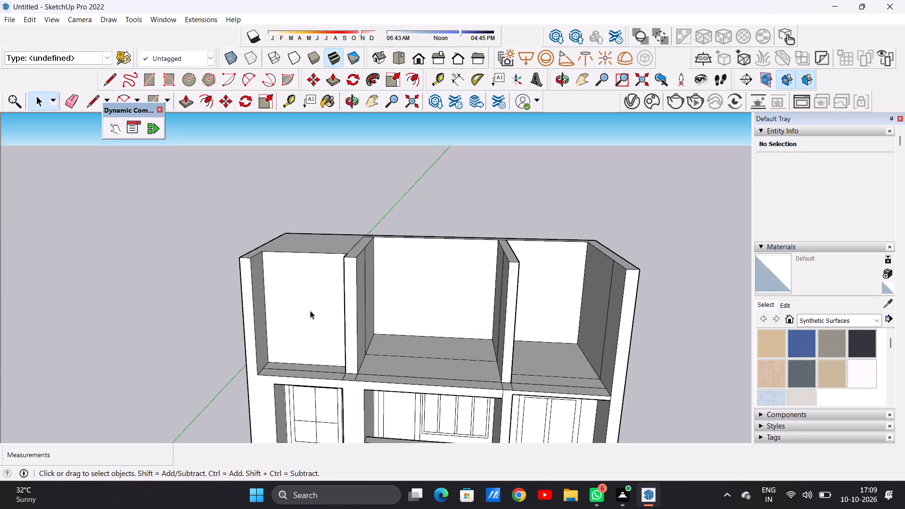
key(p)
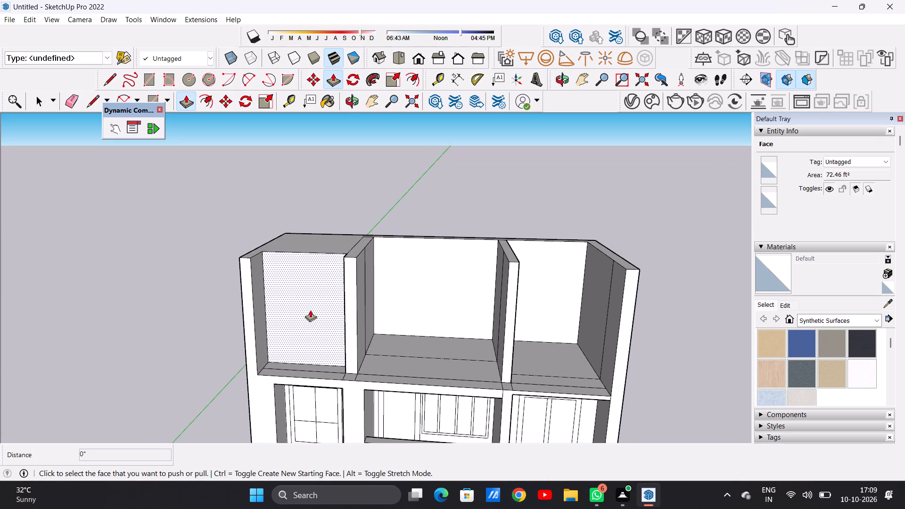
scroll(309, 327, up, 4)
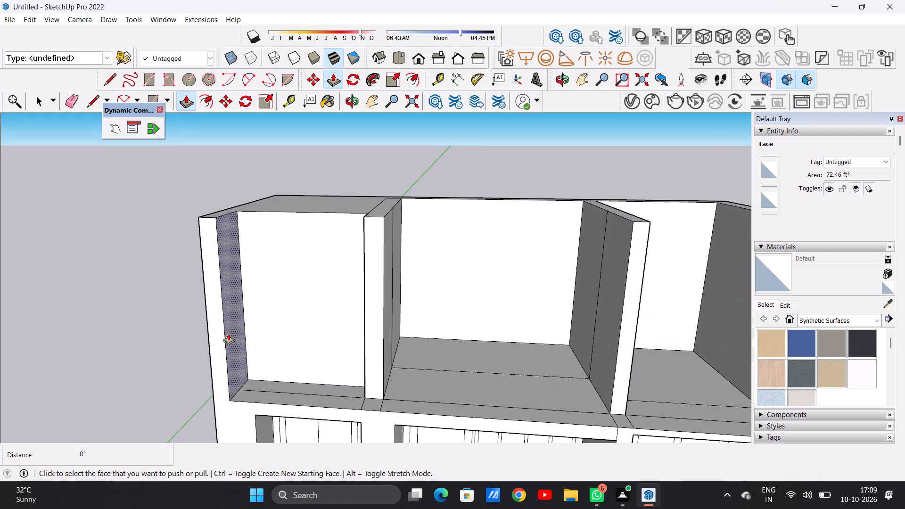
click(230, 329)
scroll(256, 316, down, 5)
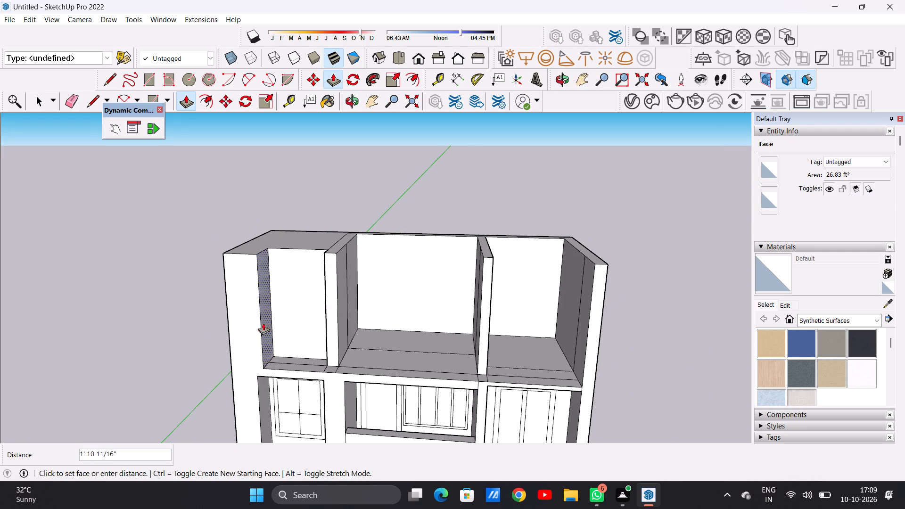
click(257, 379)
Push/pull the front part of the left partition's middle-bay face outward about 9 1/4" to line up with the pier below.
scroll(265, 345, down, 3)
scroll(342, 341, up, 2)
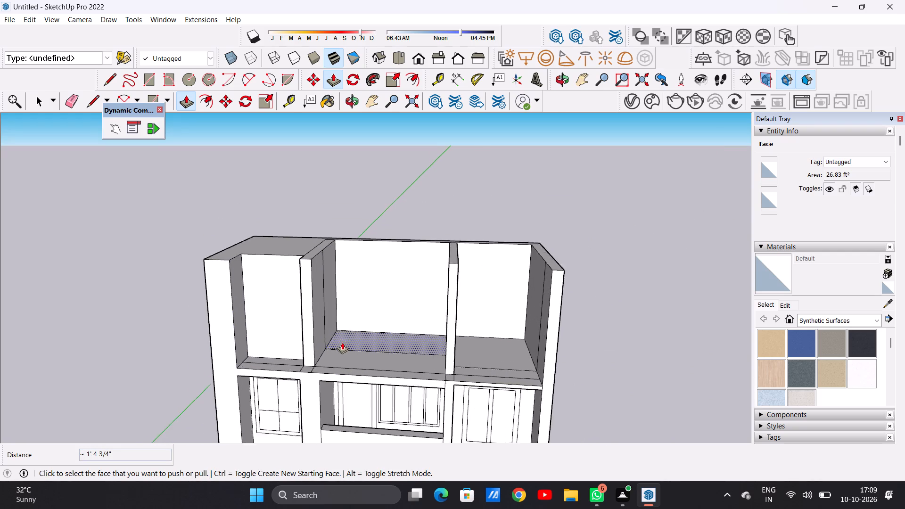
scroll(342, 342, up, 2)
click(306, 332)
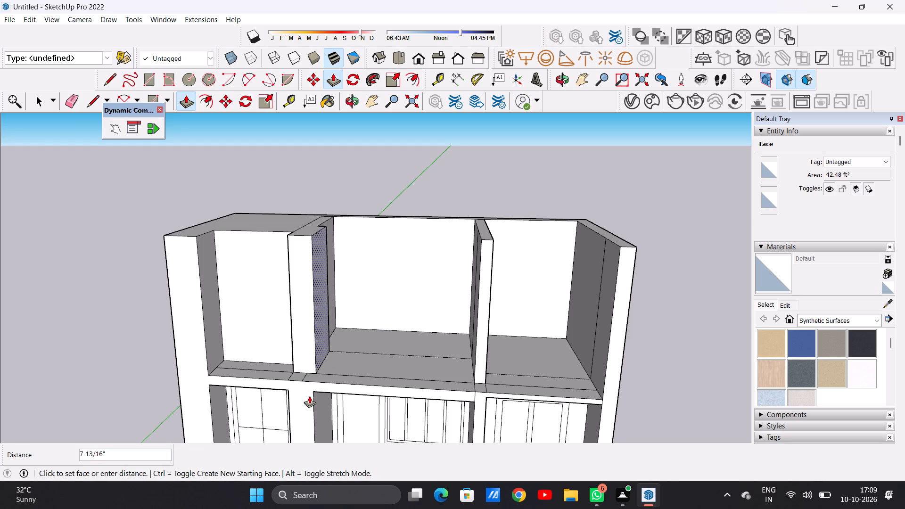
click(311, 390)
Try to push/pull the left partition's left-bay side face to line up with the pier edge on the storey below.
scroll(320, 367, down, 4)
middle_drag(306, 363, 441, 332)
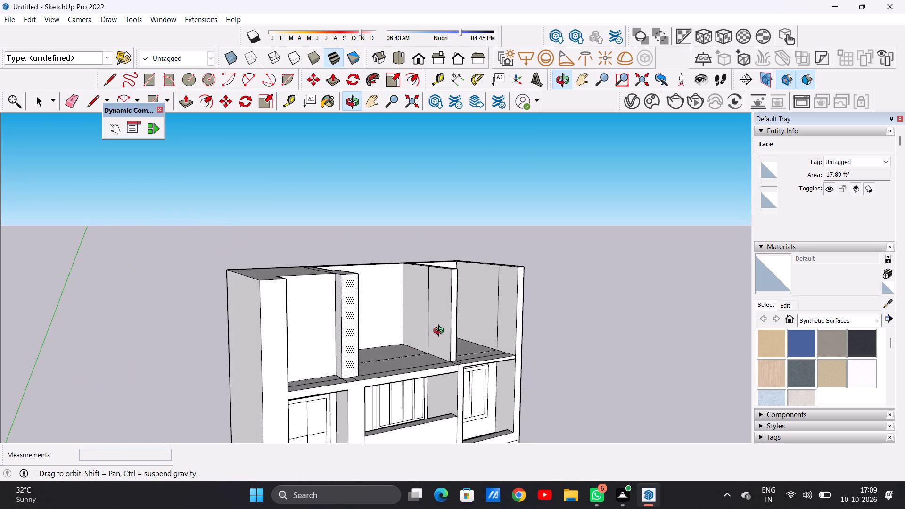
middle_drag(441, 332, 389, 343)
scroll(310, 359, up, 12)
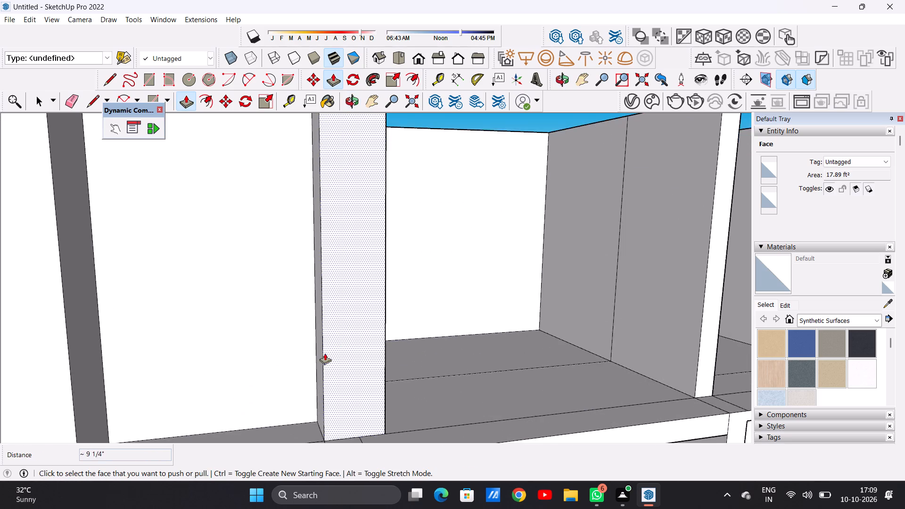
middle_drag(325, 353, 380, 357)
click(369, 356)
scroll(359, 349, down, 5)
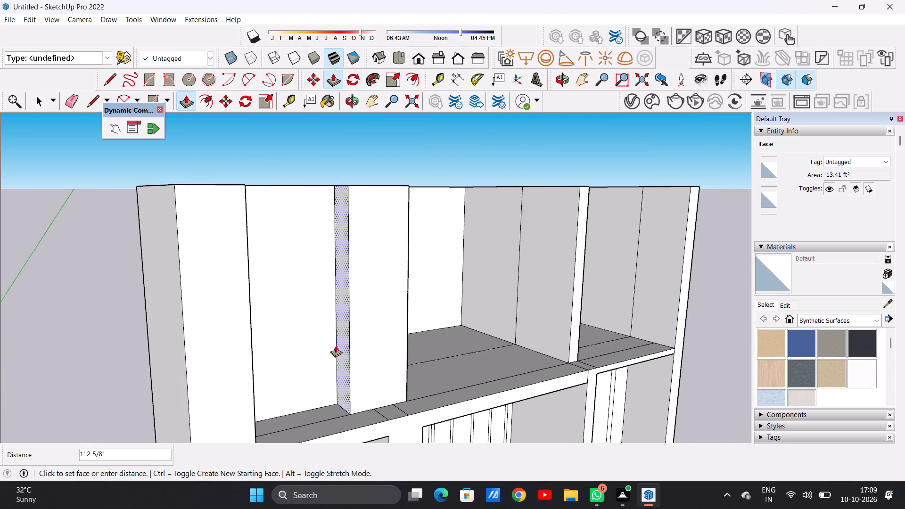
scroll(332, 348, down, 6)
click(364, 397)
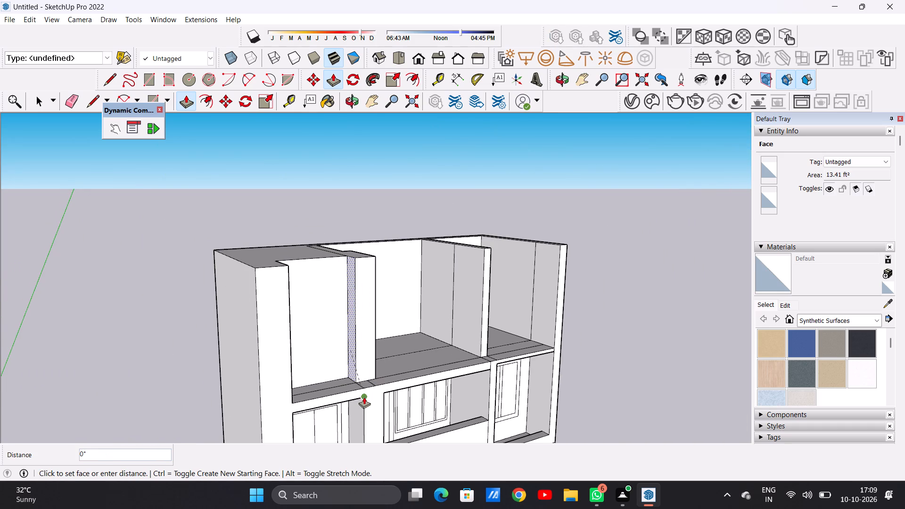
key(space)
Draw a window rectangle about 6' 2" high by 5' 3" wide on the back wall of the top storey's left bay.
scroll(347, 372, down, 5)
middle_drag(378, 381, 300, 359)
scroll(313, 361, up, 1)
middle_drag(343, 350, 303, 426)
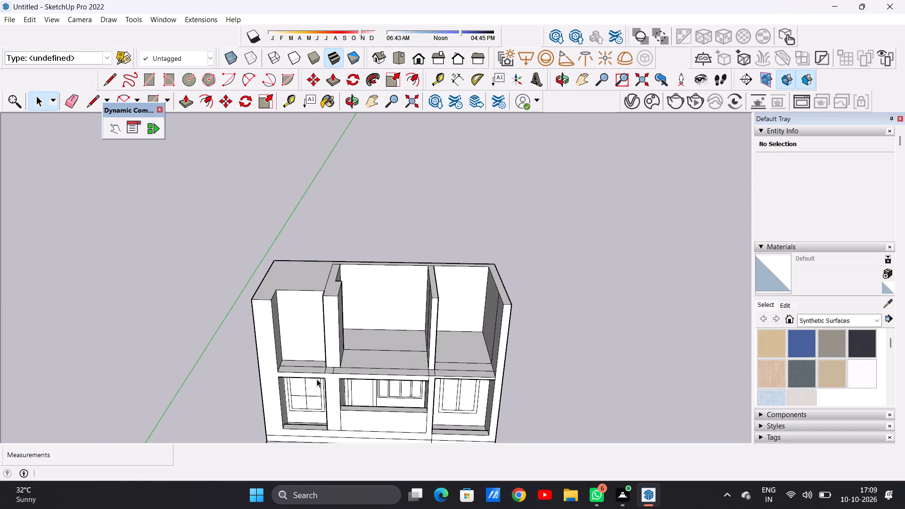
scroll(326, 367, up, 7)
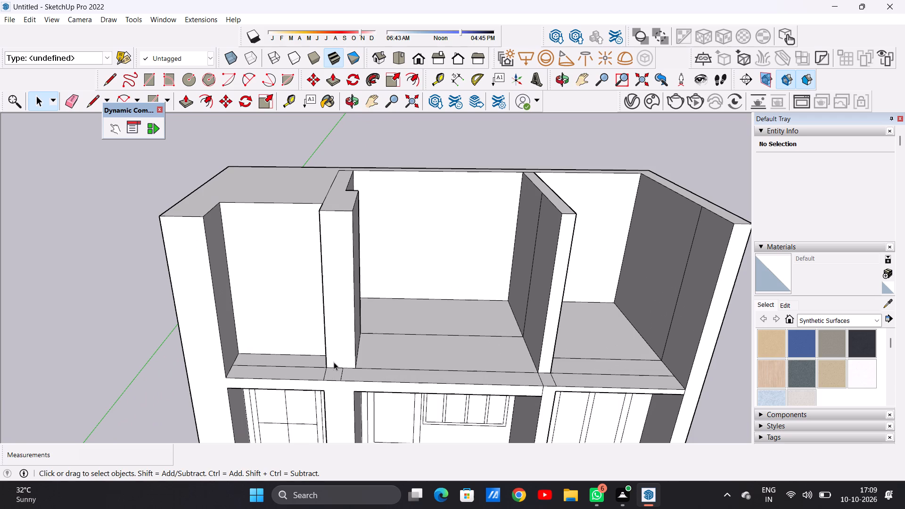
scroll(334, 362, down, 2)
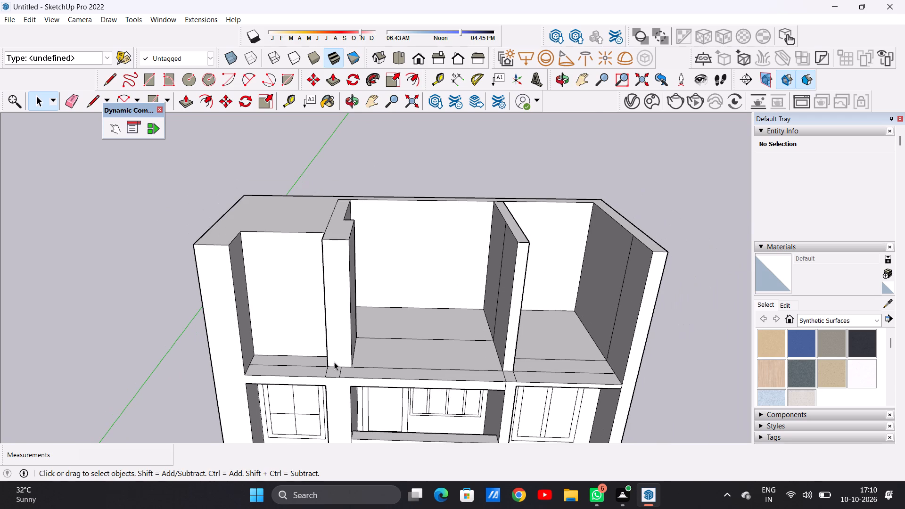
middle_drag(302, 332, 323, 251)
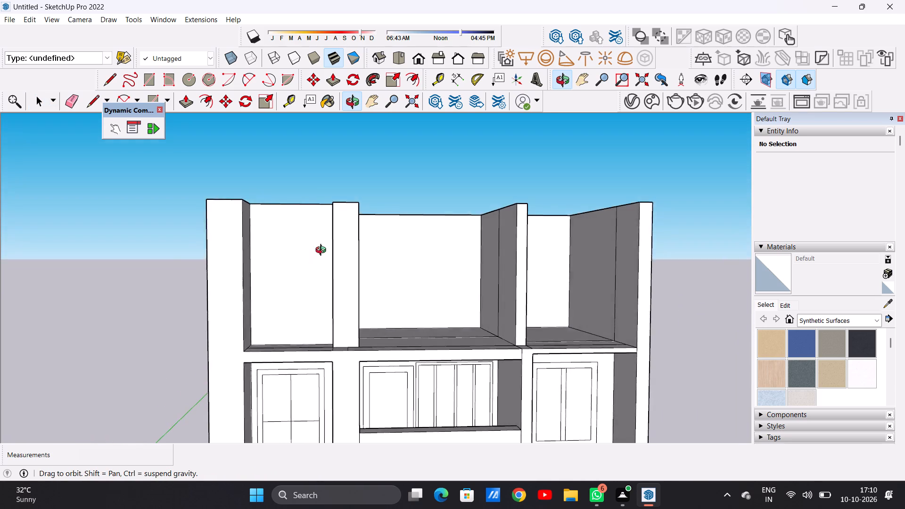
middle_drag(323, 251, 324, 256)
scroll(309, 267, up, 3)
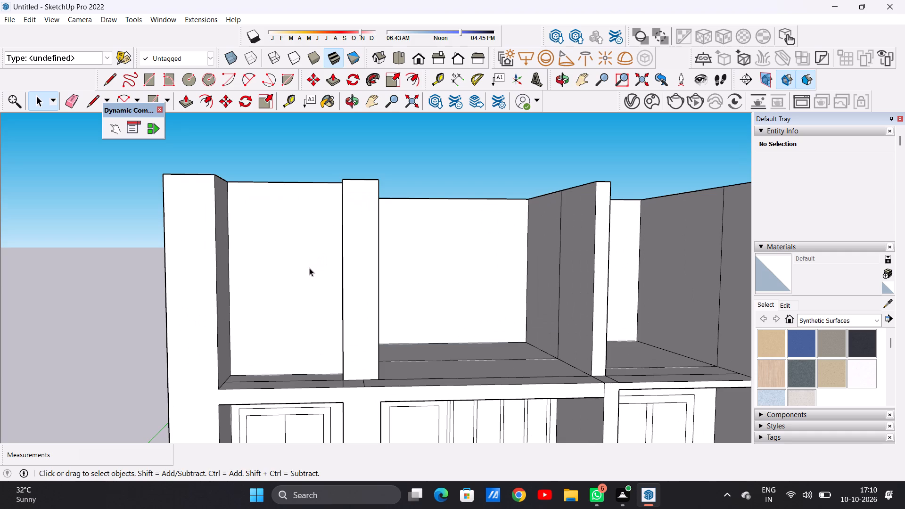
key(r)
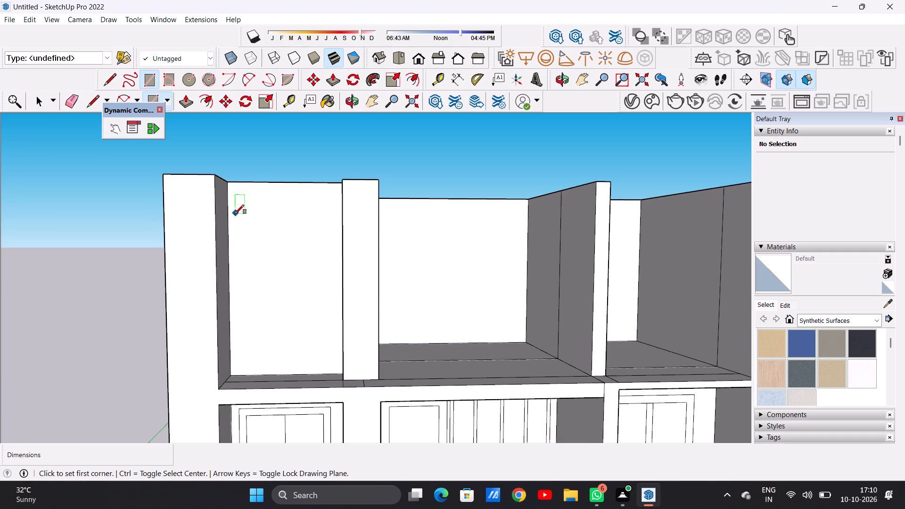
click(232, 215)
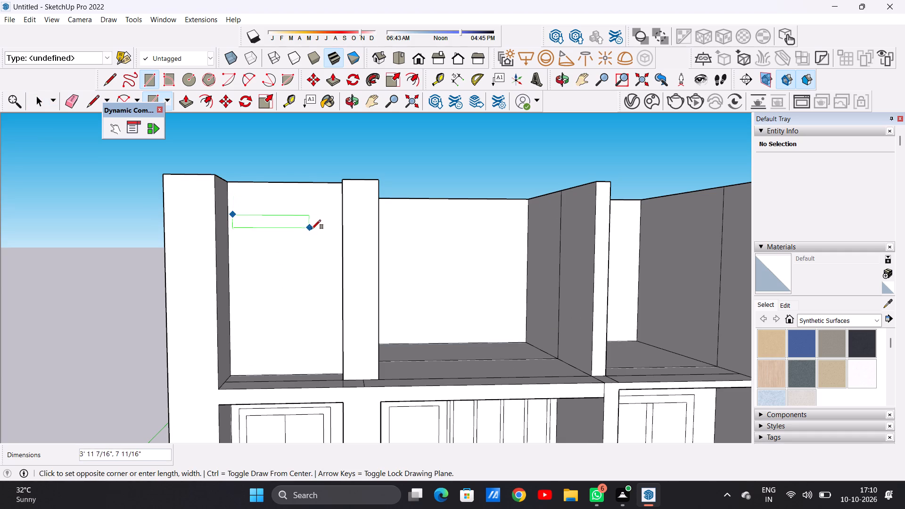
click(339, 331)
key(space)
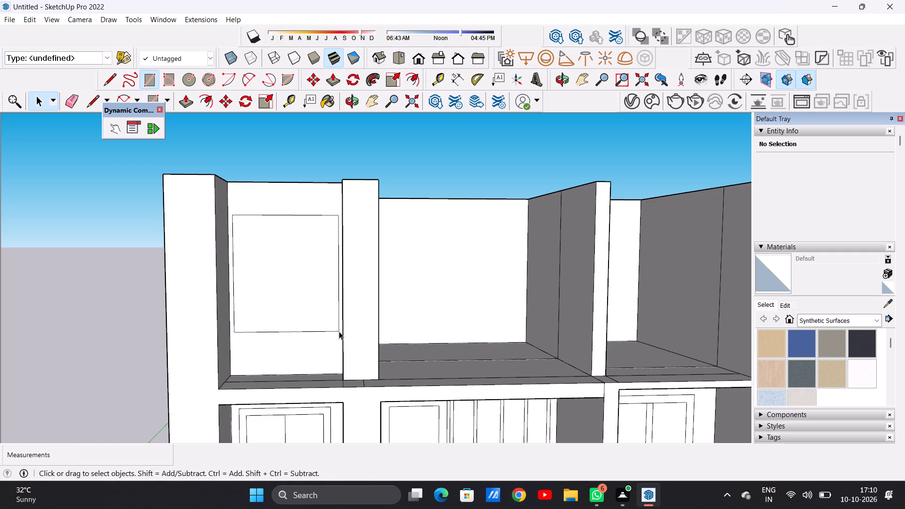
Offset the window rectangle inward about 4" to outline the frame.
text(O)
key(f)
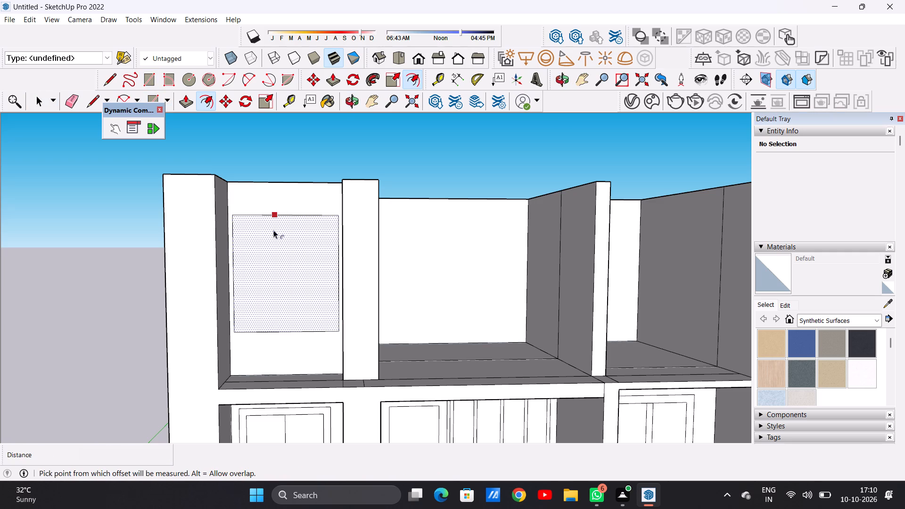
click(271, 225)
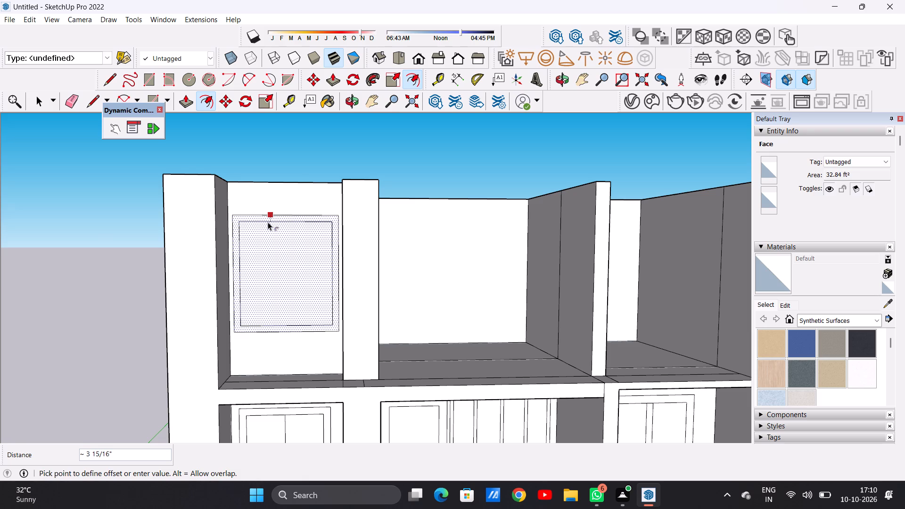
click(268, 222)
key(space)
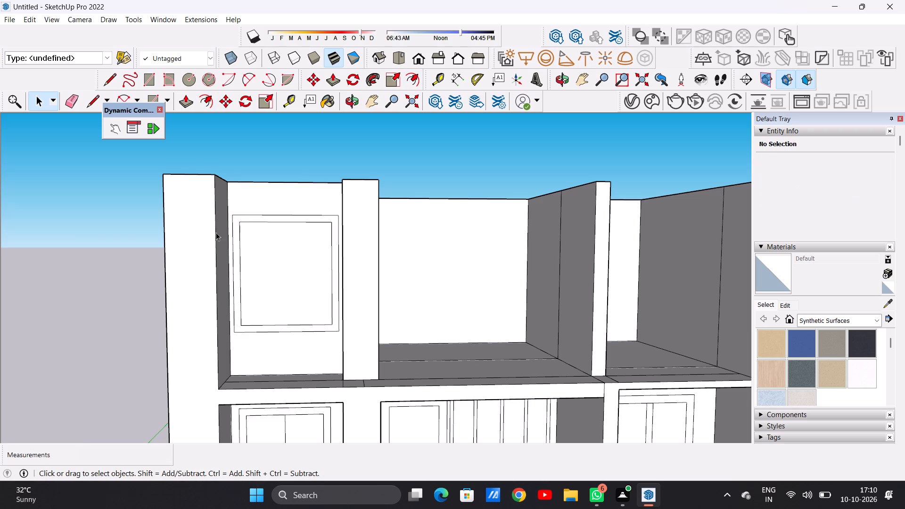
Draw a vertical line about 5' 4" long between the midpoints of the inner window rectangle's top and bottom edges.
scroll(178, 251, down, 10)
scroll(230, 263, up, 10)
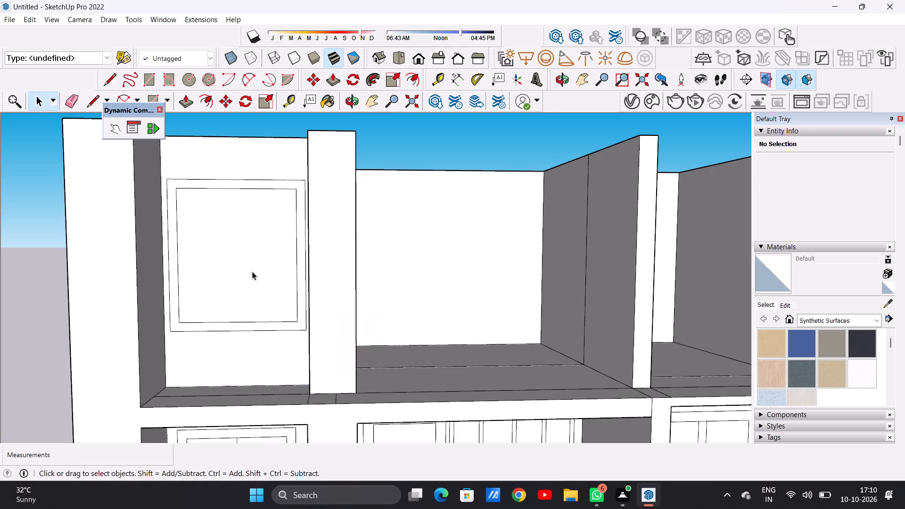
key(l)
scroll(263, 281, down, 3)
scroll(265, 302, up, 7)
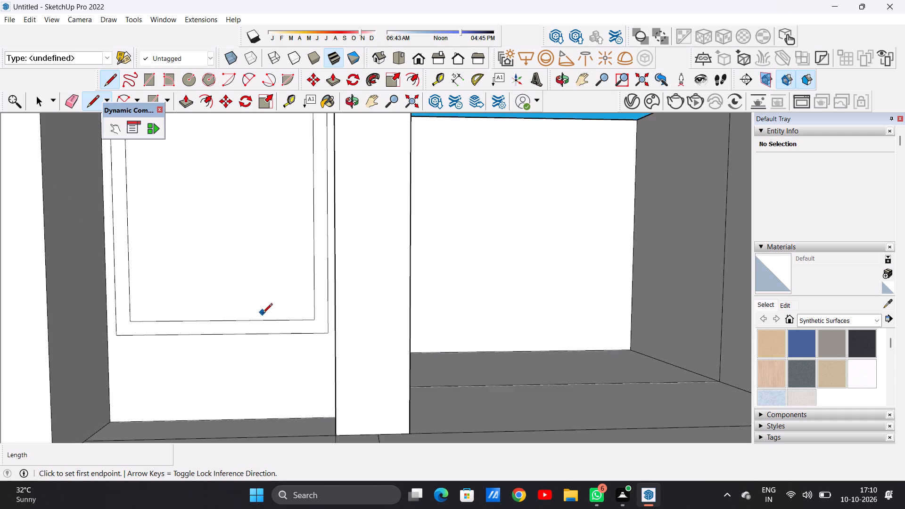
scroll(251, 339, down, 8)
scroll(242, 230, up, 13)
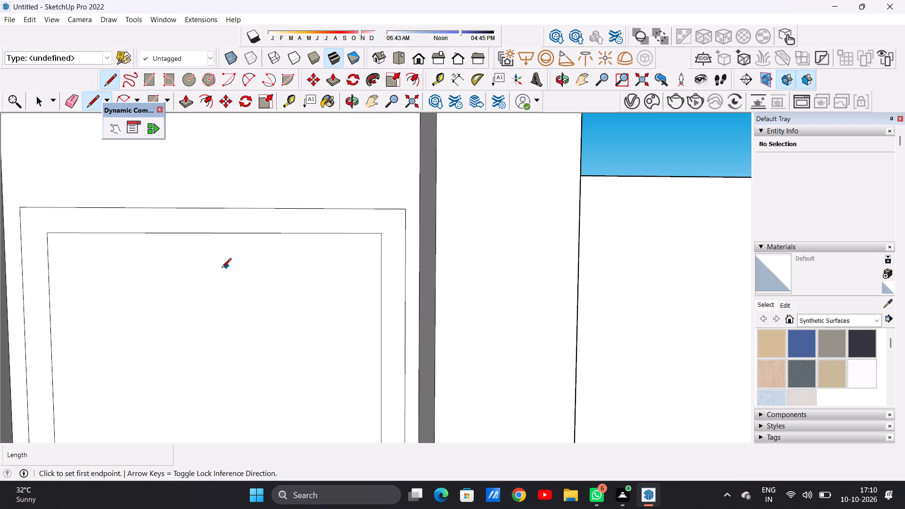
scroll(220, 273, down, 14)
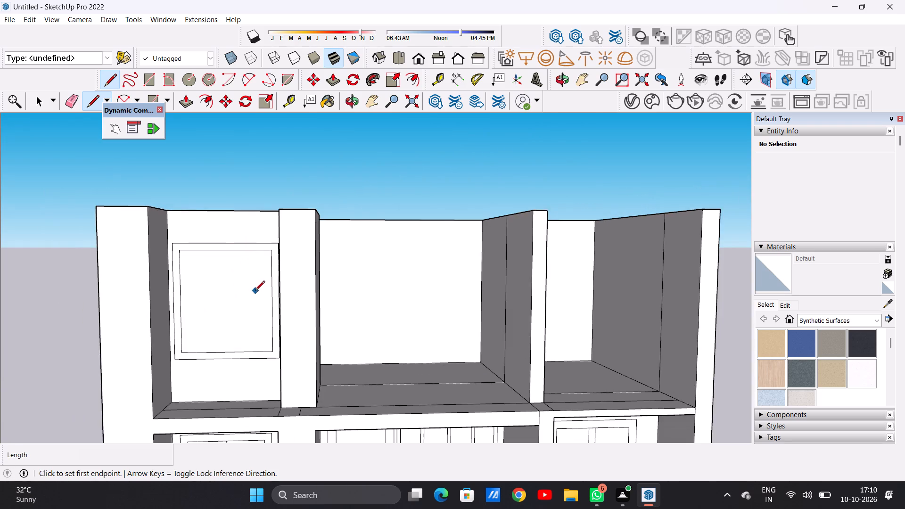
scroll(255, 291, down, 3)
scroll(236, 245, up, 12)
scroll(227, 281, down, 1)
scroll(227, 281, up, 1)
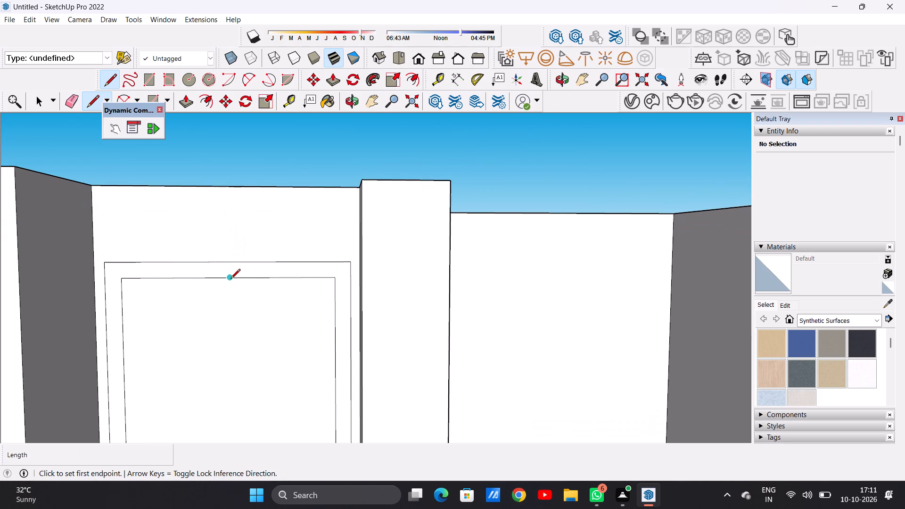
click(230, 279)
scroll(227, 288, down, 9)
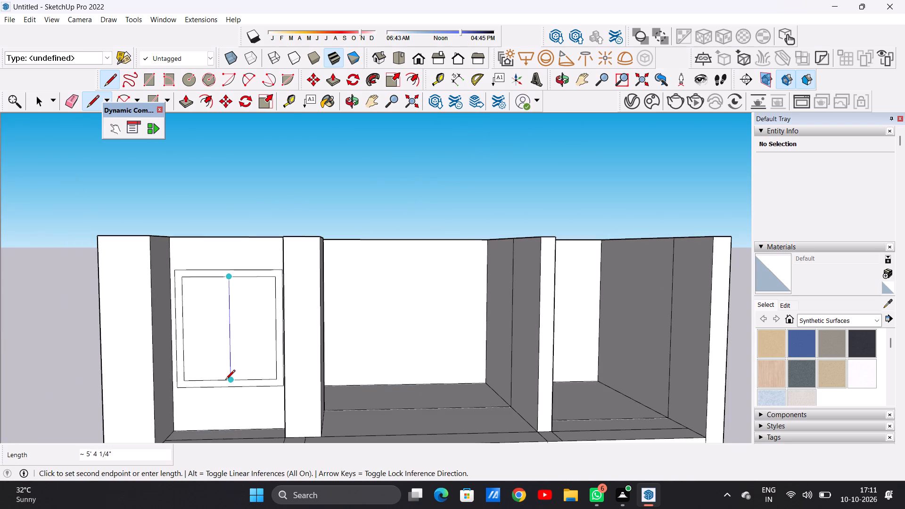
click(230, 380)
key(space)
Examine the top storey's window, partitions and open bays from several angles and compare them with the storeys below.
scroll(244, 336, down, 7)
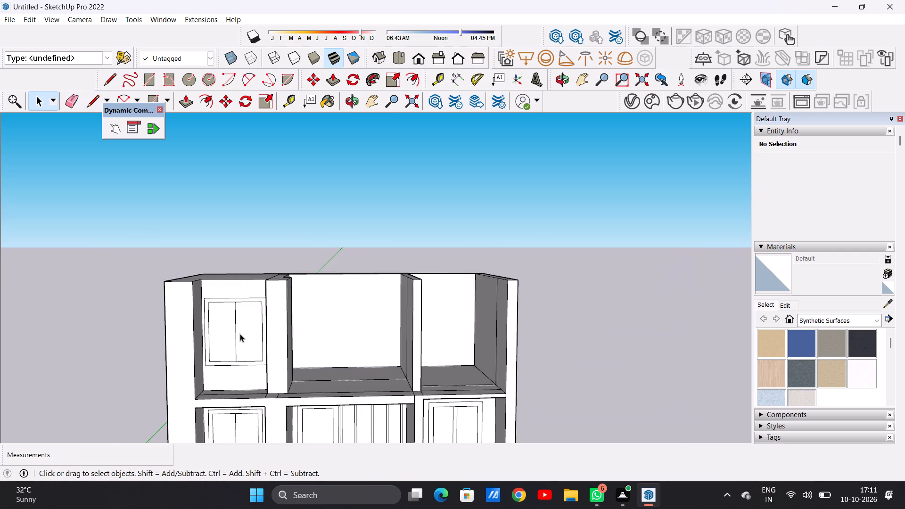
scroll(240, 334, down, 12)
scroll(250, 387, up, 12)
middle_drag(239, 361, 228, 358)
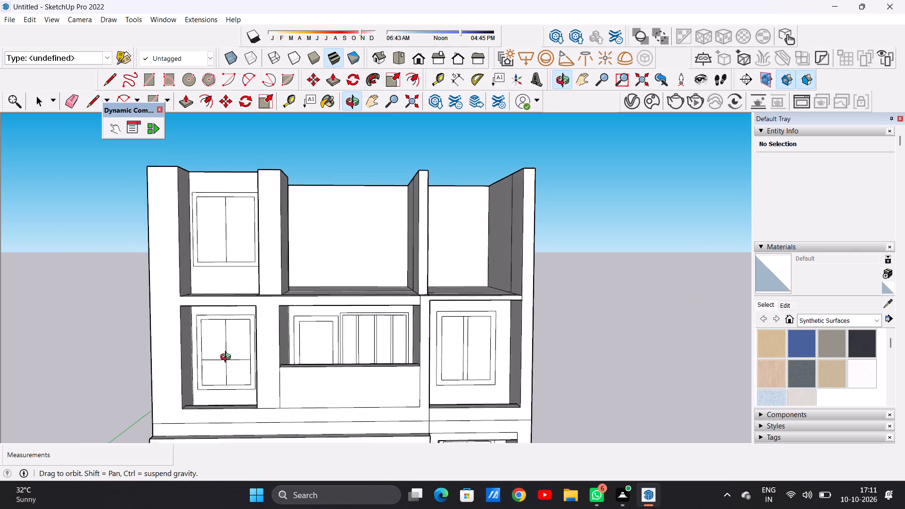
middle_drag(228, 358, 215, 385)
scroll(214, 384, up, 1)
scroll(246, 380, down, 6)
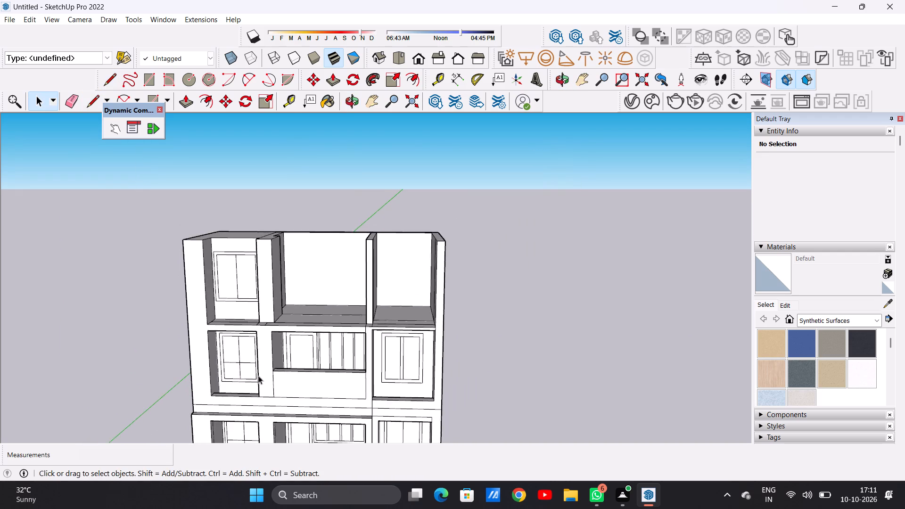
scroll(258, 376, down, 2)
middle_drag(265, 301, 259, 316)
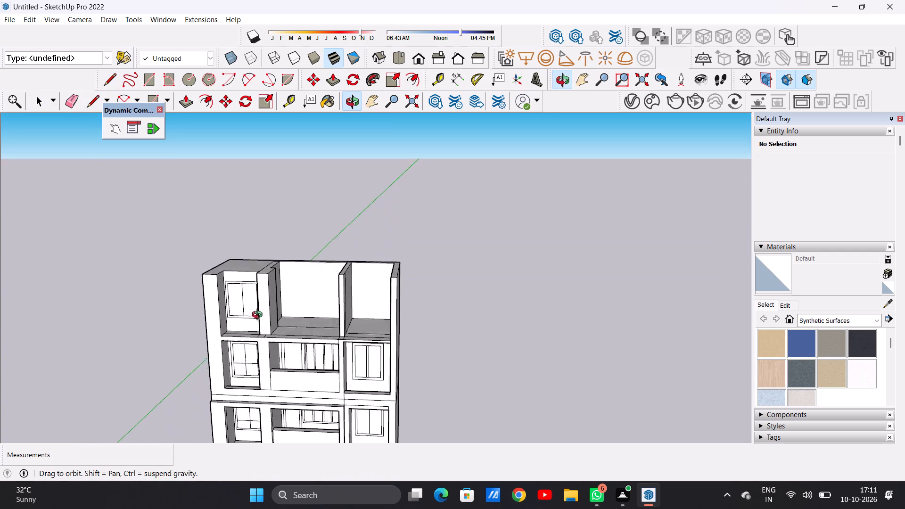
middle_drag(259, 316, 265, 345)
scroll(286, 285, up, 7)
middle_drag(288, 287, 118, 326)
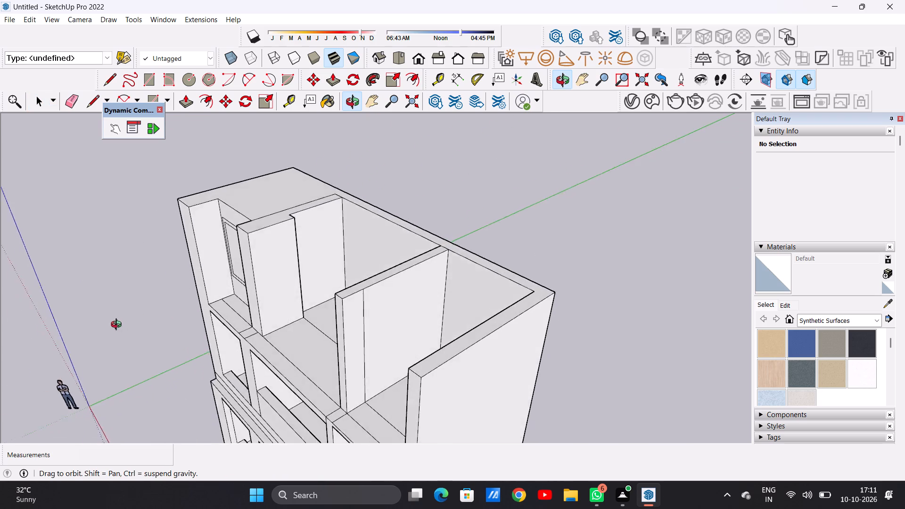
middle_drag(118, 326, 132, 378)
scroll(276, 218, up, 3)
middle_drag(329, 227, 197, 235)
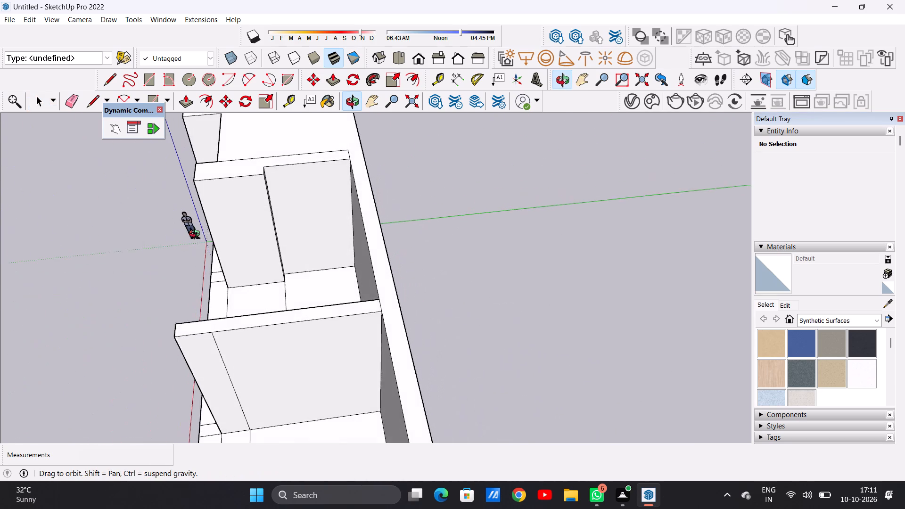
middle_drag(197, 235, 192, 236)
middle_drag(285, 292, 452, 286)
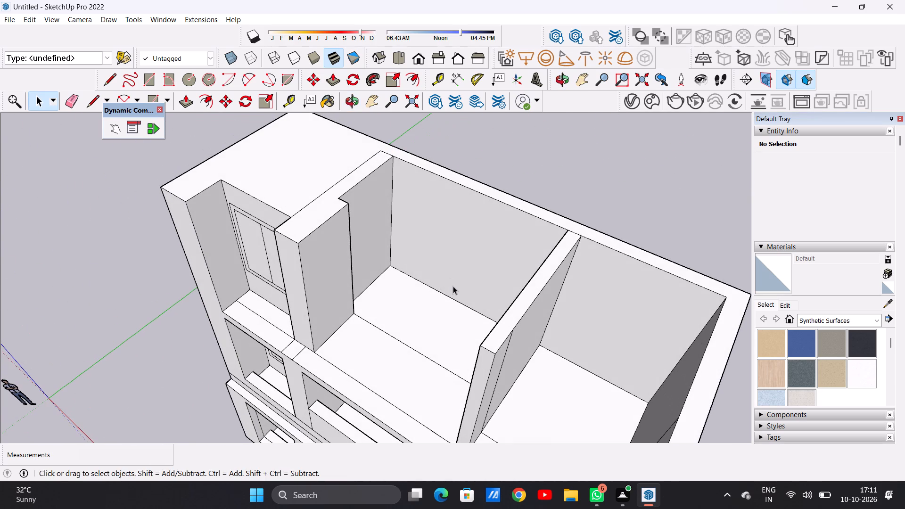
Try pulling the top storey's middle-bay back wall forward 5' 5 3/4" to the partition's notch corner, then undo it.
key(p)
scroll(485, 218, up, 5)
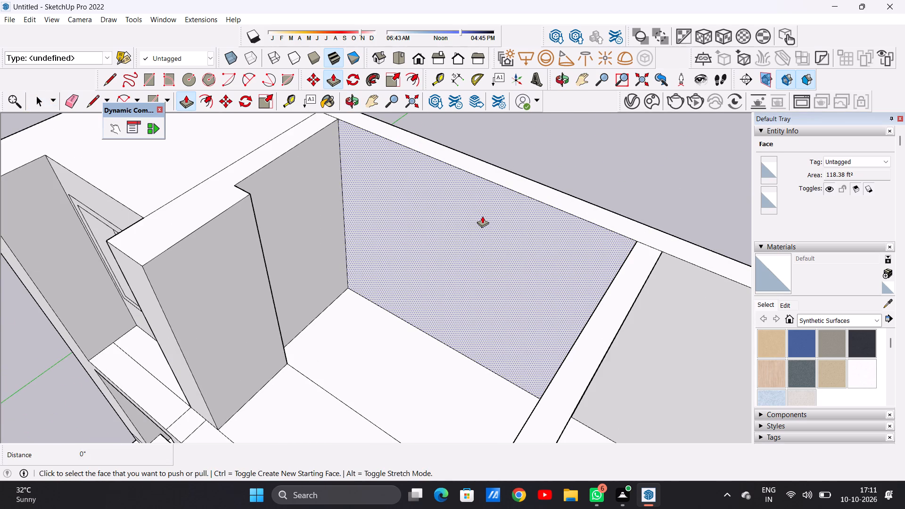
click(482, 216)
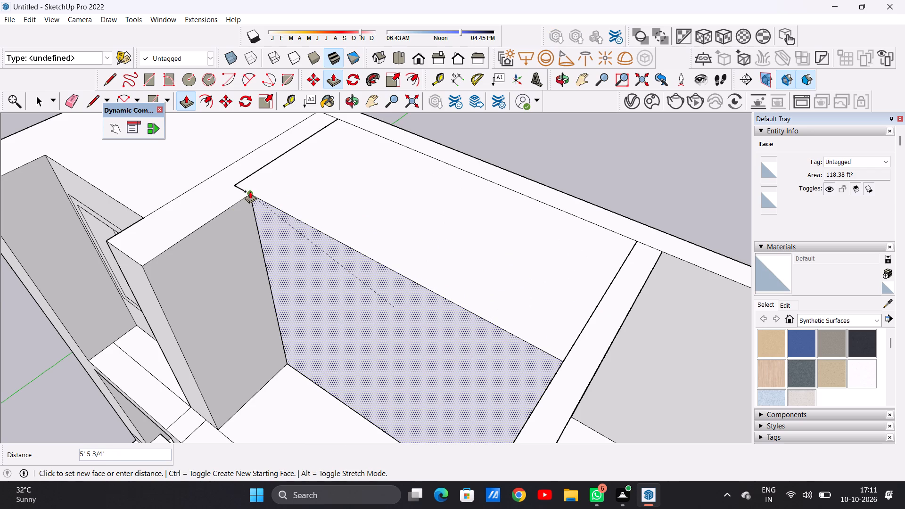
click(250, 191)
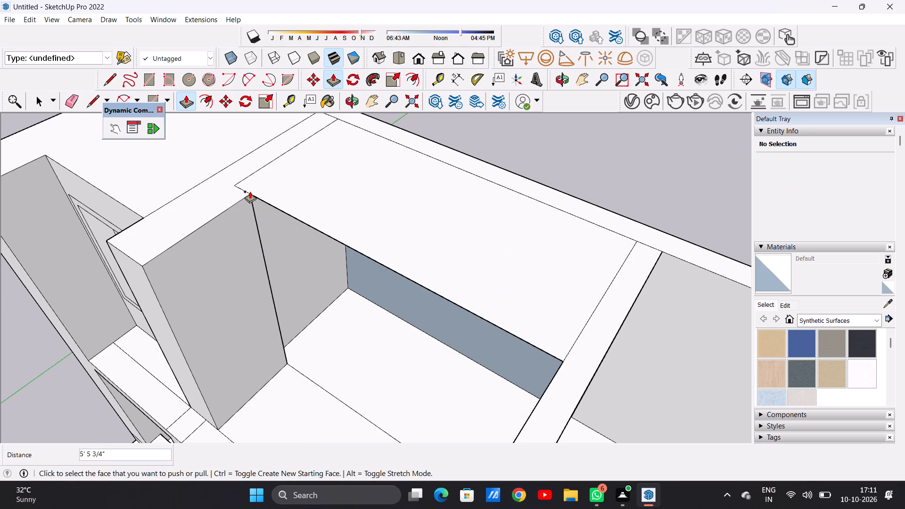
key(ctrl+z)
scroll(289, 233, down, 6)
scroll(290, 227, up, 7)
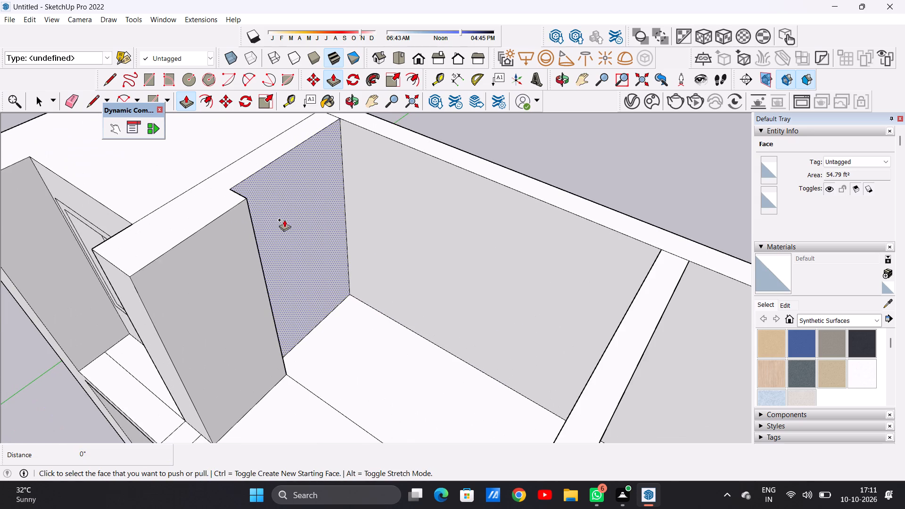
Pull the recessed rear face of the partition between the left and middle bays out about 9 1/4", flush with its front part.
click(282, 220)
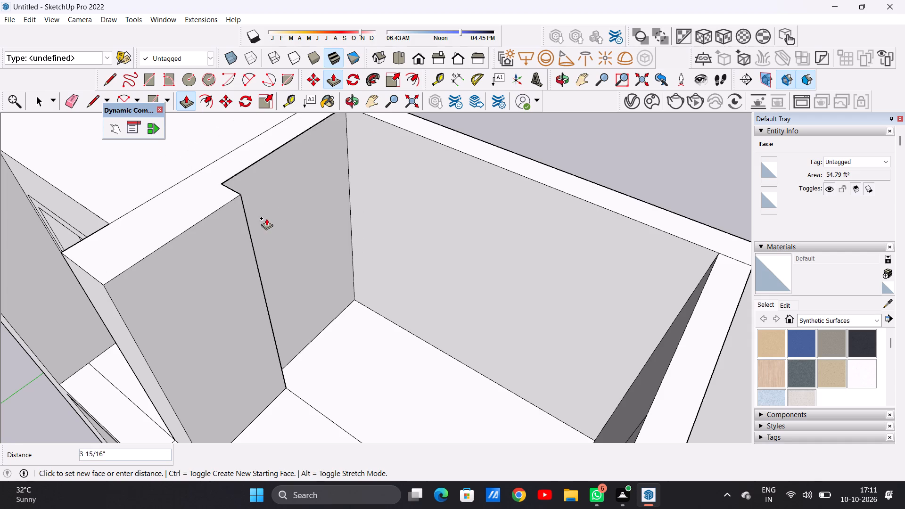
middle_drag(288, 236, 398, 241)
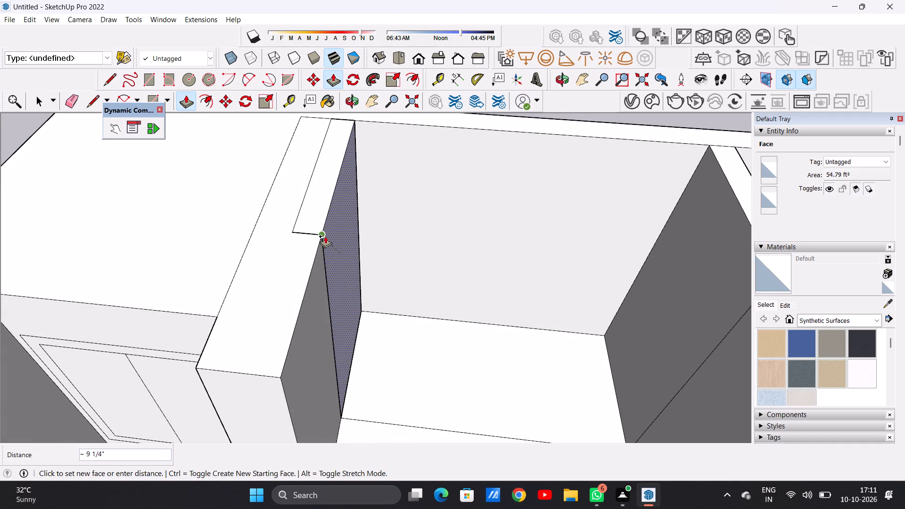
click(325, 236)
key(space)
scroll(302, 279, down, 7)
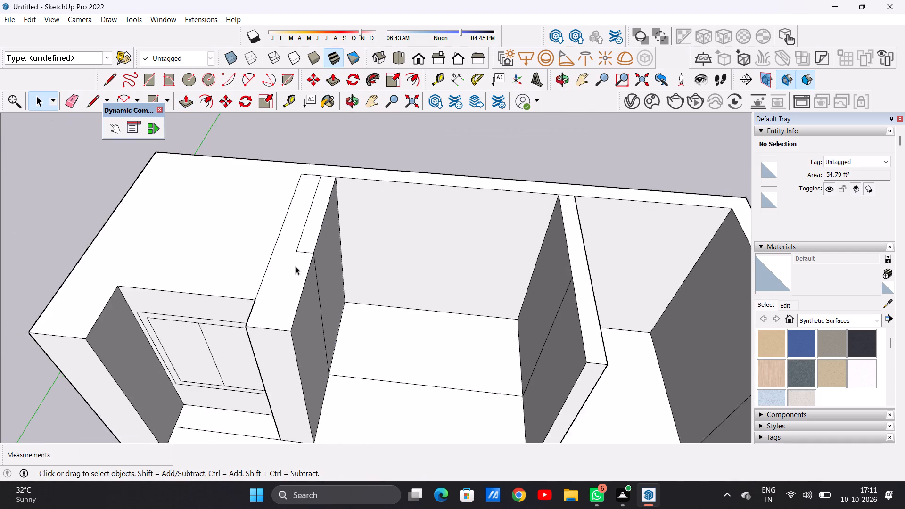
Pull the top storey's middle-bay back wall forward 5' 5 3/4" to the vertical edge on the partition.
scroll(296, 266, down, 4)
middle_drag(337, 309, 328, 274)
scroll(346, 253, up, 5)
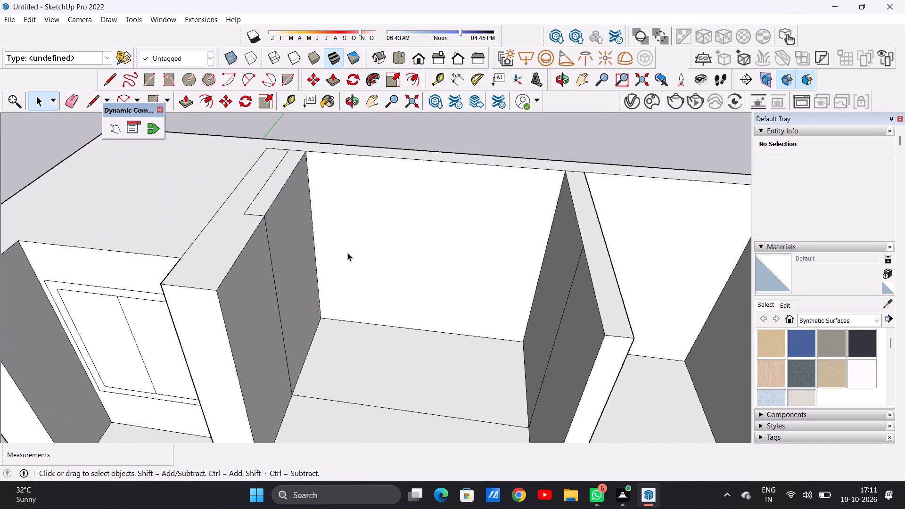
key(p)
click(351, 222)
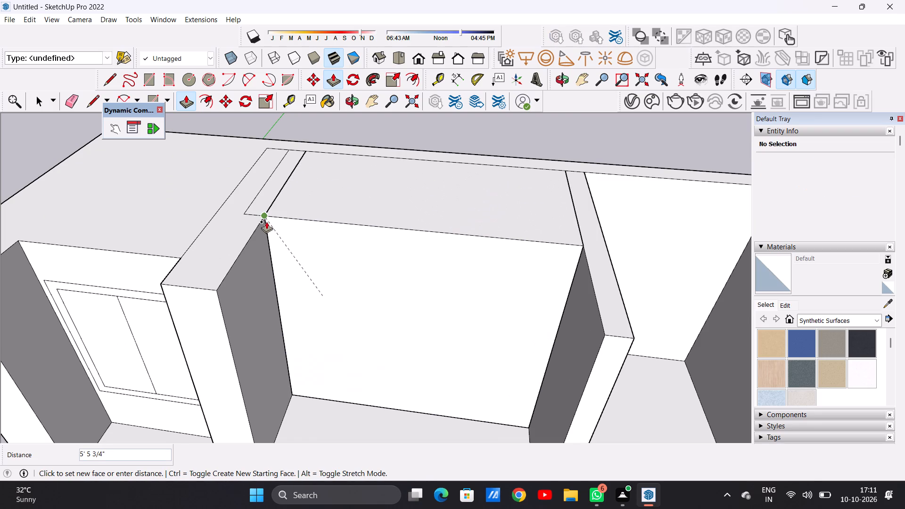
click(266, 222)
key(space)
Draw a door rectangle about 4' 1" wide by 7' 10" high at floor level near the left end of the middle bay's back wall.
scroll(321, 297, down, 10)
middle_drag(349, 326, 357, 268)
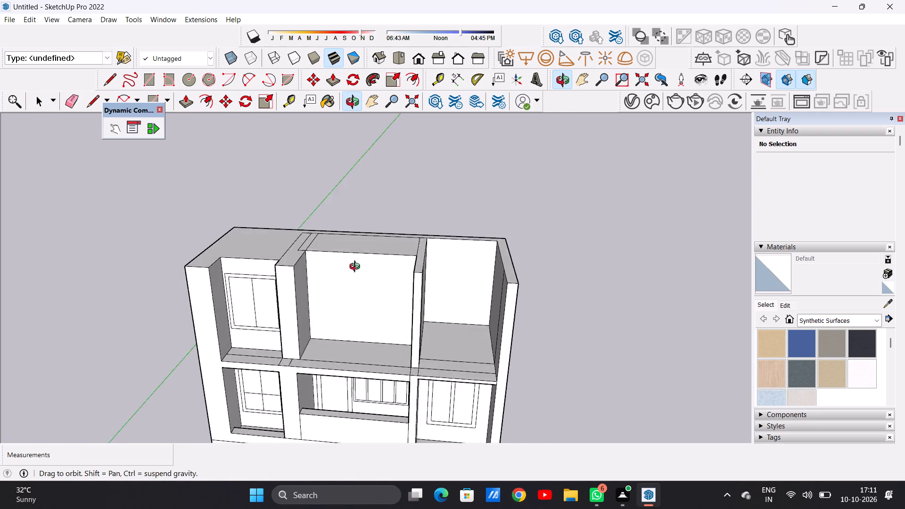
middle_drag(357, 268, 394, 220)
scroll(372, 317, down, 4)
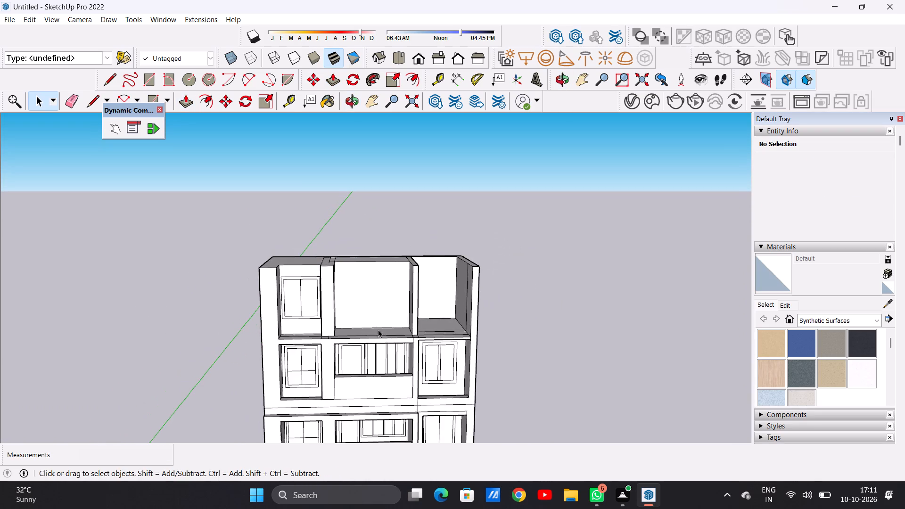
middle_drag(377, 328, 348, 300)
scroll(358, 287, up, 7)
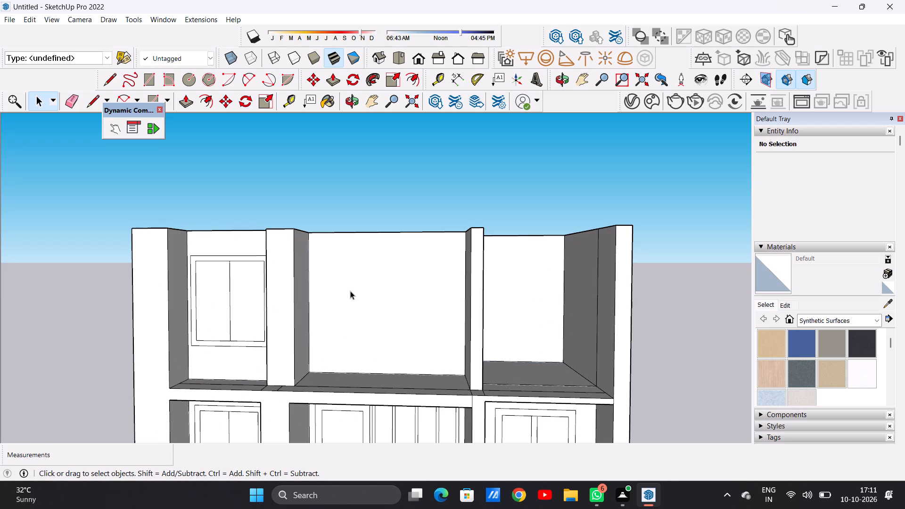
key(r)
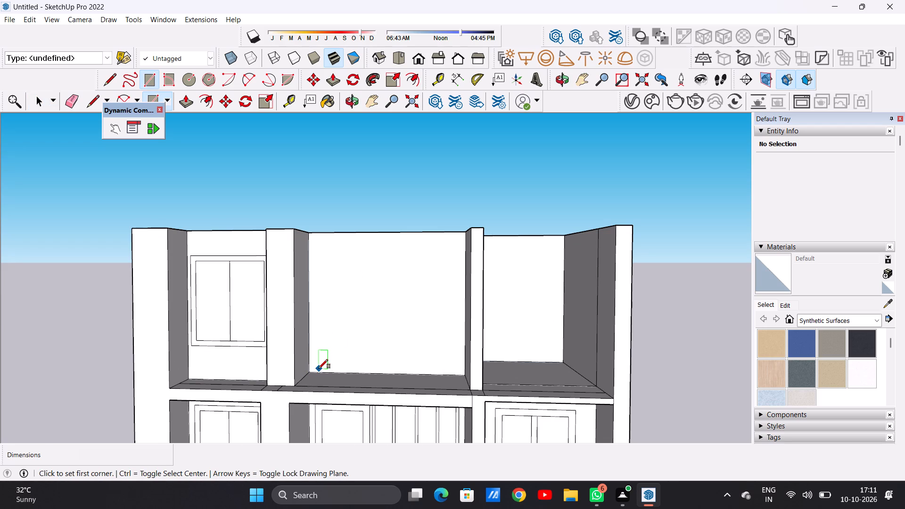
click(317, 372)
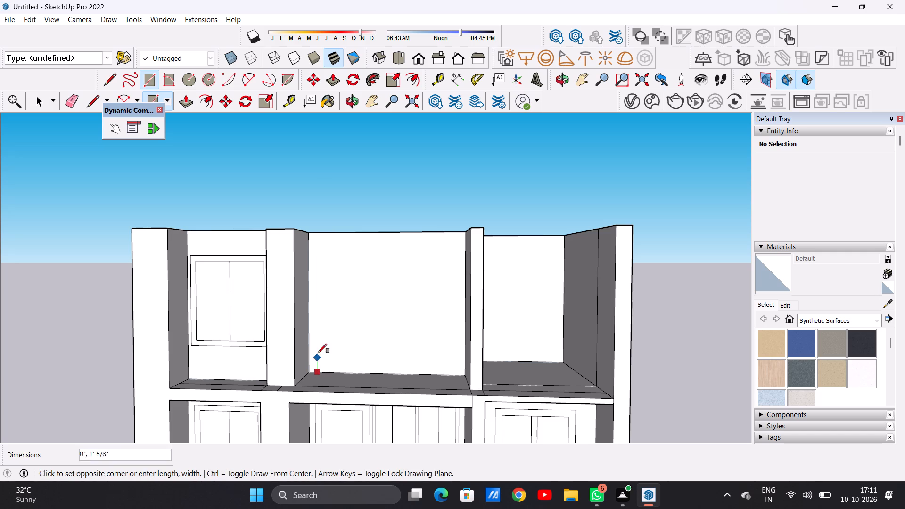
click(374, 263)
key(space)
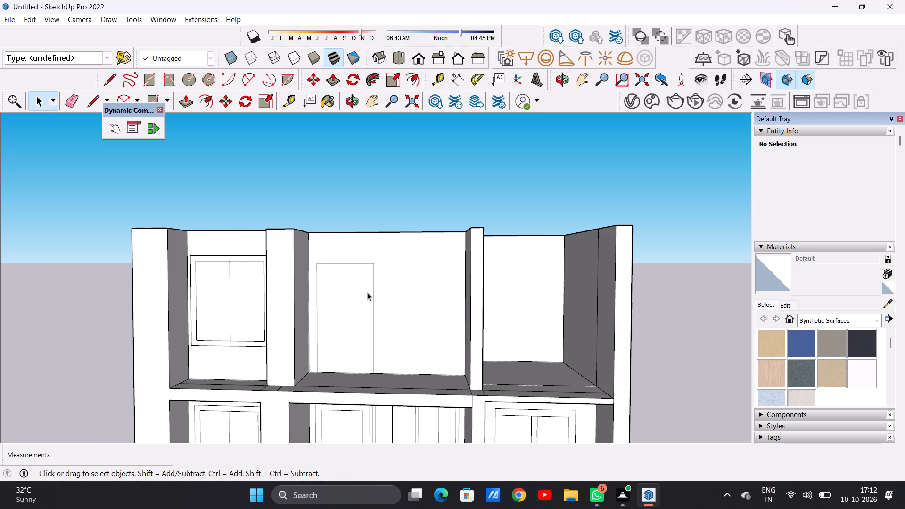
Offset the door rectangle inward about 5 1/4" to outline its frame.
scroll(367, 292, down, 5)
scroll(352, 309, up, 5)
key(o)
key(f)
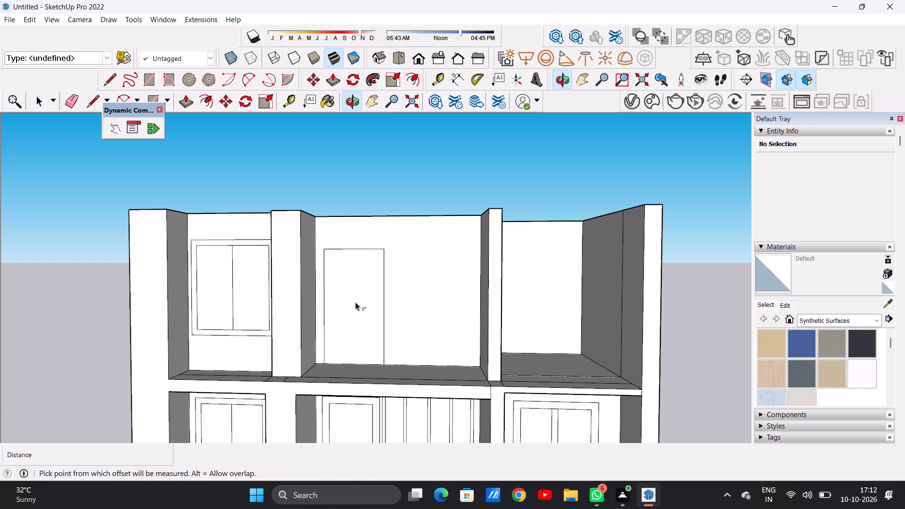
click(343, 254)
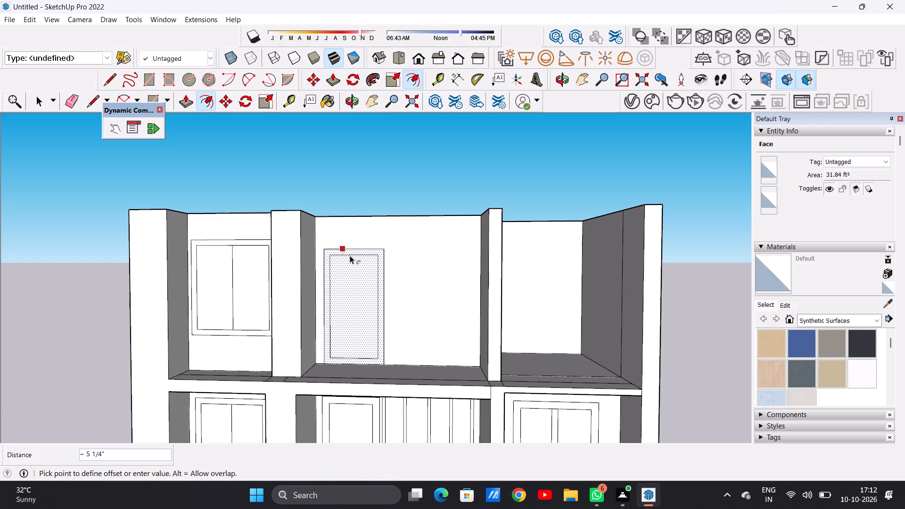
click(350, 255)
key(space)
Draw a window rectangle about 5' 10" high by 5' 6" wide beside the door, its top level with the door's top.
scroll(327, 296, down, 8)
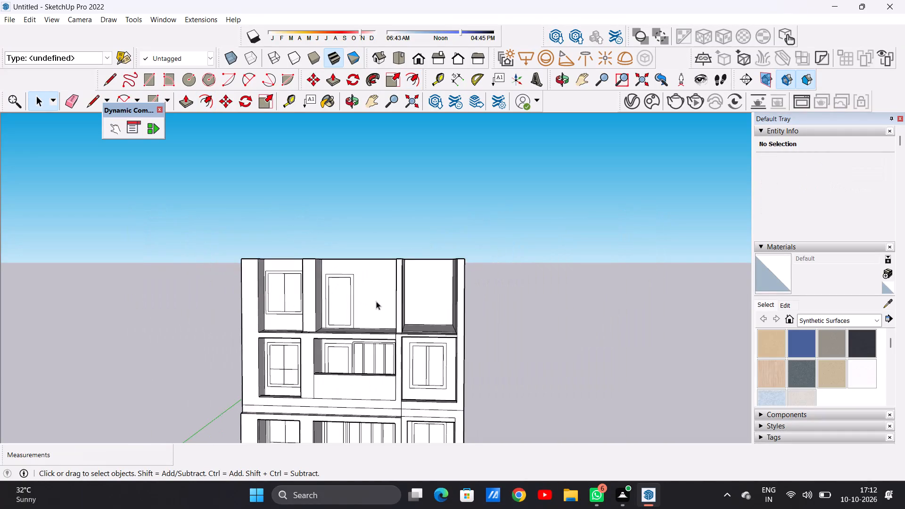
scroll(379, 304, up, 5)
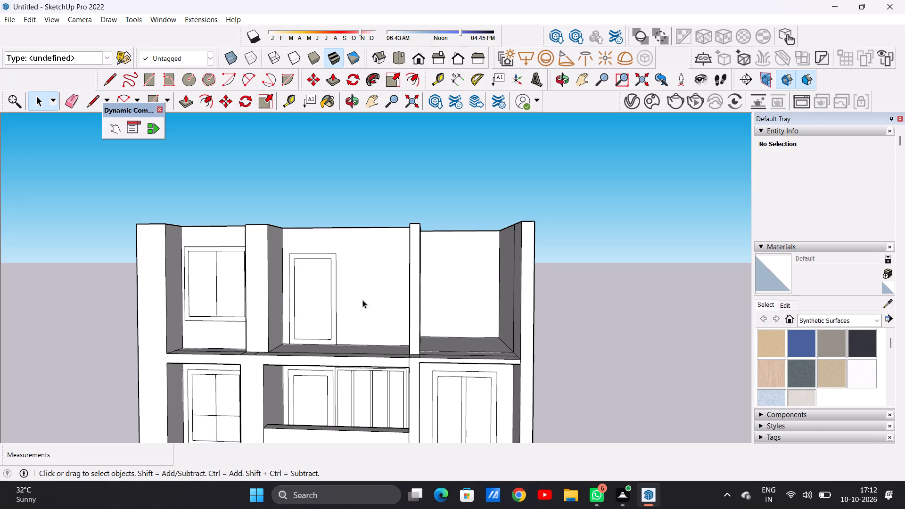
scroll(362, 296, up, 6)
key(r)
scroll(347, 274, up, 7)
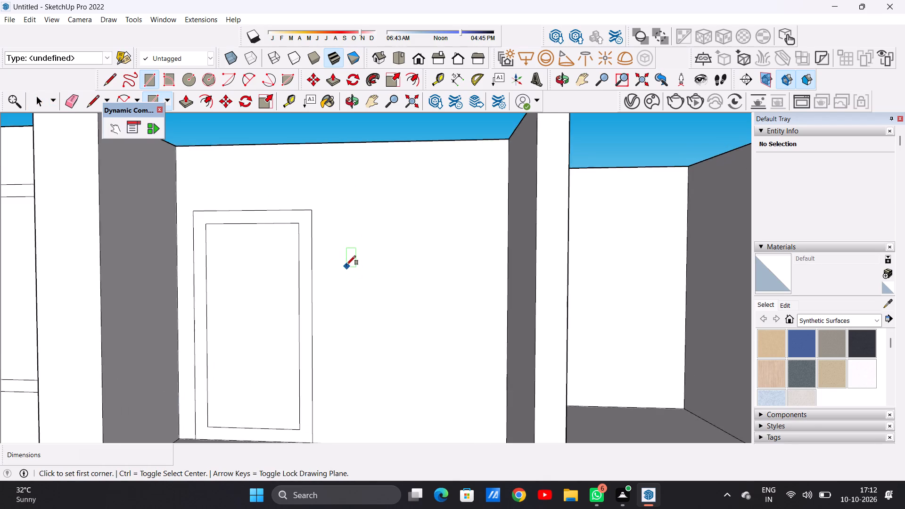
scroll(346, 272, down, 5)
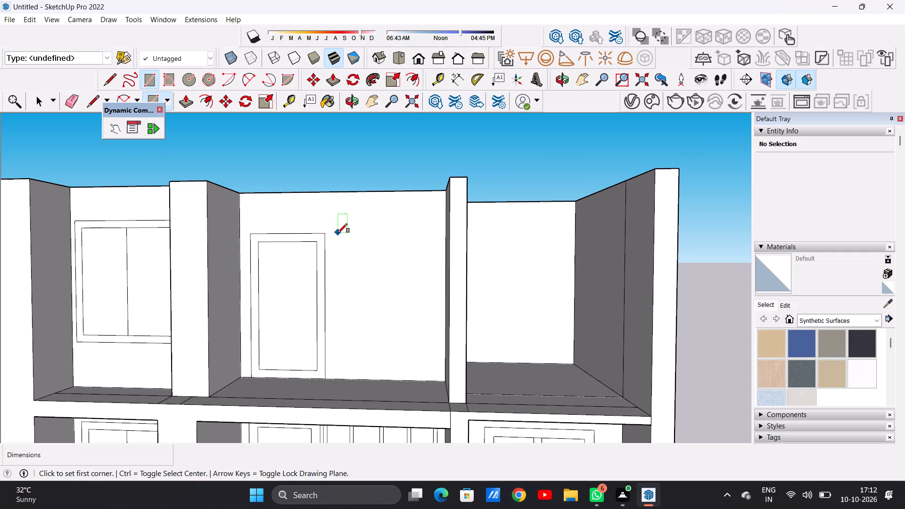
click(335, 235)
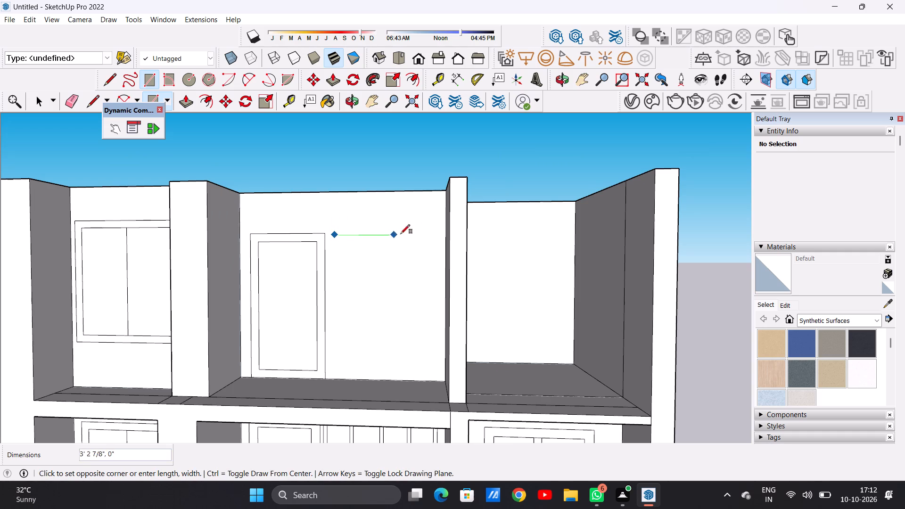
click(439, 345)
key(space)
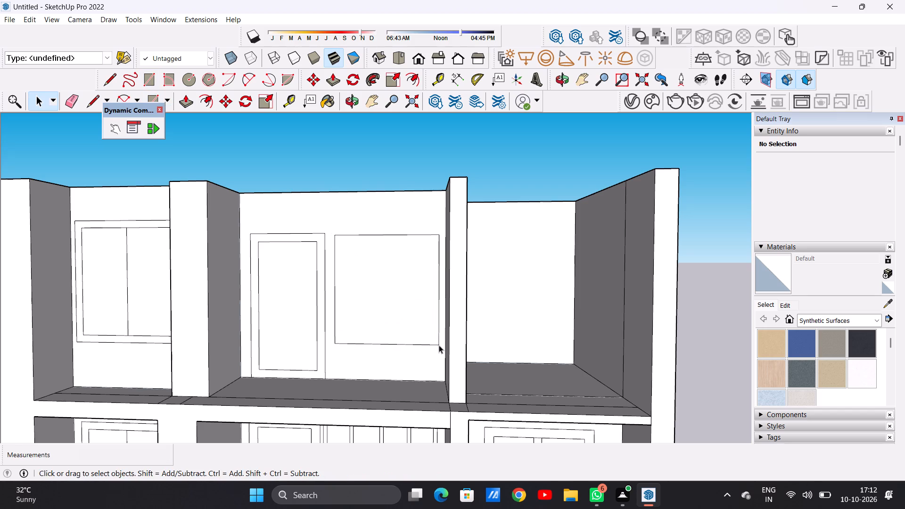
Offset the middle bay's window rectangle inward about 4" to outline the frame.
key(o)
key(f)
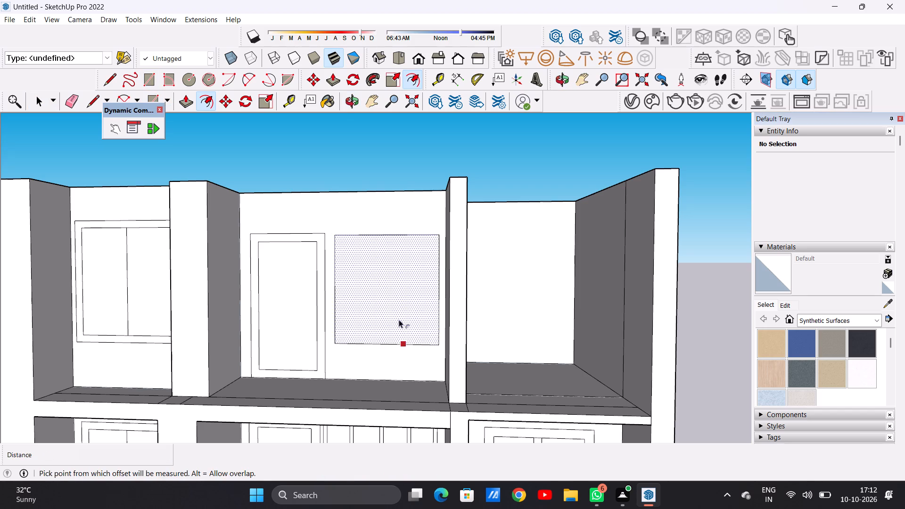
click(345, 238)
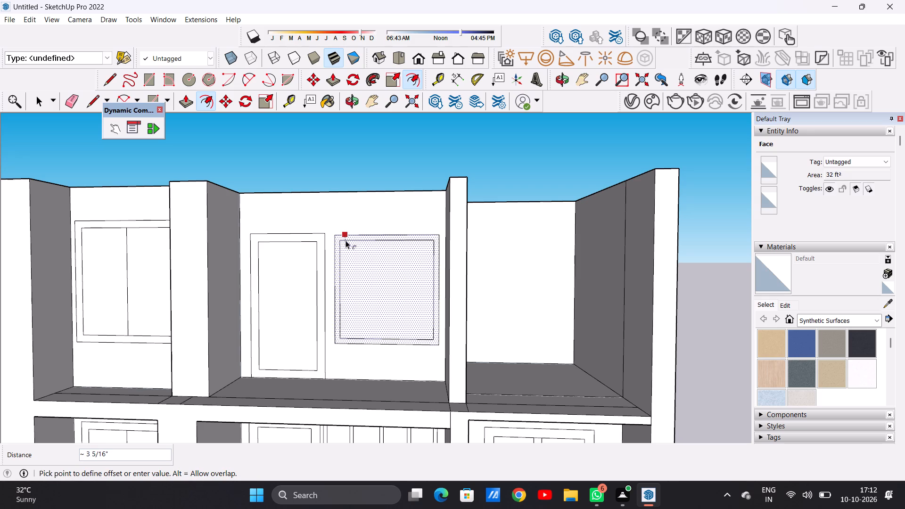
click(346, 241)
key(space)
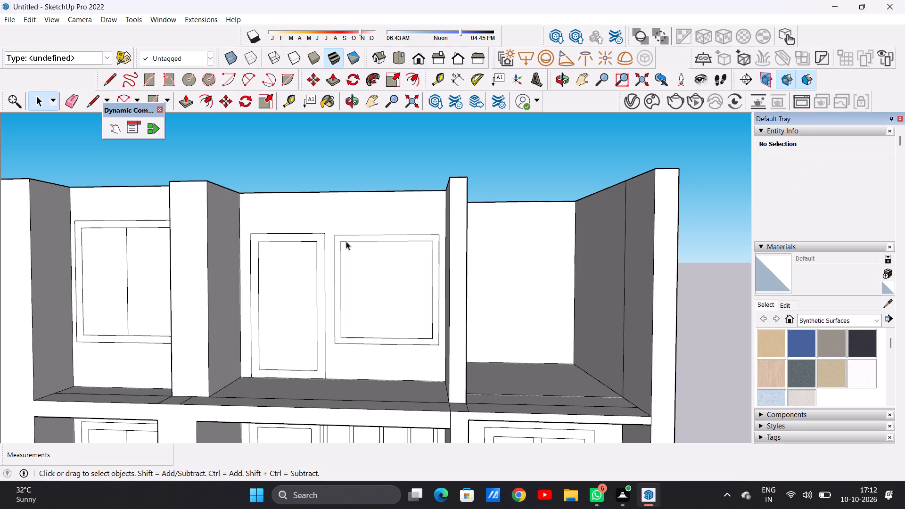
Draw a vertical dividing line about 5' 2" long across the middle bay's inner window rectangle, roughly a third in from its left edge.
scroll(353, 300, down, 3)
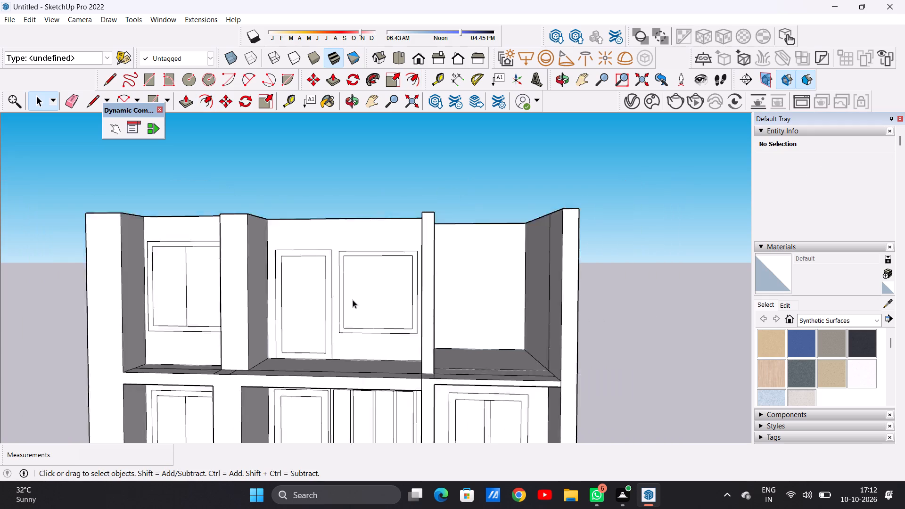
scroll(353, 300, down, 2)
scroll(358, 309, up, 4)
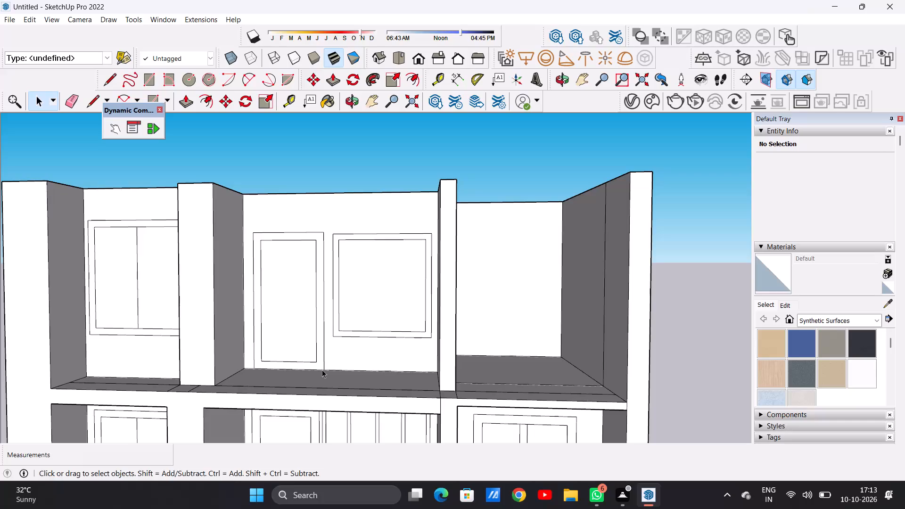
scroll(381, 323, down, 10)
scroll(381, 338, down, 20)
scroll(381, 338, down, 4)
scroll(348, 325, up, 9)
scroll(342, 334, down, 3)
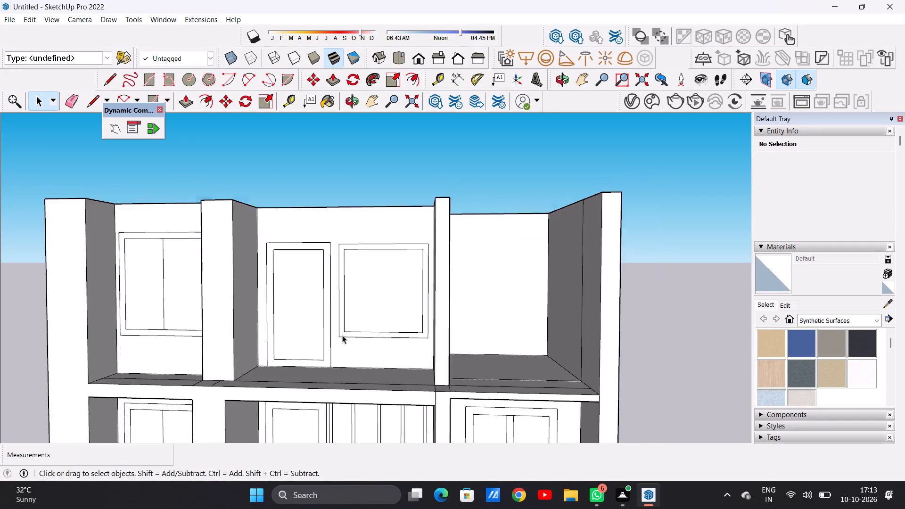
scroll(342, 335, down, 4)
scroll(348, 331, up, 8)
key(l)
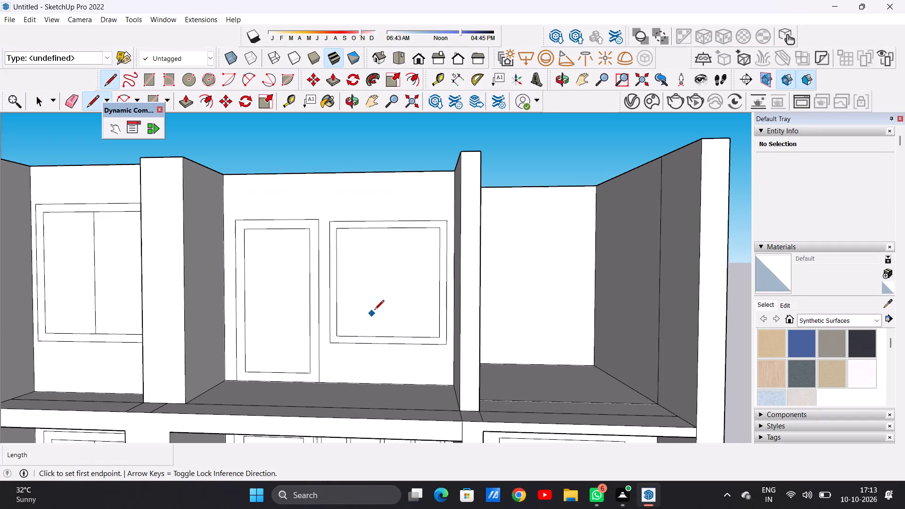
scroll(387, 231, up, 4)
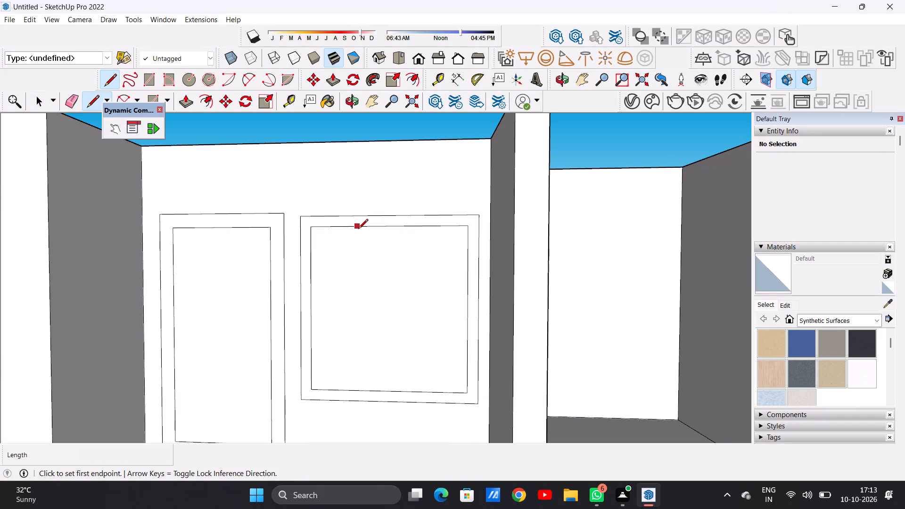
click(358, 228)
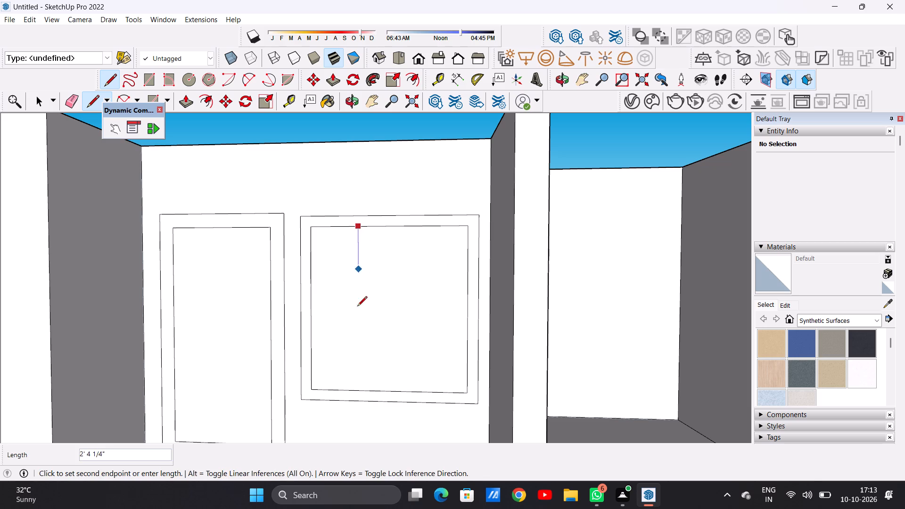
click(358, 391)
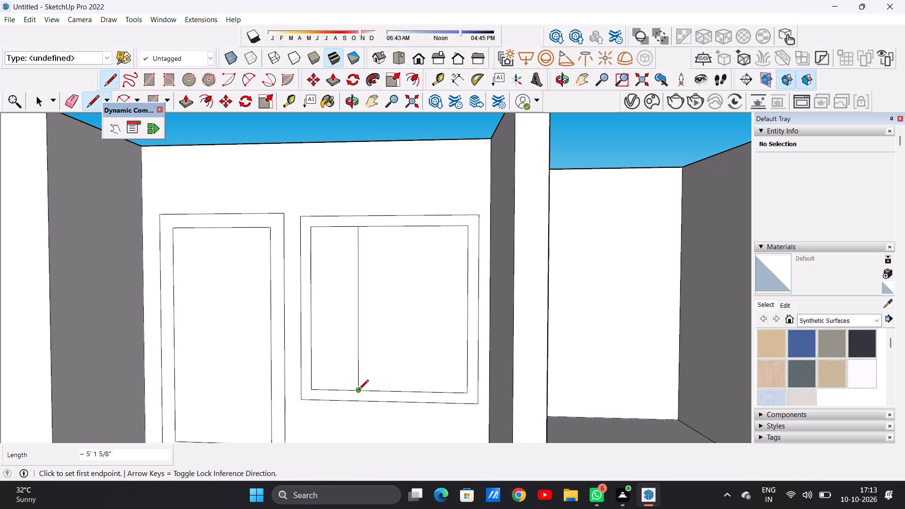
Draw a second vertical line about 5' 2" long just beside the window's dividing line to form a narrow mullion strip.
click(367, 389)
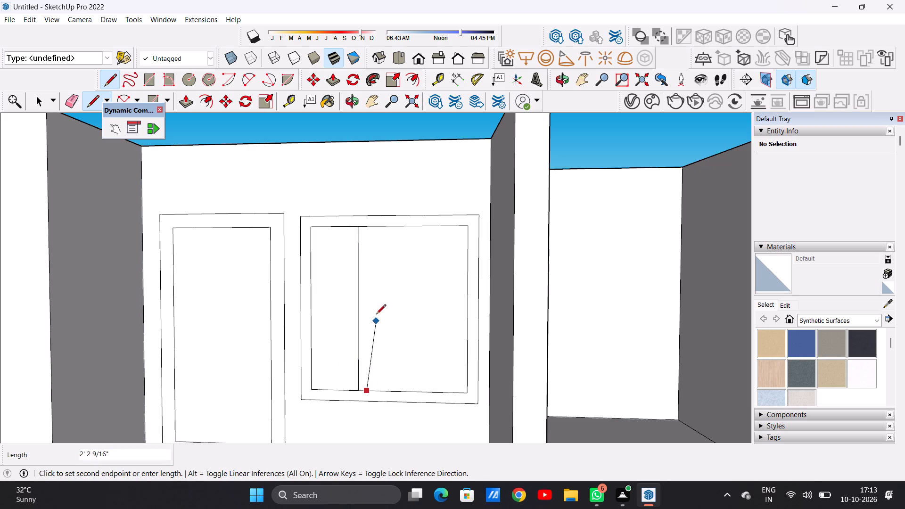
click(368, 225)
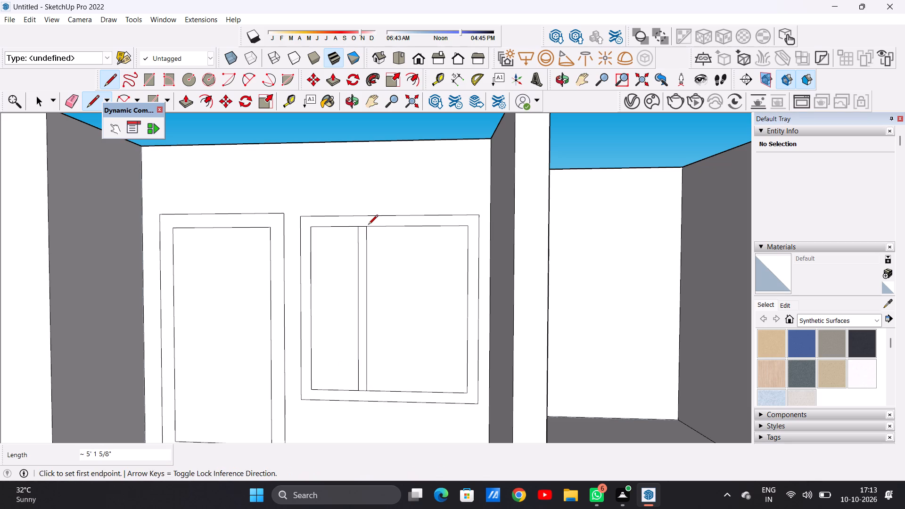
key(space)
Copy the mullion strip horizontally to about two-thirds across the middle bay's inner window rectangle, splitting it into three panes.
click(363, 347)
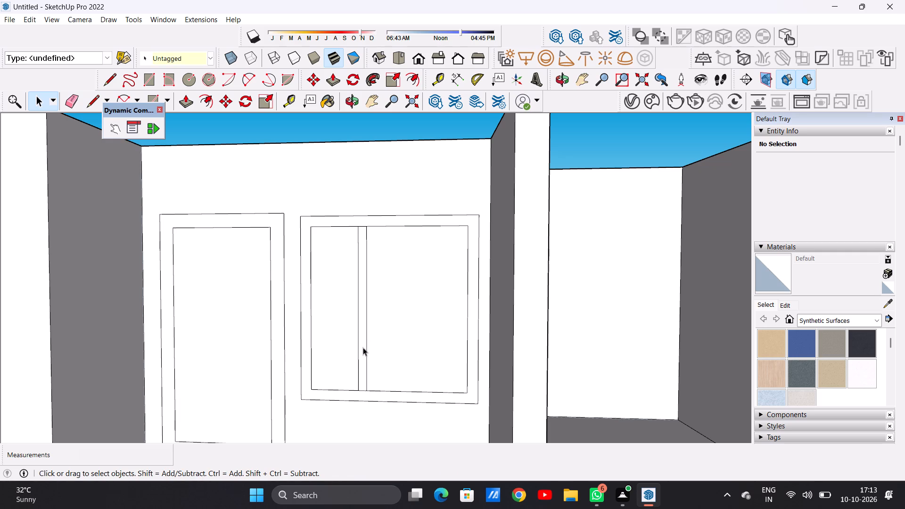
click(363, 347)
key(m)
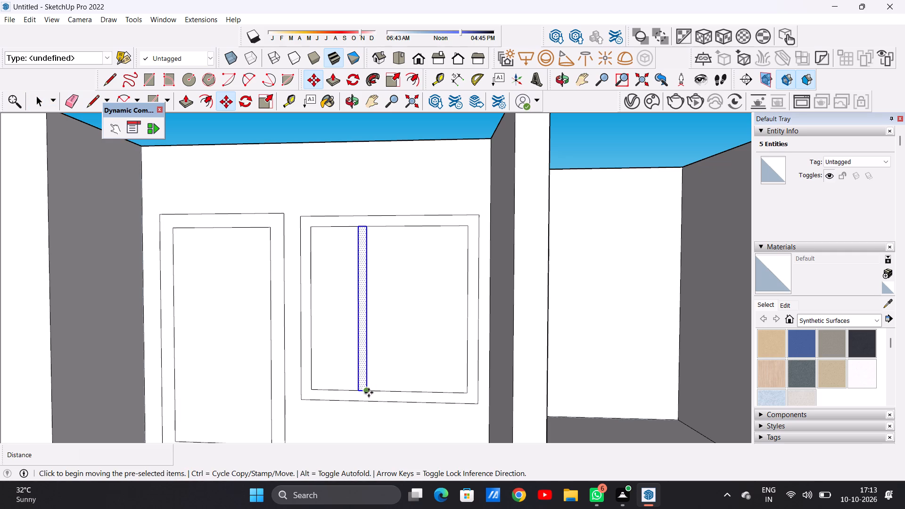
click(366, 393)
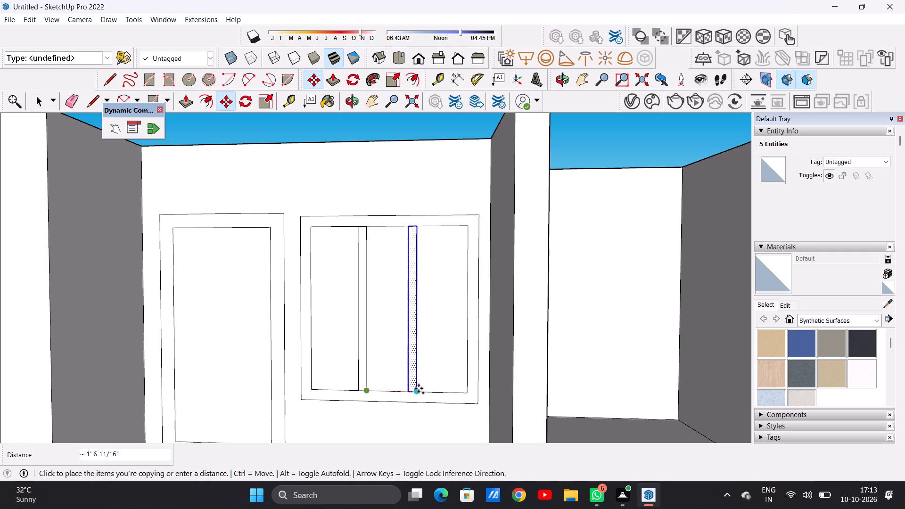
click(420, 388)
key(space)
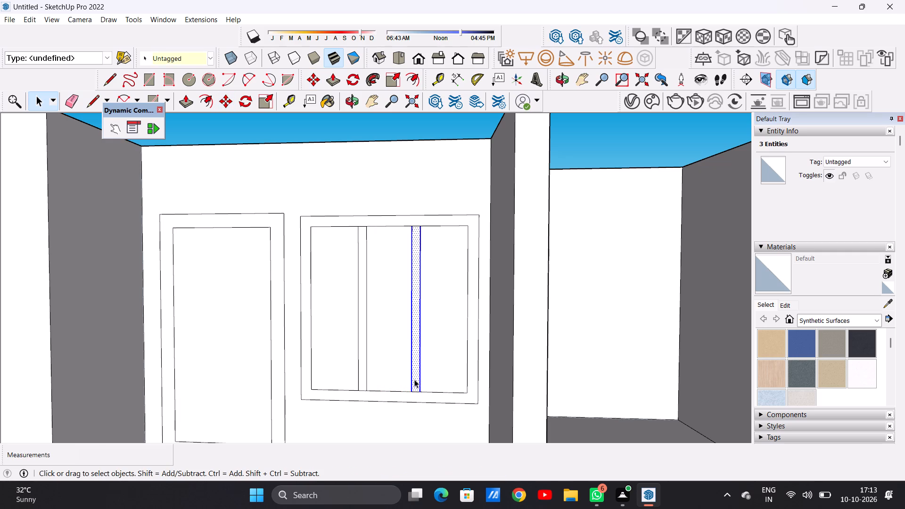
click(339, 123)
Push/Pull the back wall of the top storey's blank end bay forward about 8', to the edge line on the partition wall.
scroll(342, 253, down, 2)
scroll(337, 252, up, 1)
scroll(337, 252, down, 3)
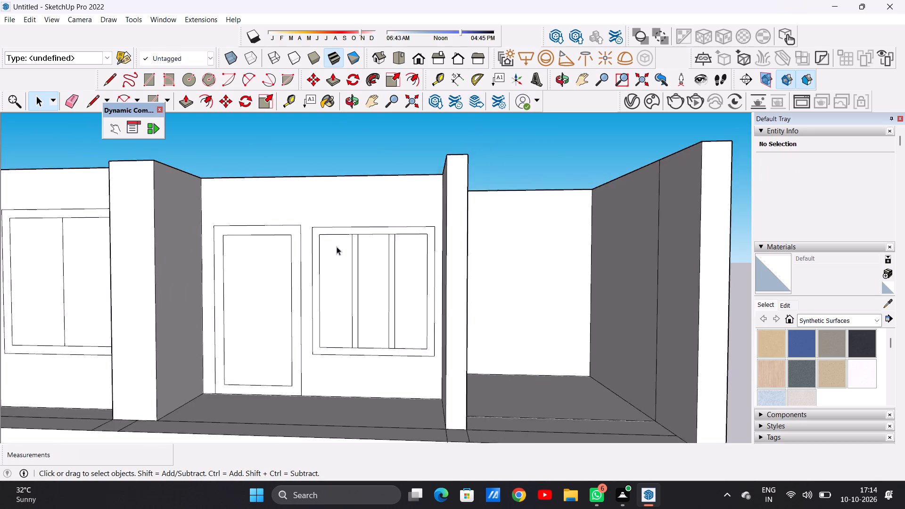
scroll(337, 246, down, 11)
scroll(403, 254, up, 7)
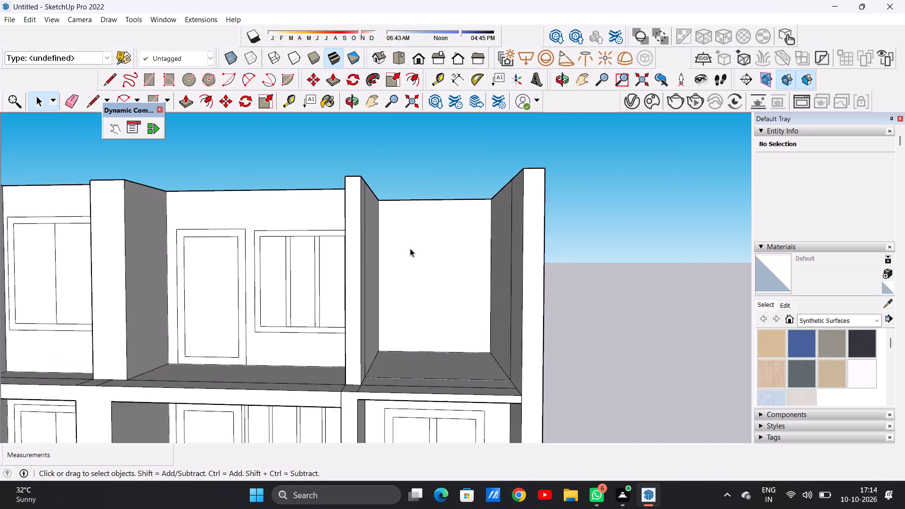
scroll(410, 248, up, 6)
middle_drag(398, 227, 397, 282)
scroll(386, 257, down, 12)
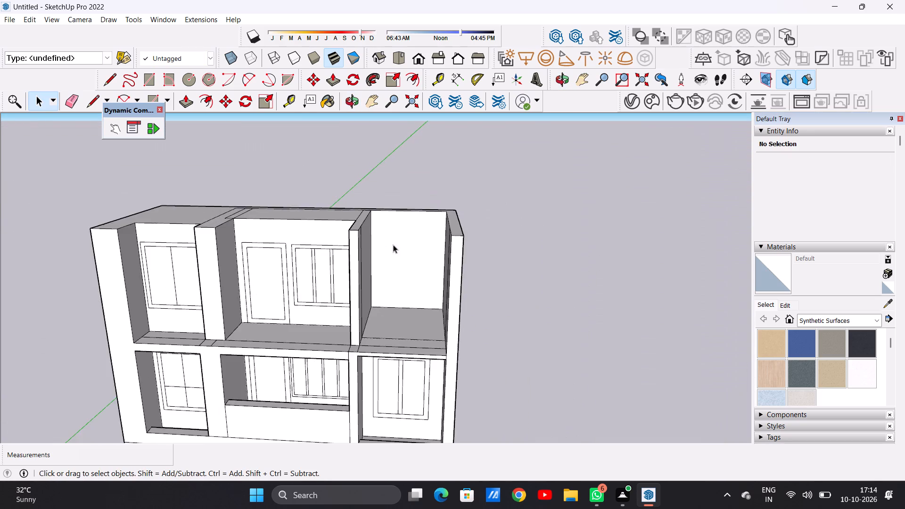
middle_drag(390, 247, 326, 322)
scroll(420, 228, up, 6)
key(p)
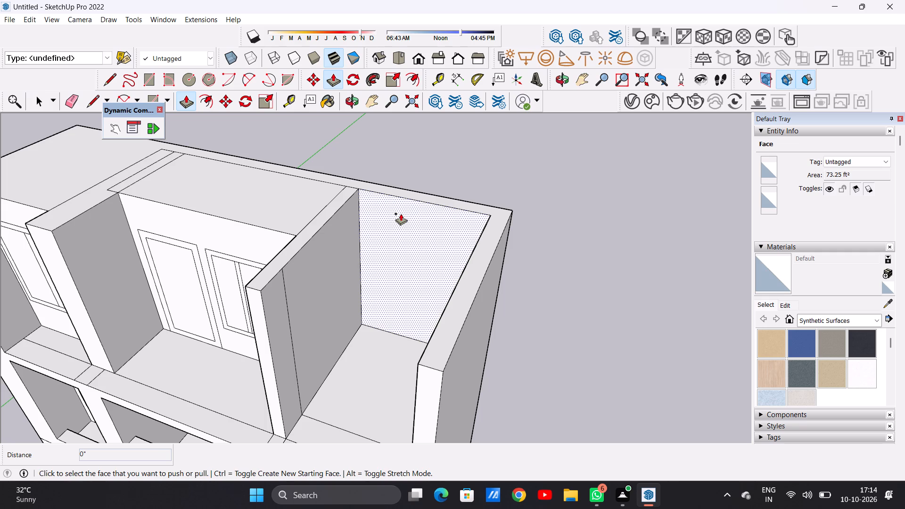
click(401, 213)
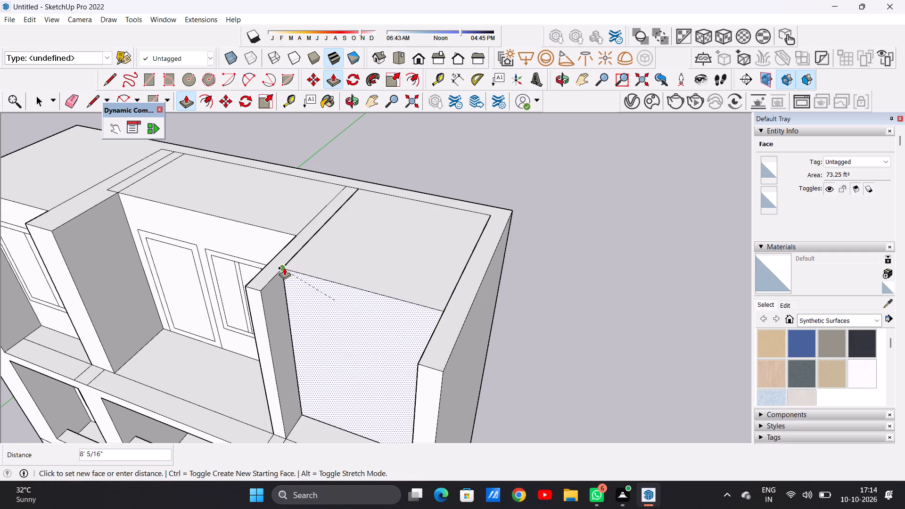
click(284, 268)
key(space)
Examine the top storey's blank end bay against the window layout of the storeys directly below.
scroll(334, 279, down, 11)
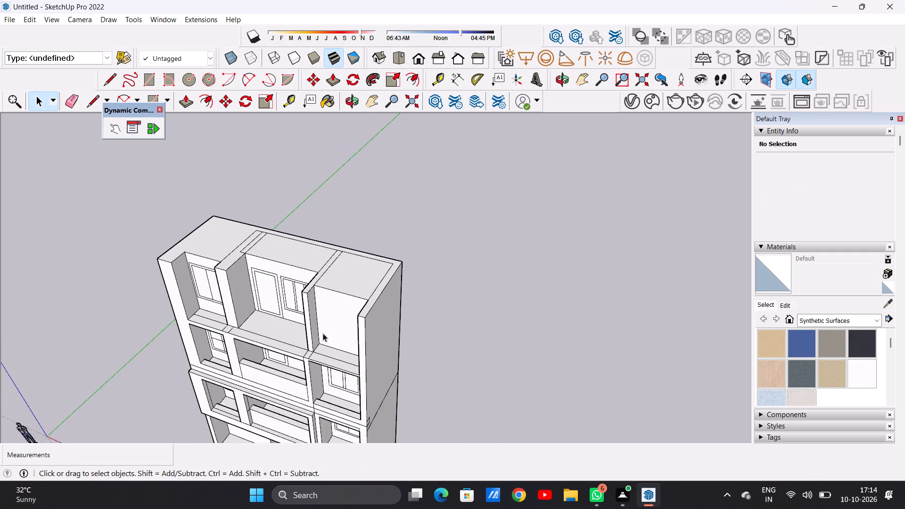
middle_drag(322, 332, 390, 214)
scroll(367, 276, up, 4)
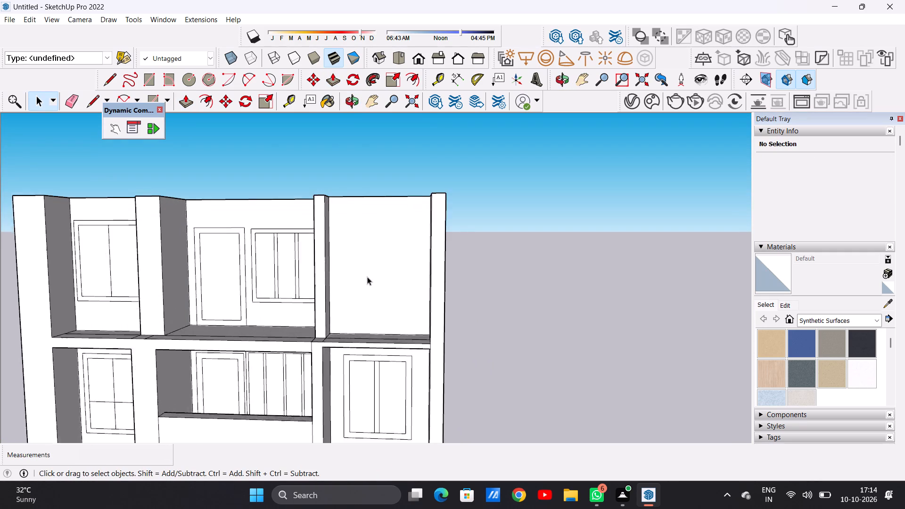
scroll(367, 277, up, 2)
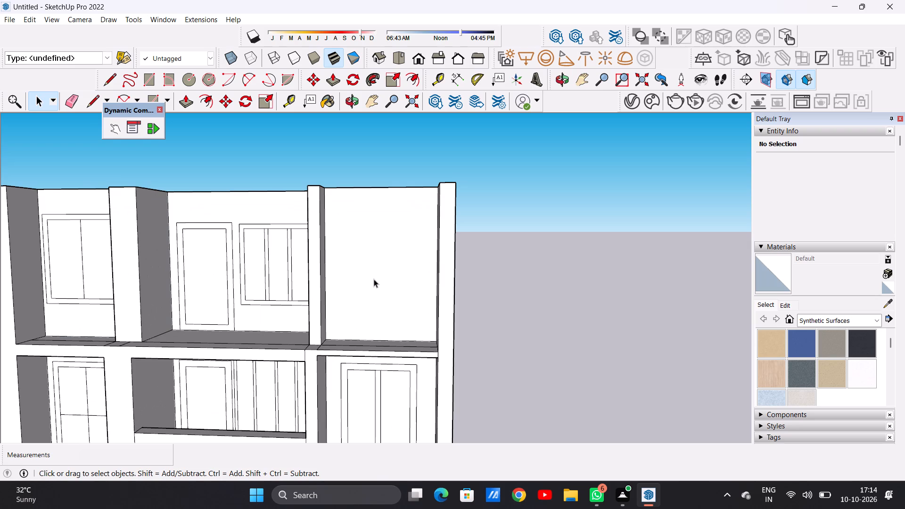
scroll(375, 281, down, 8)
middle_drag(383, 279, 372, 319)
scroll(370, 268, up, 1)
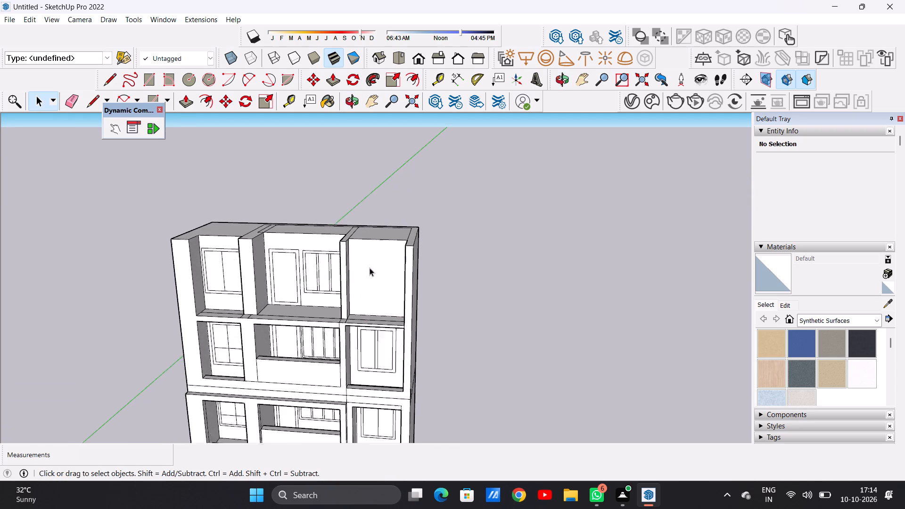
scroll(370, 268, up, 2)
middle_drag(365, 273, 382, 272)
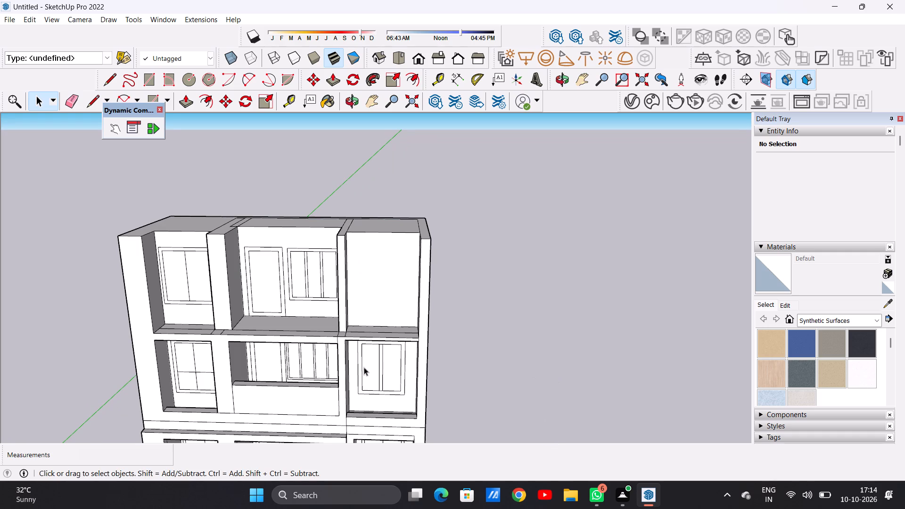
scroll(420, 284, down, 5)
scroll(398, 303, up, 2)
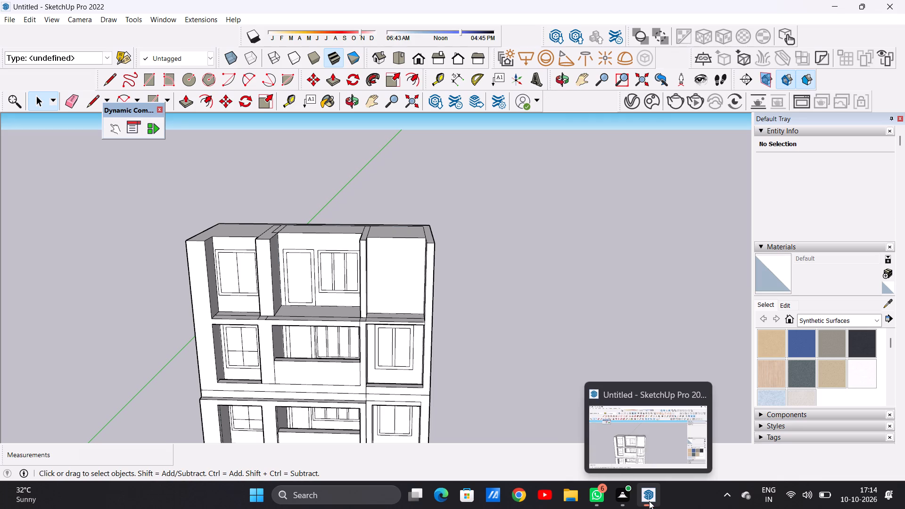
click(626, 441)
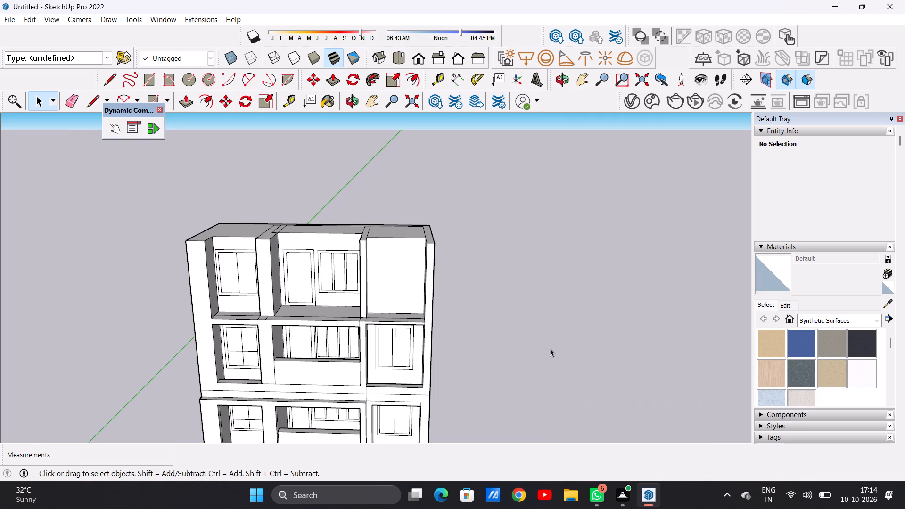
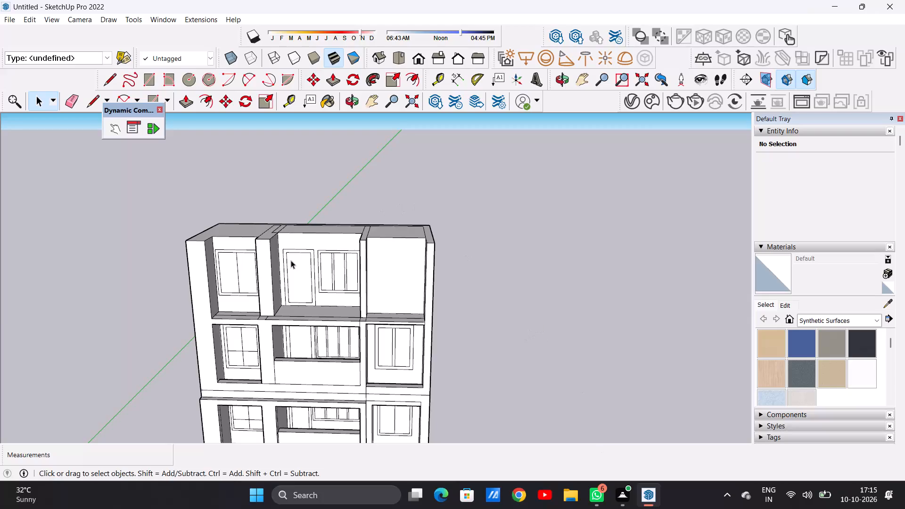
Examine the whole facade from several angles, comparing the top storey's blank end bay with the windows and partition walls of the storeys below.
scroll(321, 262, down, 7)
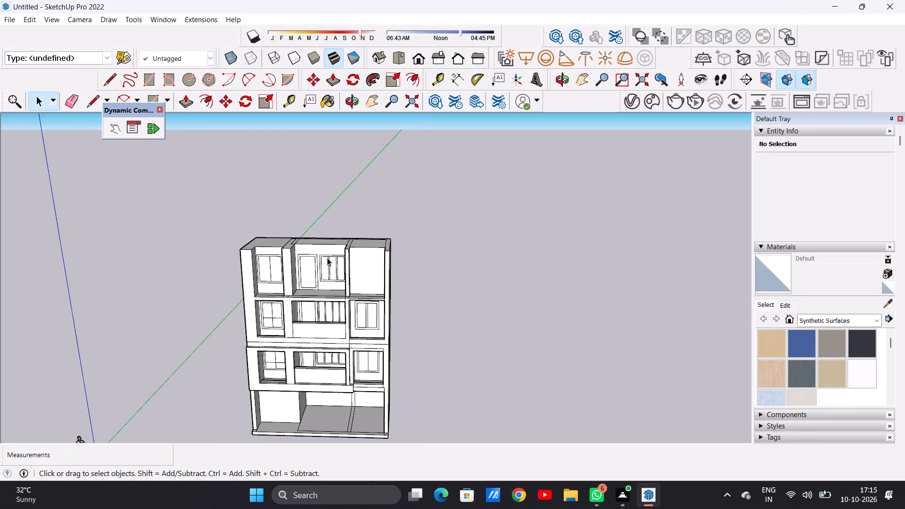
scroll(375, 293, down, 3)
scroll(312, 293, down, 3)
scroll(285, 315, up, 2)
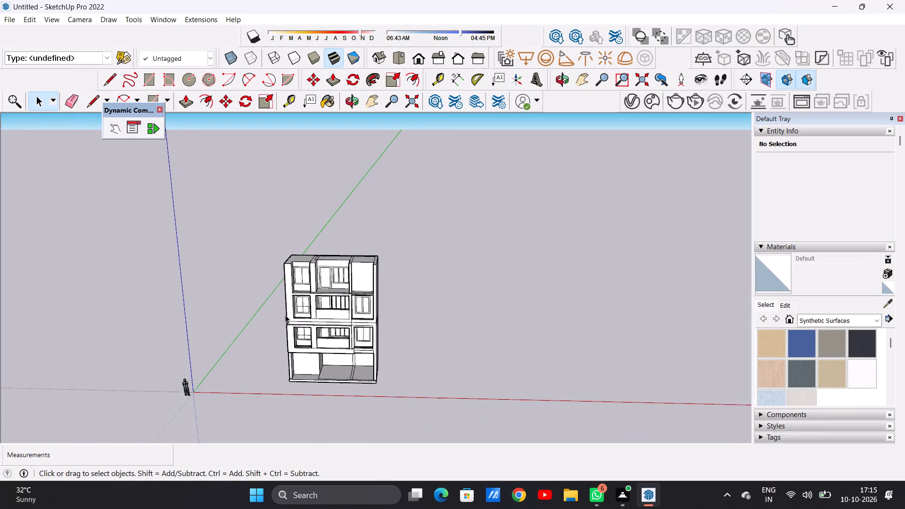
scroll(285, 315, up, 4)
scroll(326, 284, down, 6)
middle_drag(363, 320, 413, 255)
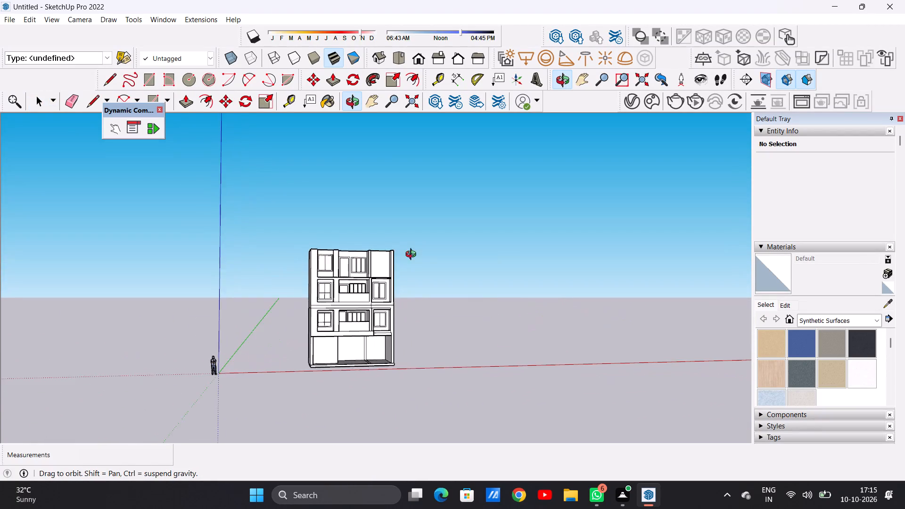
middle_drag(413, 255, 372, 375)
scroll(350, 296, up, 9)
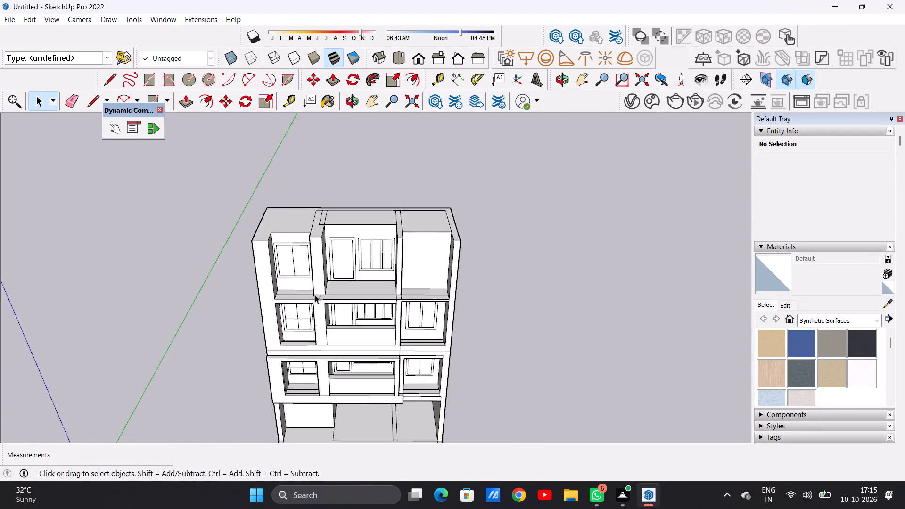
scroll(315, 295, up, 3)
middle_drag(316, 327, 494, 271)
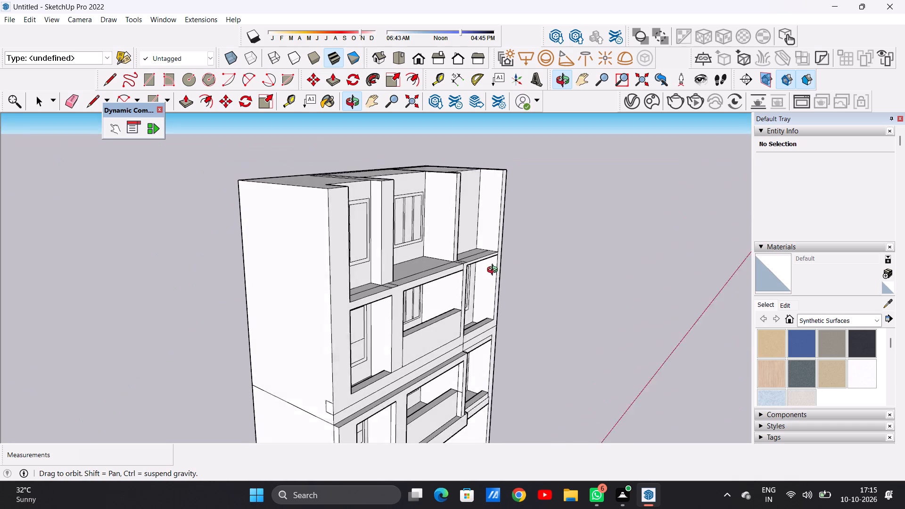
middle_drag(494, 271, 458, 279)
scroll(418, 300, down, 3)
middle_drag(407, 292, 284, 291)
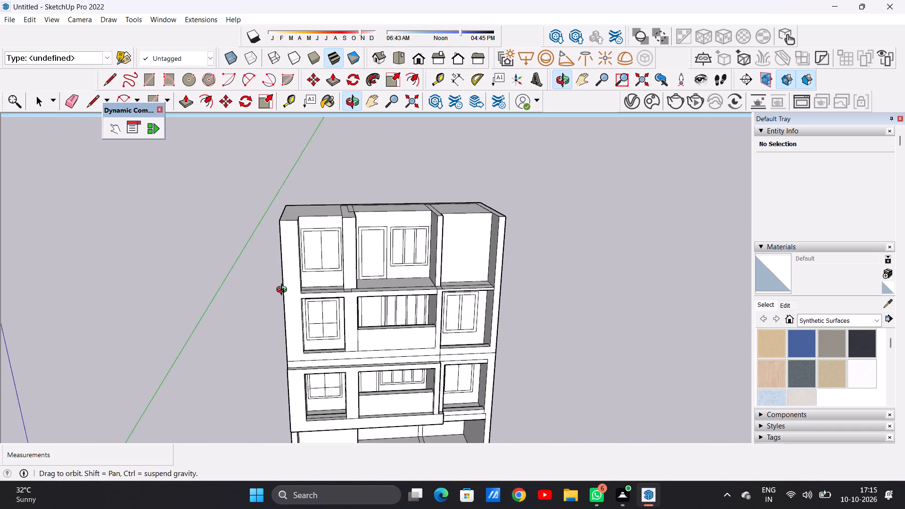
middle_drag(284, 291, 289, 309)
scroll(385, 260, up, 5)
middle_drag(418, 277, 360, 246)
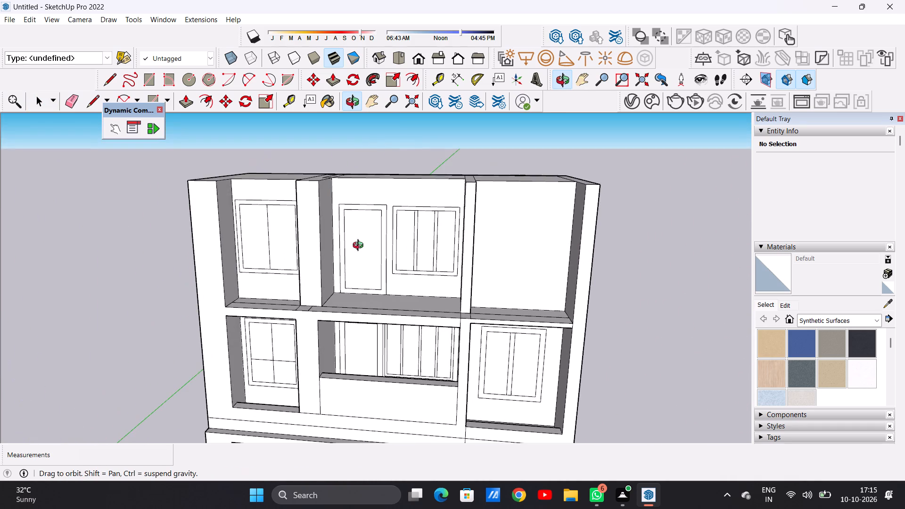
middle_drag(360, 246, 376, 233)
scroll(310, 267, down, 7)
scroll(434, 247, up, 7)
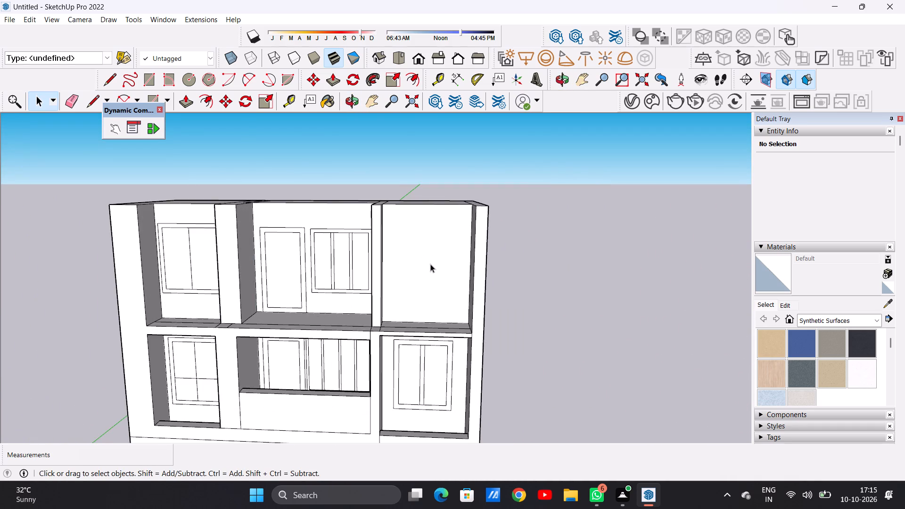
middle_drag(430, 264, 430, 246)
scroll(433, 243, up, 3)
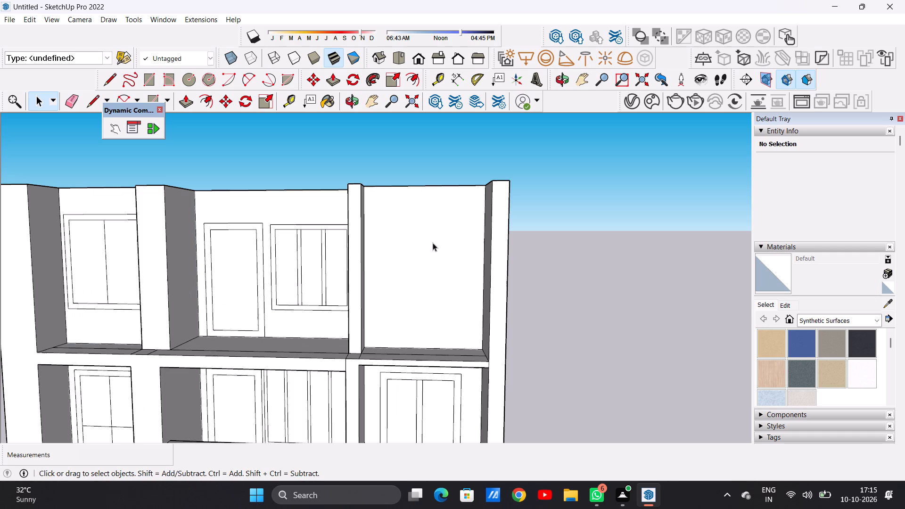
scroll(420, 256, down, 6)
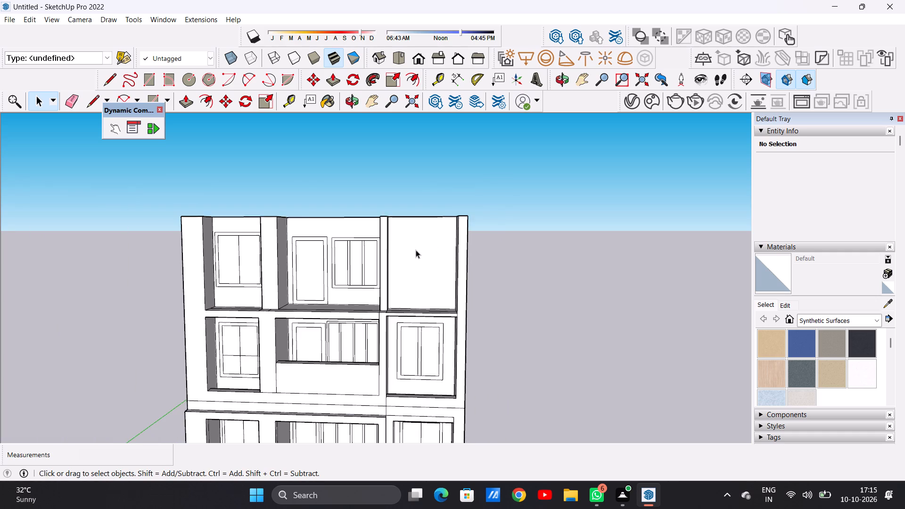
scroll(415, 251, down, 2)
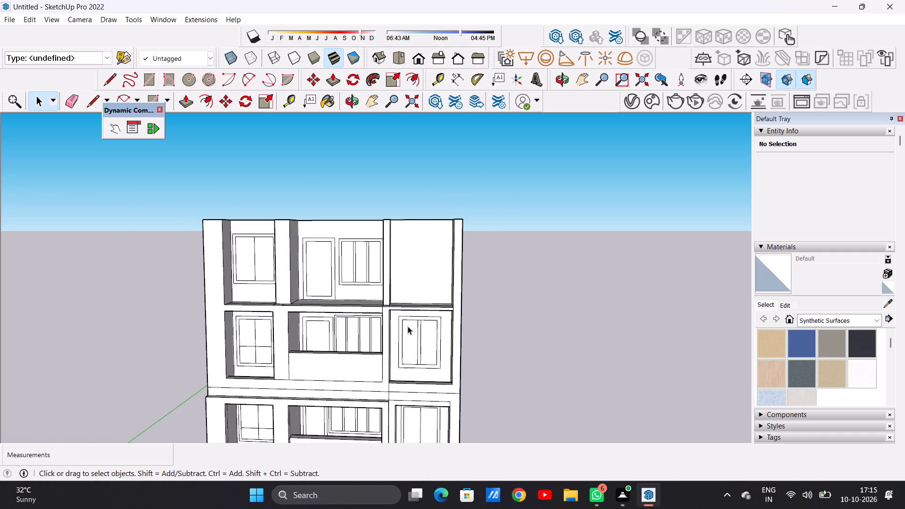
scroll(408, 328, down, 2)
middle_drag(393, 328, 358, 335)
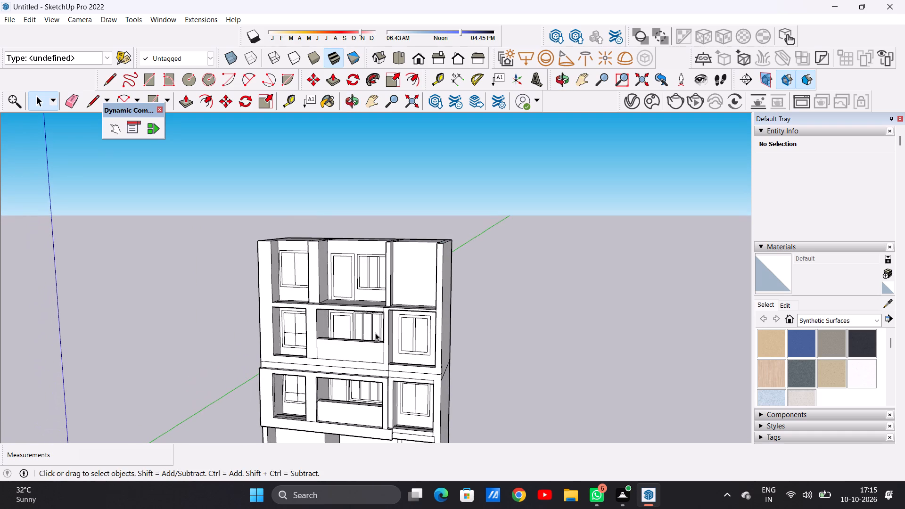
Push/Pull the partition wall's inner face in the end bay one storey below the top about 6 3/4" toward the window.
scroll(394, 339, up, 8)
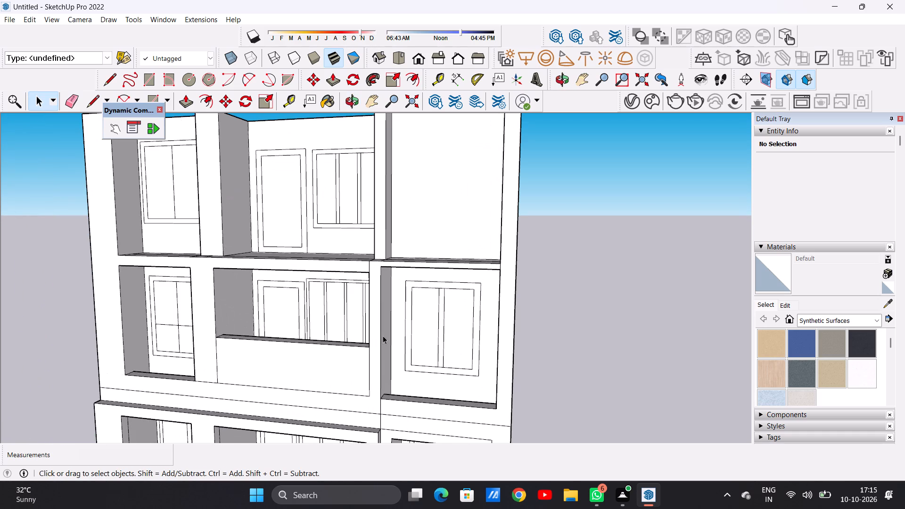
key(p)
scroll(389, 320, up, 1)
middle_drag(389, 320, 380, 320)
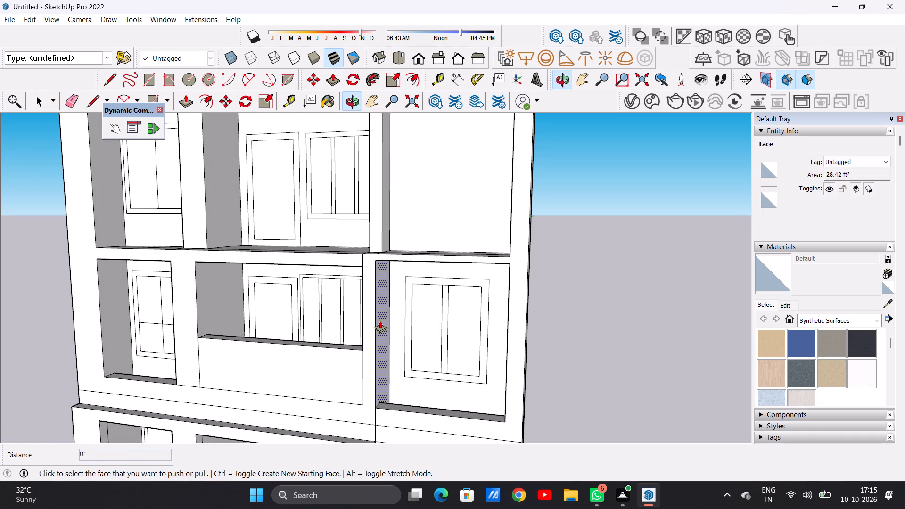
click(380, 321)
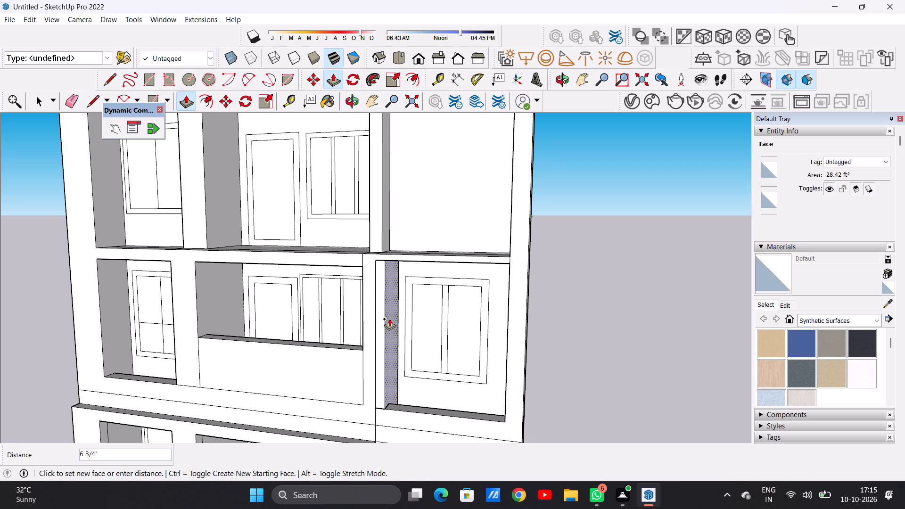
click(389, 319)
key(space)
Examine the end bay's thickened partition wall against the storeys directly above and below.
middle_drag(410, 400, 318, 409)
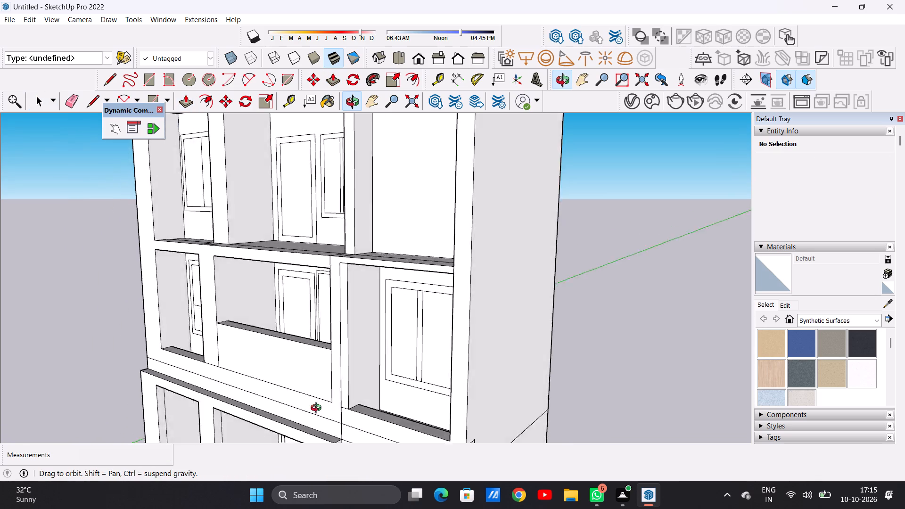
middle_drag(318, 409, 406, 404)
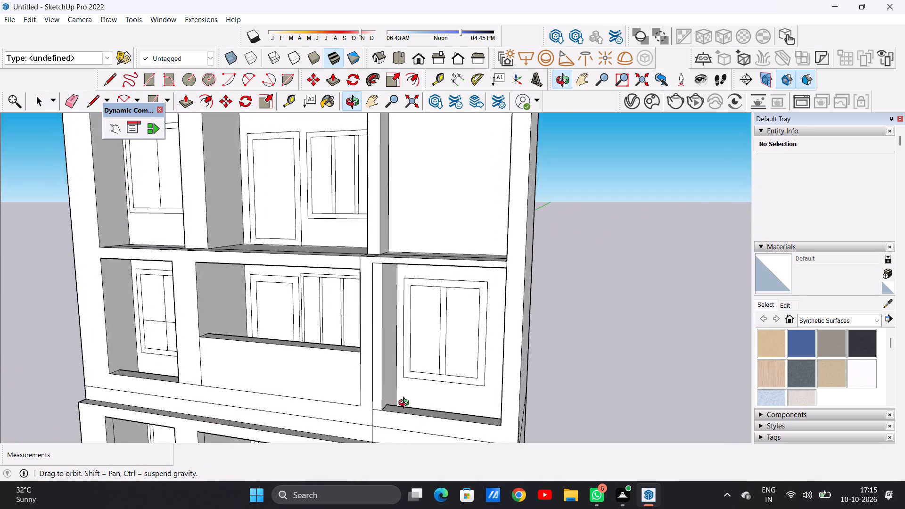
middle_drag(406, 404, 416, 400)
scroll(377, 350, down, 4)
middle_drag(390, 369, 438, 358)
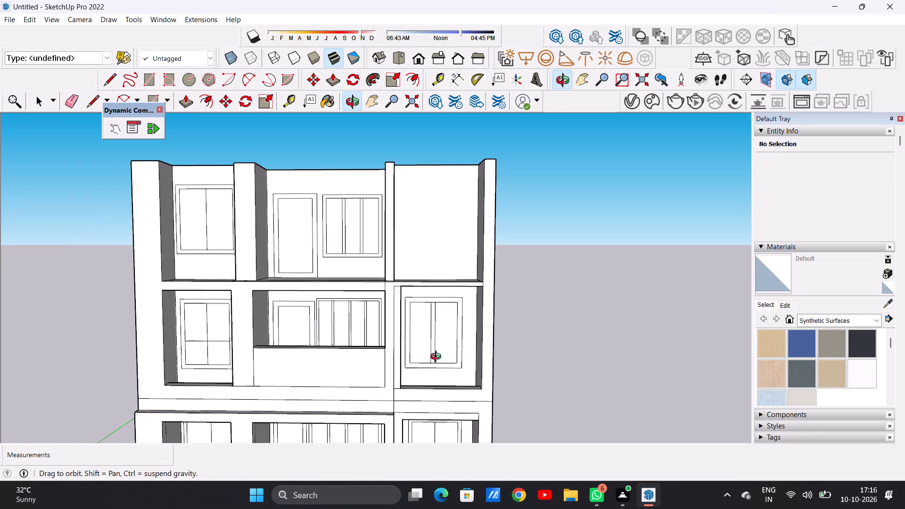
middle_drag(438, 358, 436, 358)
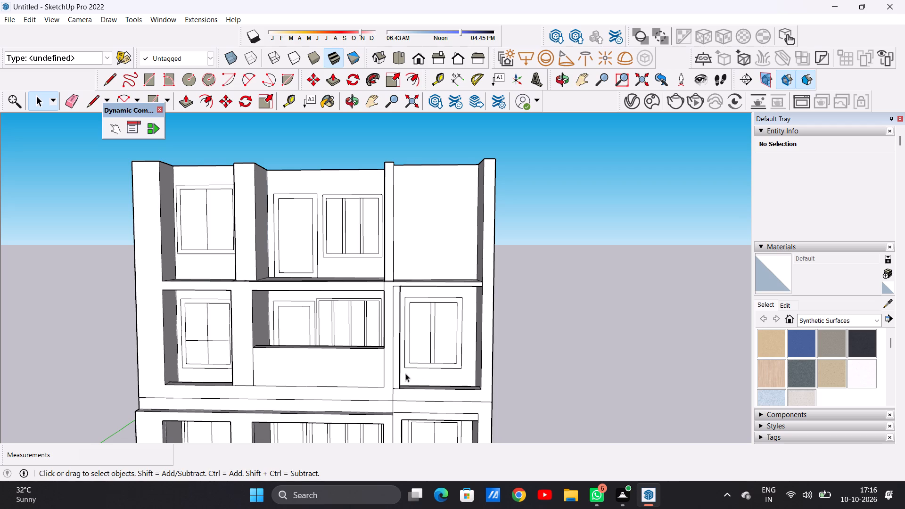
scroll(379, 373, down, 4)
middle_drag(413, 364, 359, 360)
scroll(410, 362, down, 1)
middle_drag(396, 379, 411, 376)
scroll(402, 373, up, 6)
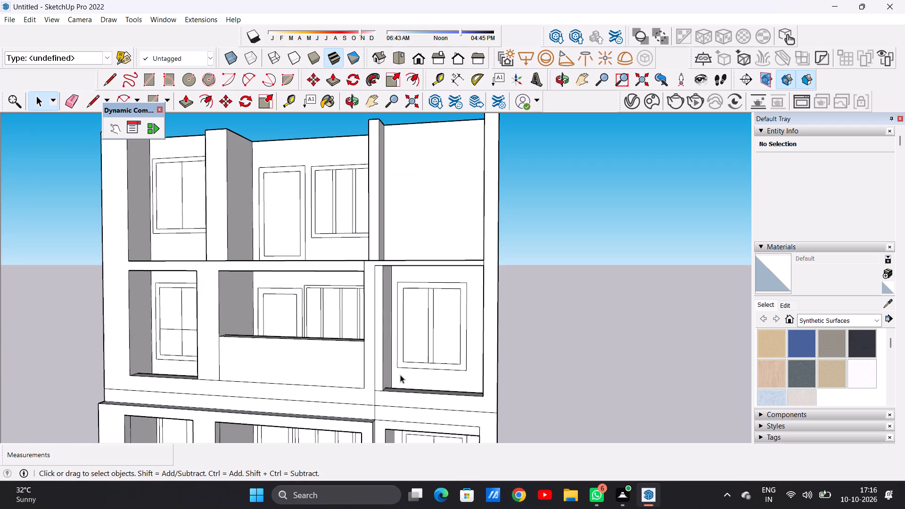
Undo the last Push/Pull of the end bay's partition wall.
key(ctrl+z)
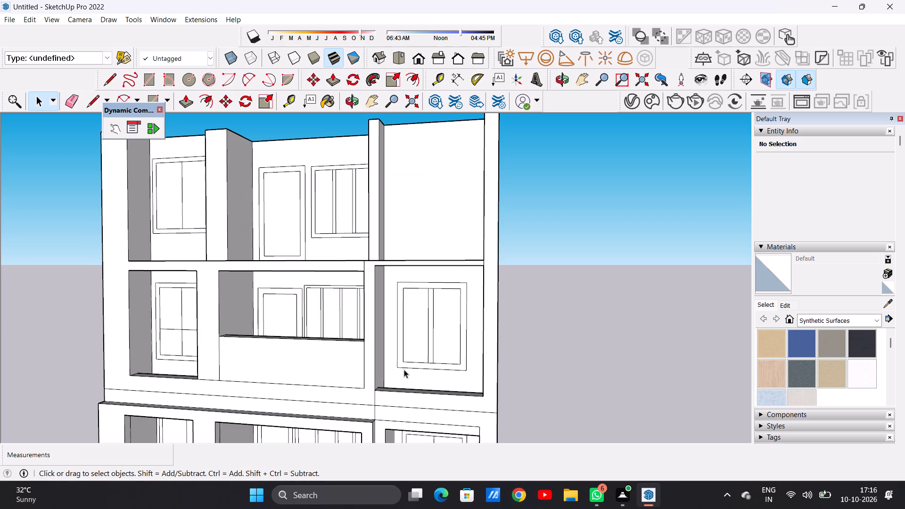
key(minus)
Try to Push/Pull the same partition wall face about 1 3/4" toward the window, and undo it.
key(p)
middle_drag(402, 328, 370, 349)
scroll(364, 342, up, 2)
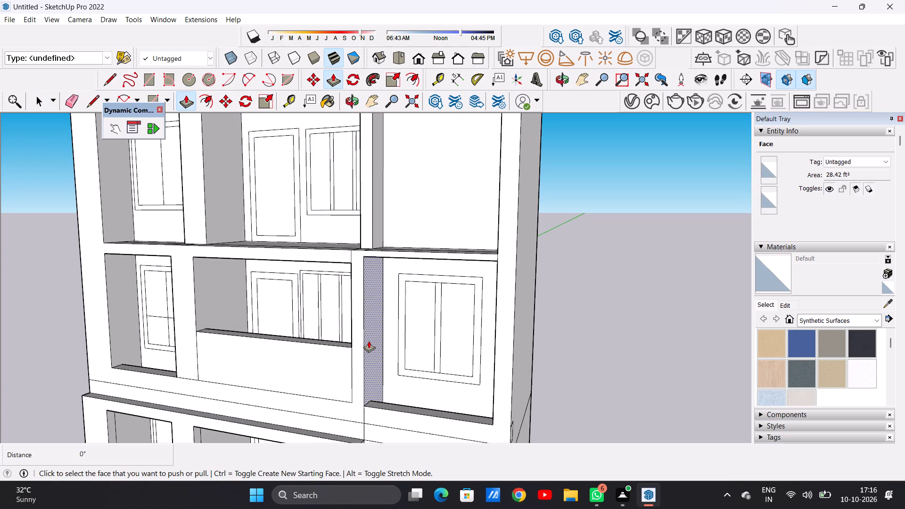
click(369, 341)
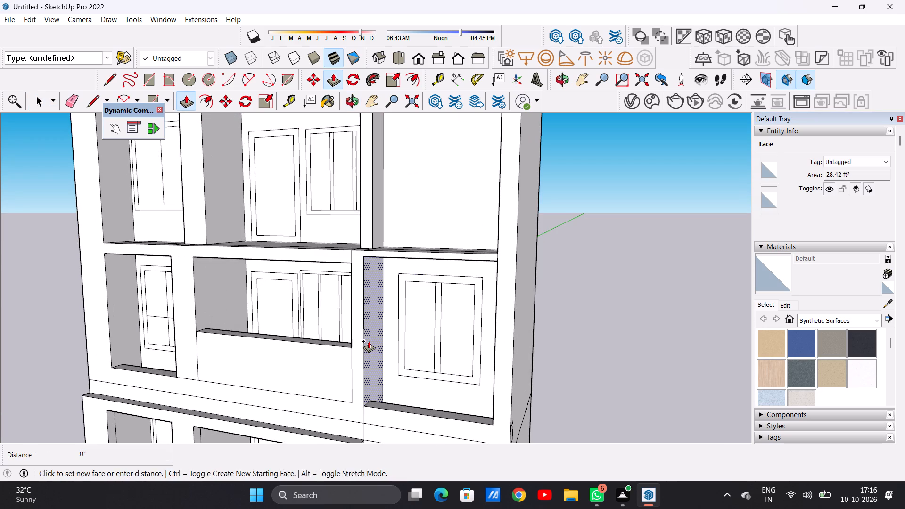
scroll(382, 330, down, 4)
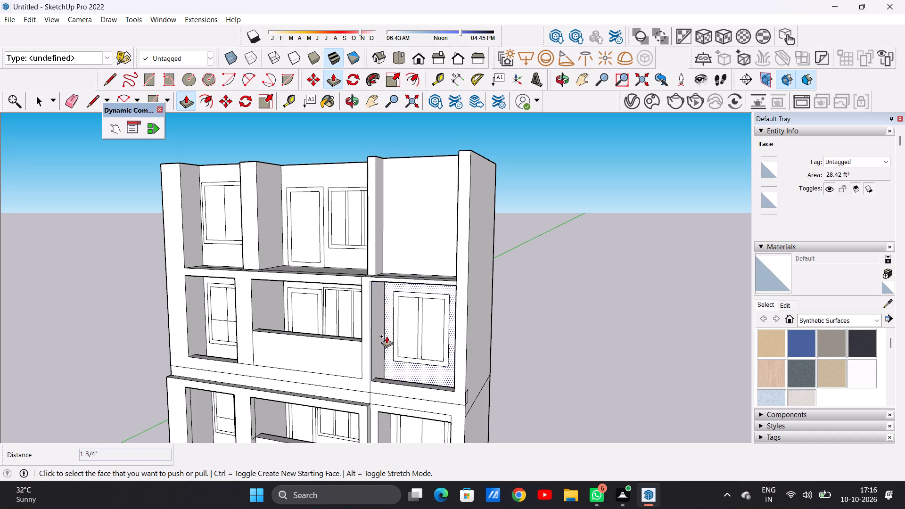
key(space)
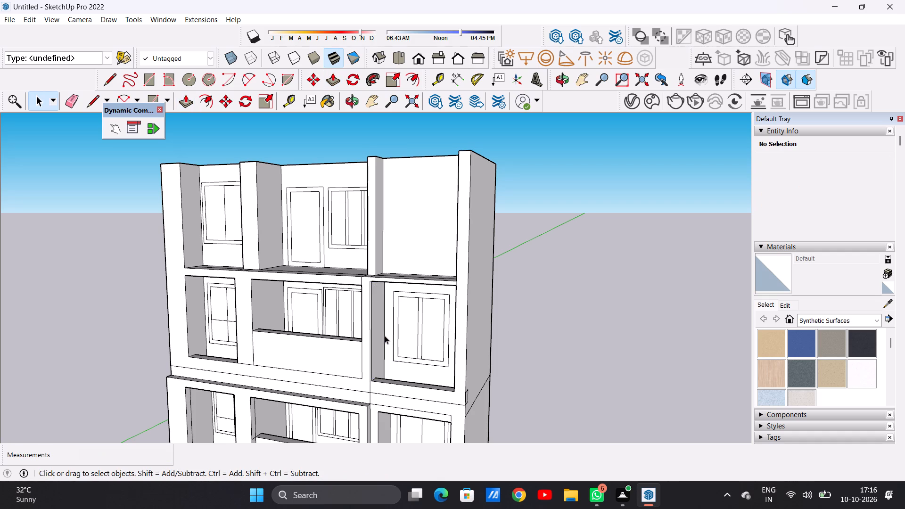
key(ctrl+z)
Push/Pull the end bay's partition wall face about 8 7/8" toward the window, in line with the opening's corner on the storey below.
key(p)
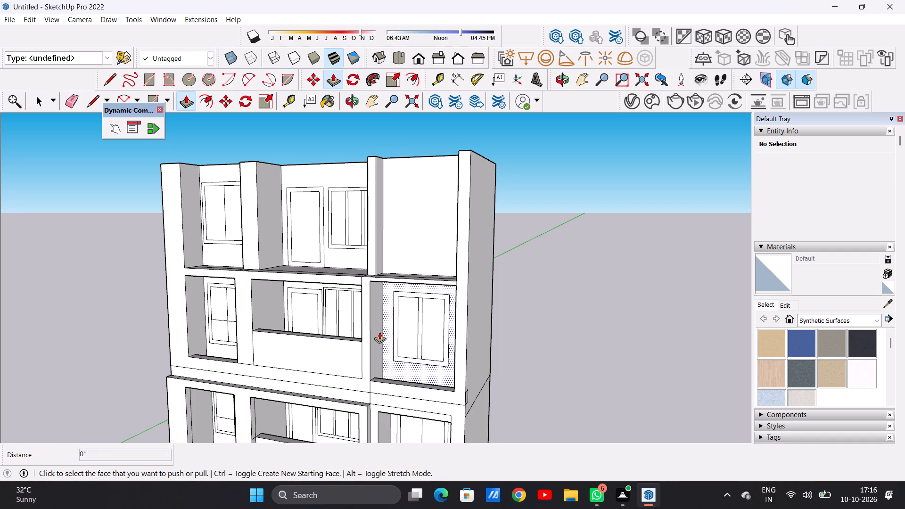
scroll(377, 330, up, 12)
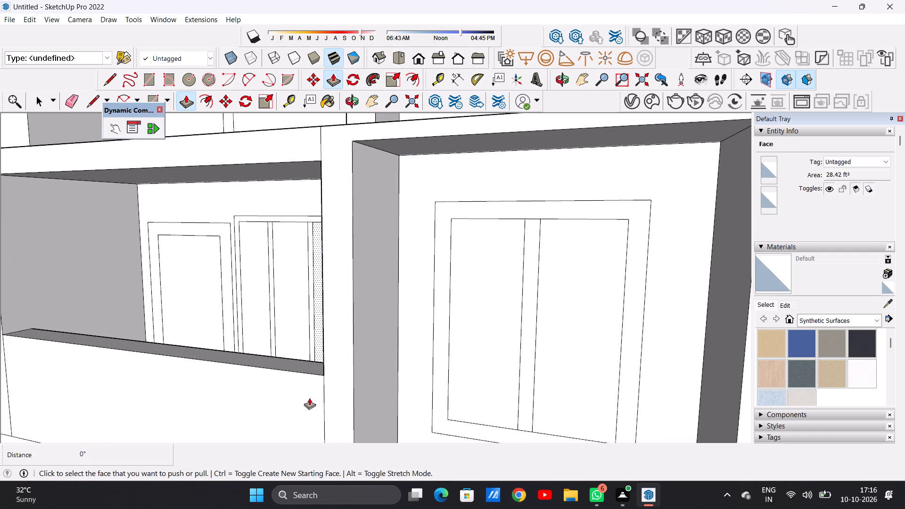
click(380, 315)
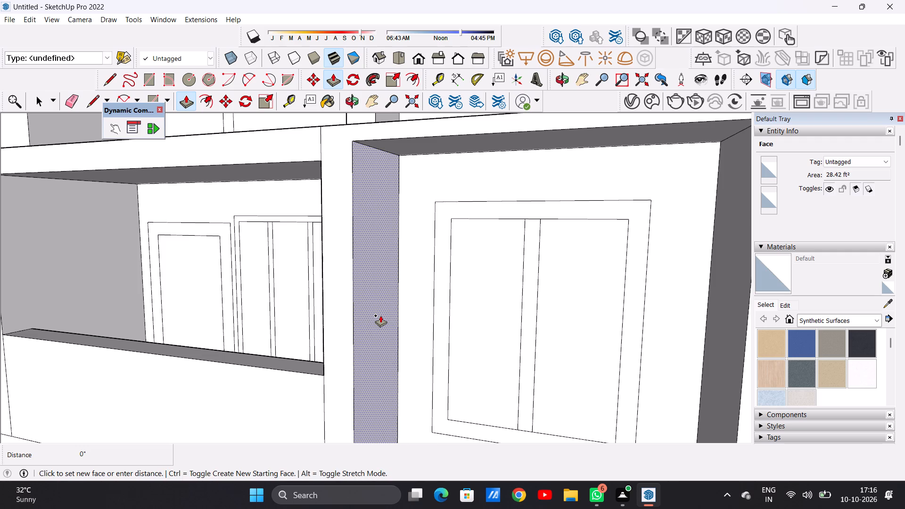
scroll(392, 317, down, 12)
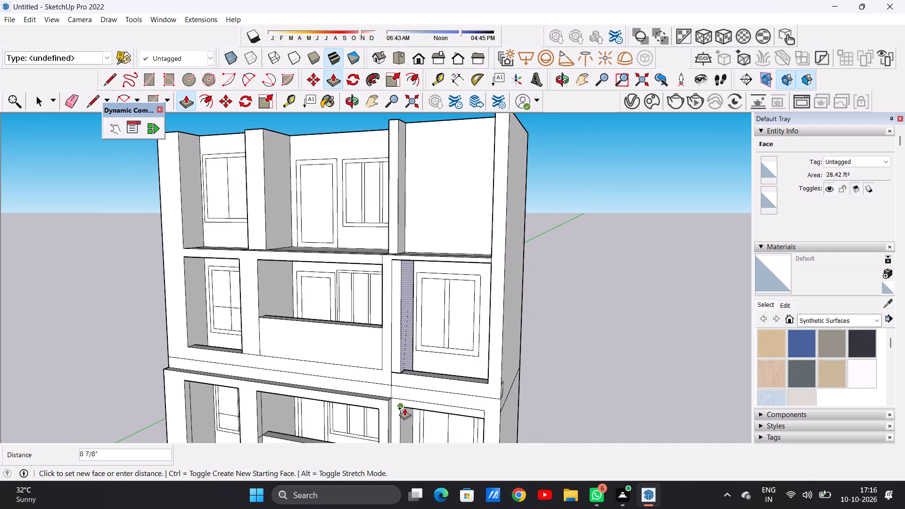
click(403, 407)
key(space)
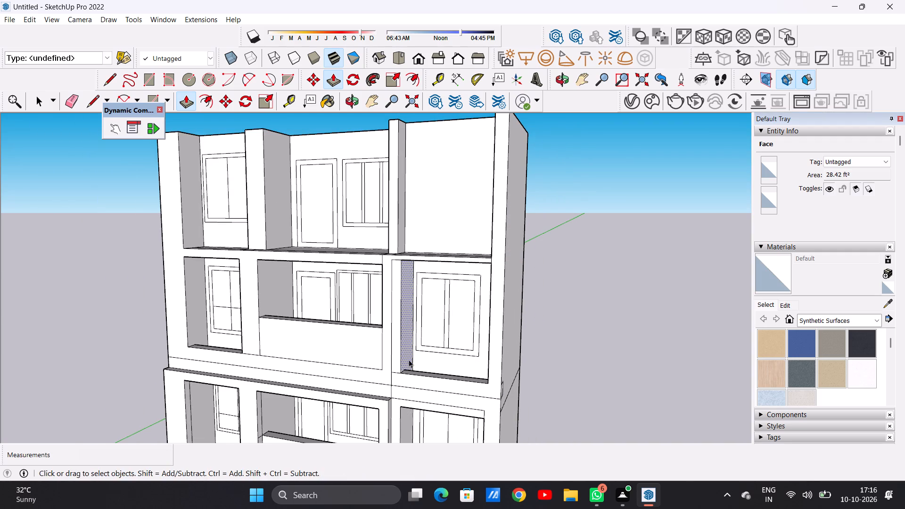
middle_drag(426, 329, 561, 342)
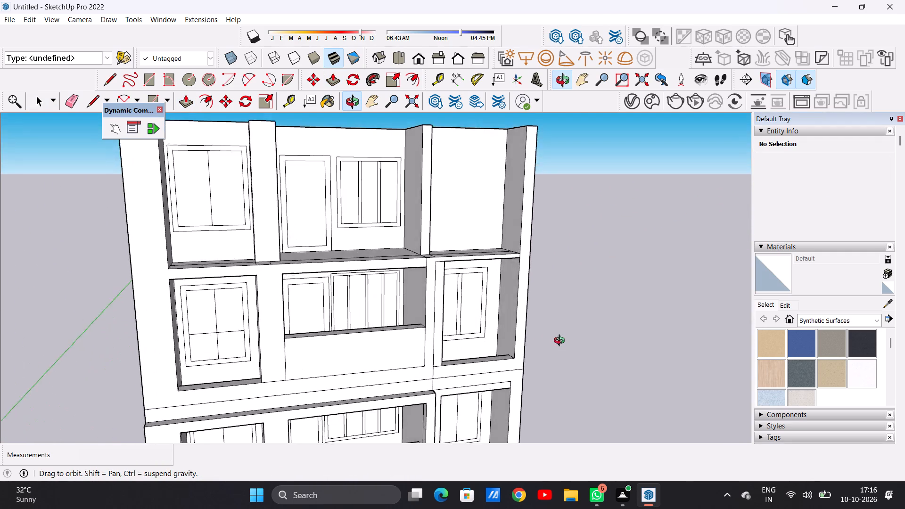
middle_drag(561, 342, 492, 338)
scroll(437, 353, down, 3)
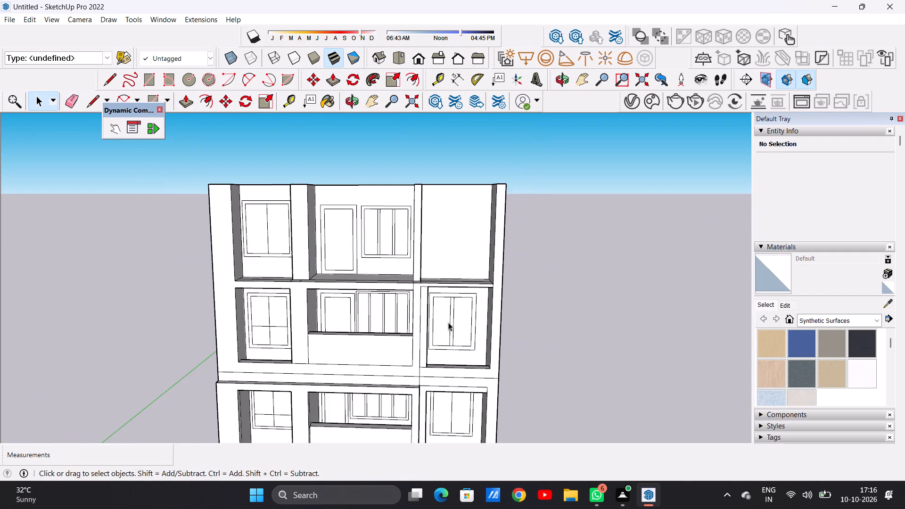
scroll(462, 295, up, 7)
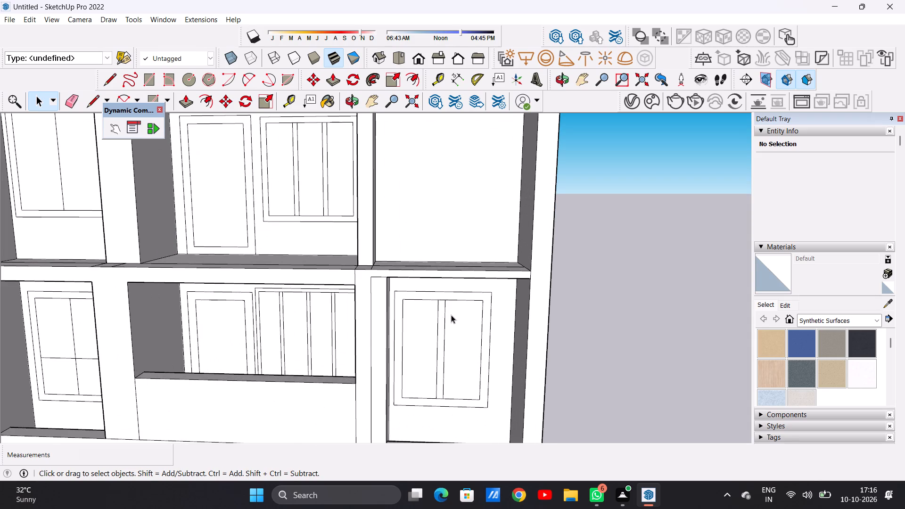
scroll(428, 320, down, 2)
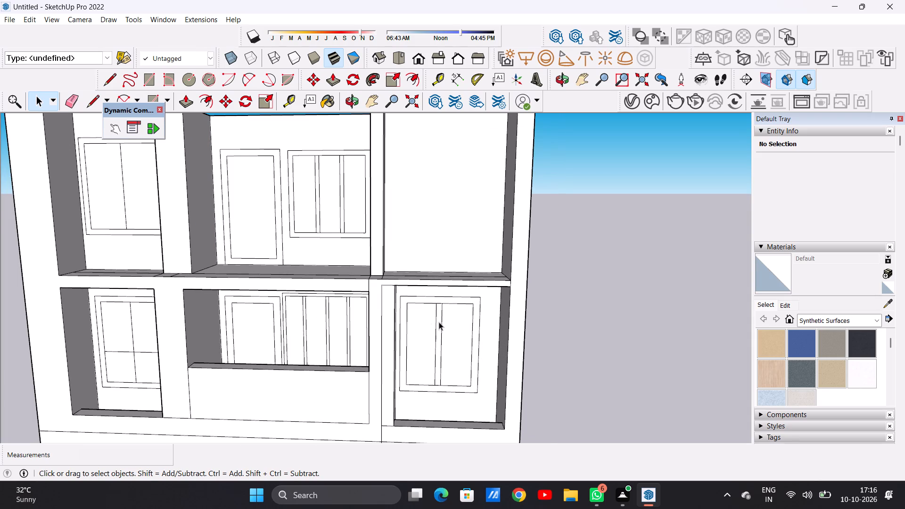
Push/Pull the top inner face of the end bay's opening, one storey below the top, by about 6" to the corner of the opening.
middle_drag(437, 318, 427, 256)
scroll(419, 270, up, 7)
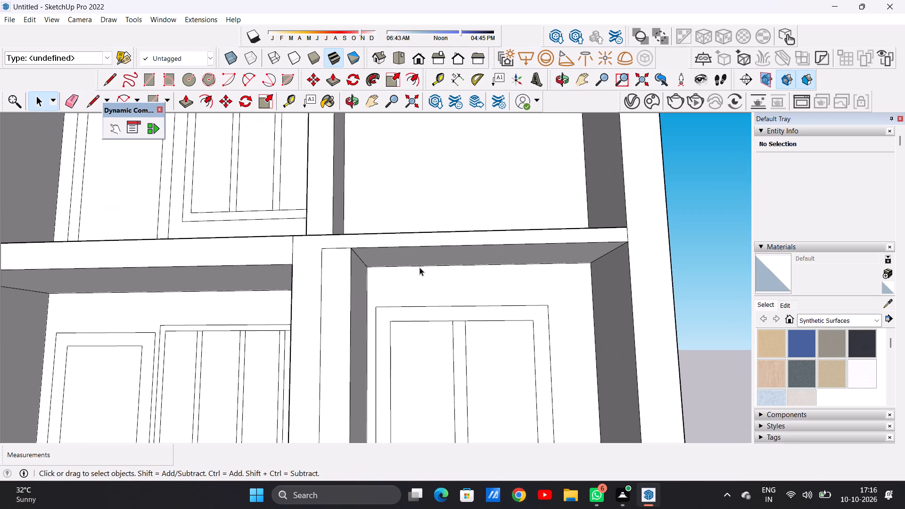
key(p)
scroll(410, 254, up, 3)
click(410, 254)
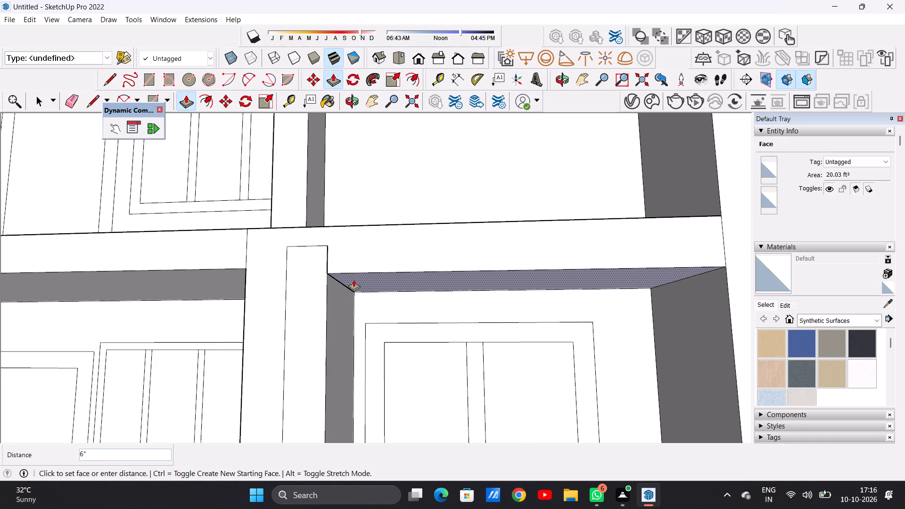
click(354, 279)
key(space)
Draw a line about 4 3/16" long from the partition strip's upper corner up to the slab edge above.
scroll(369, 295, down, 2)
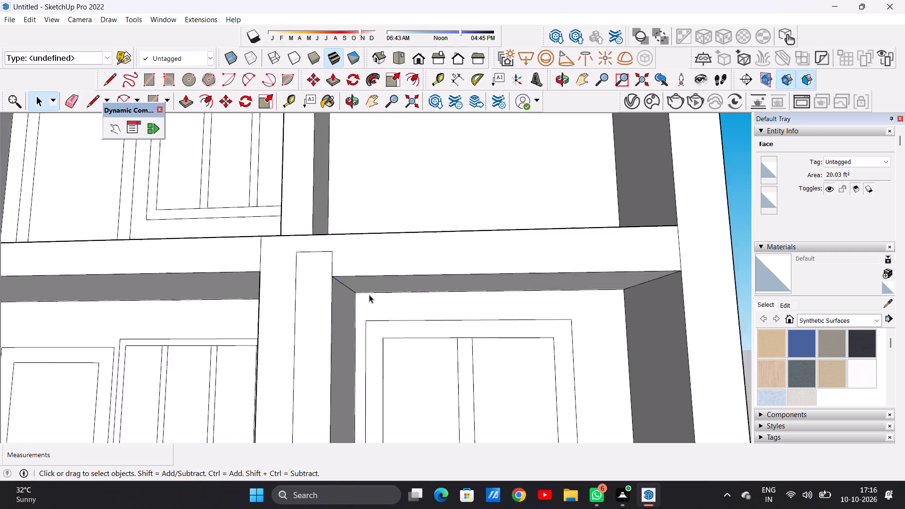
scroll(369, 295, down, 14)
middle_drag(377, 305, 384, 380)
scroll(362, 300, up, 10)
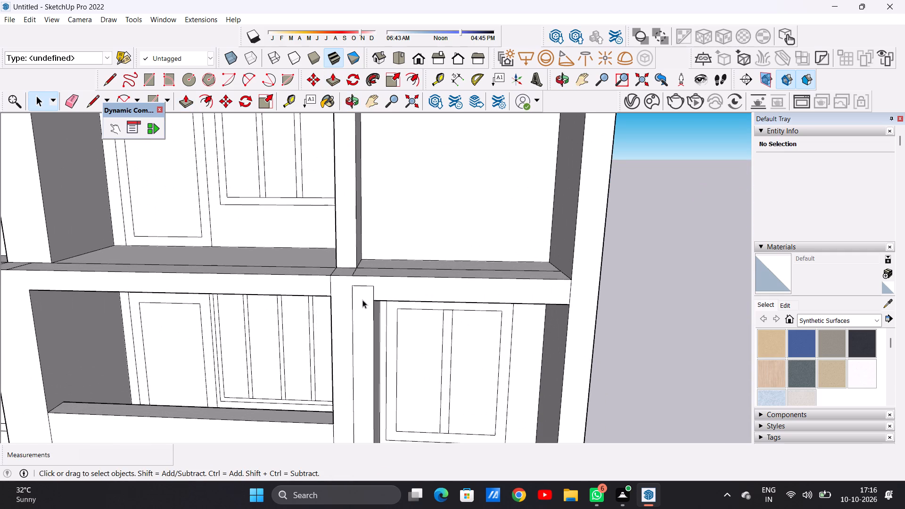
key(l)
click(354, 285)
click(354, 274)
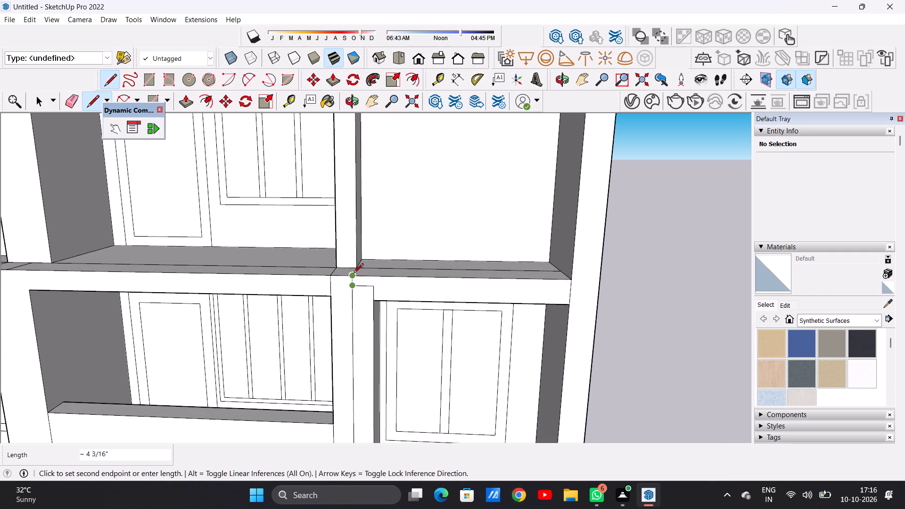
key(space)
Erase the leftover strip edges beside the top corner of the end bay's opening below the top storey.
text(E)
drag(366, 283, 367, 283)
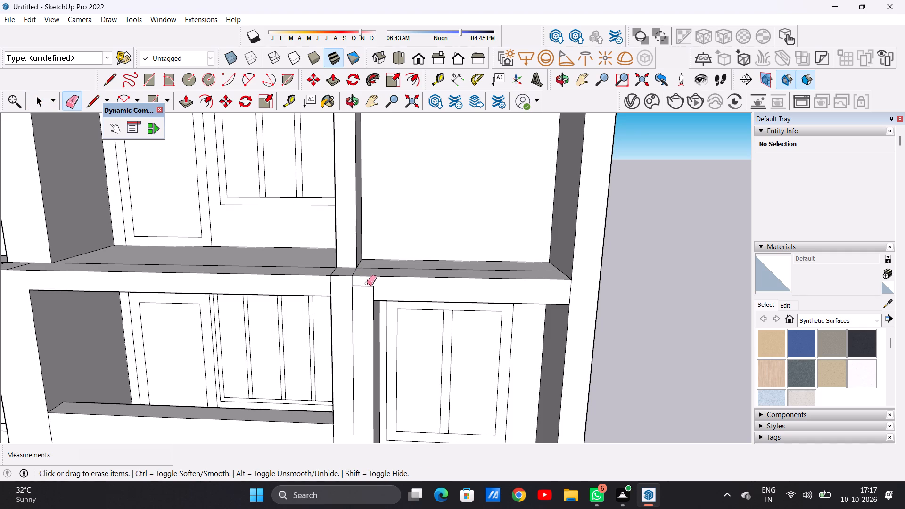
drag(367, 283, 367, 287)
drag(378, 286, 373, 293)
drag(373, 293, 363, 292)
key(space)
Examine the top storey's end bay and its partition wall against the storeys below.
scroll(408, 353, down, 13)
middle_drag(421, 371, 422, 325)
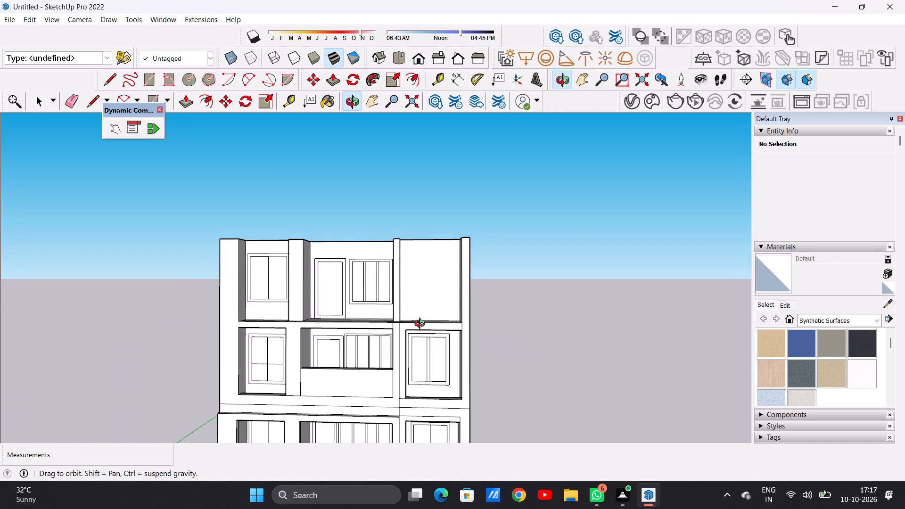
middle_drag(422, 325, 422, 326)
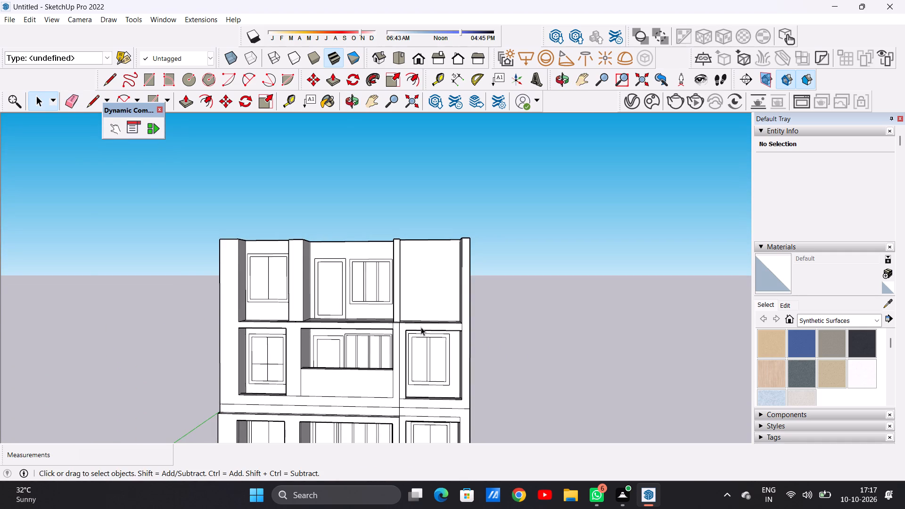
scroll(420, 334, down, 15)
scroll(411, 338, up, 9)
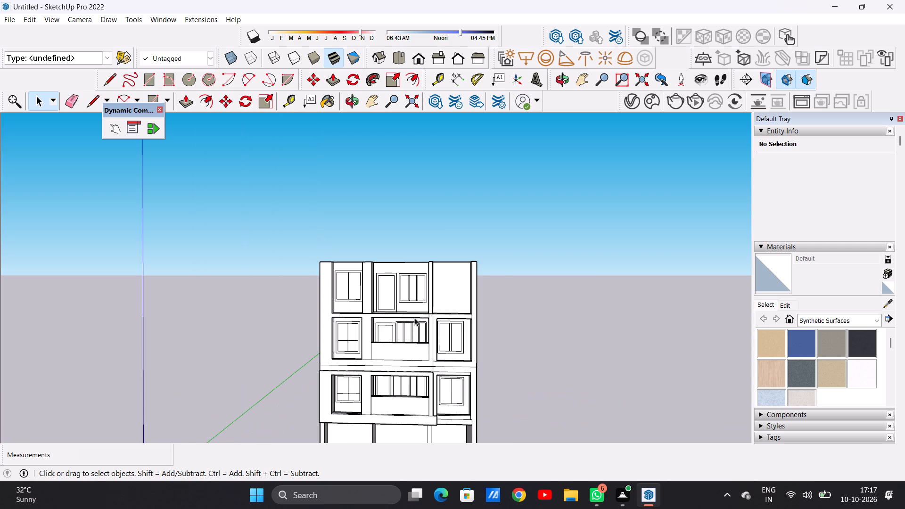
scroll(442, 284, up, 8)
middle_drag(469, 283, 398, 402)
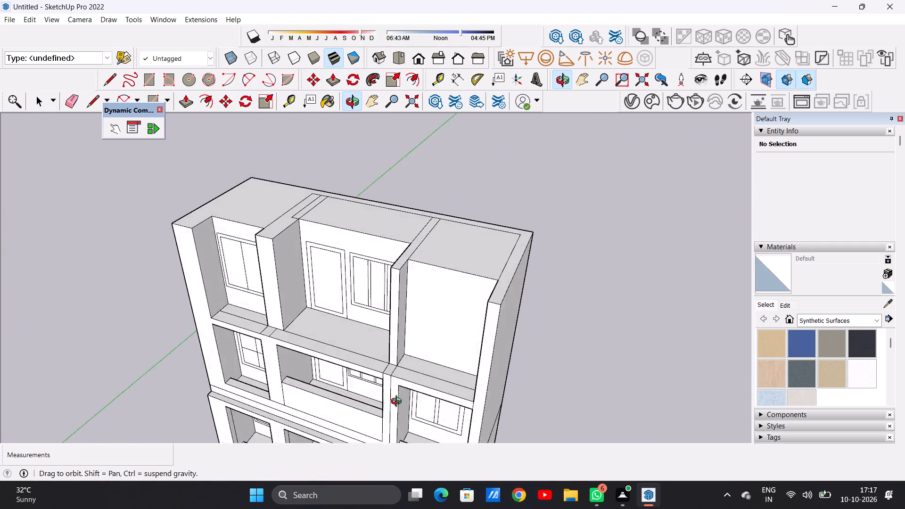
middle_drag(398, 402, 466, 308)
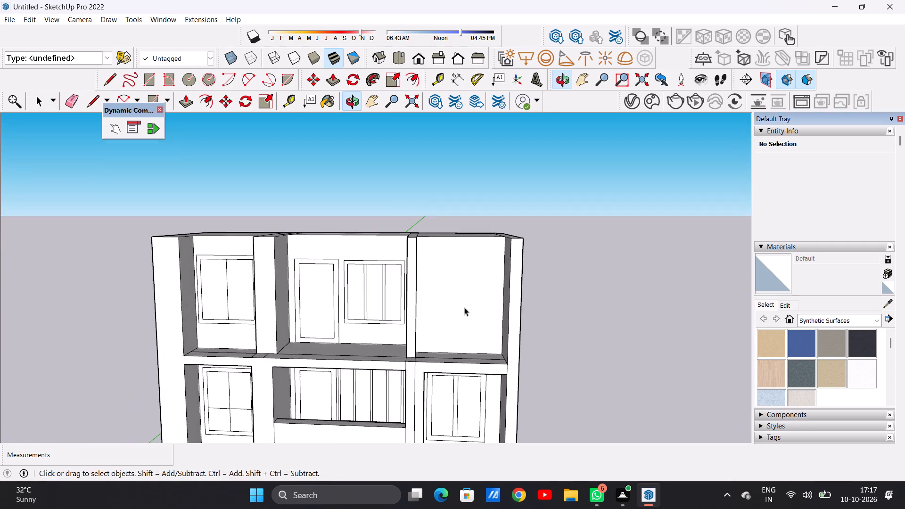
middle_drag(453, 304, 449, 300)
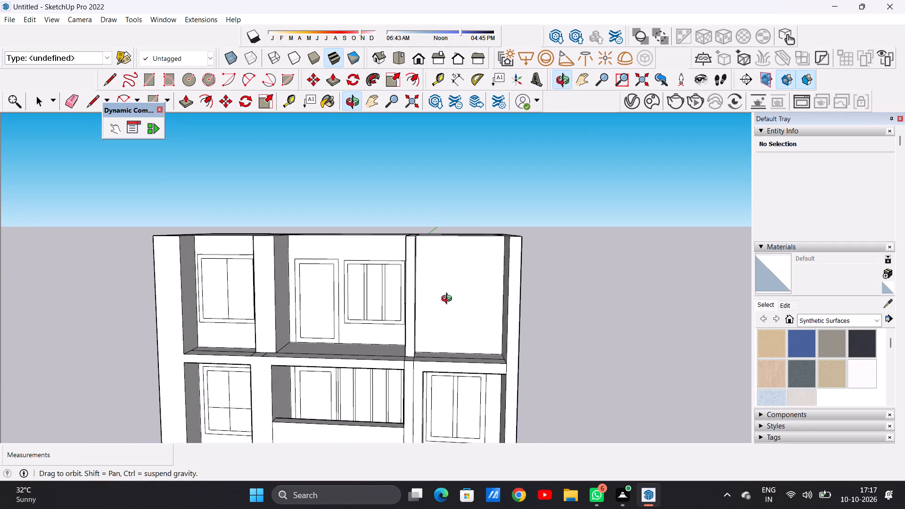
middle_drag(449, 300, 449, 297)
scroll(459, 301, up, 5)
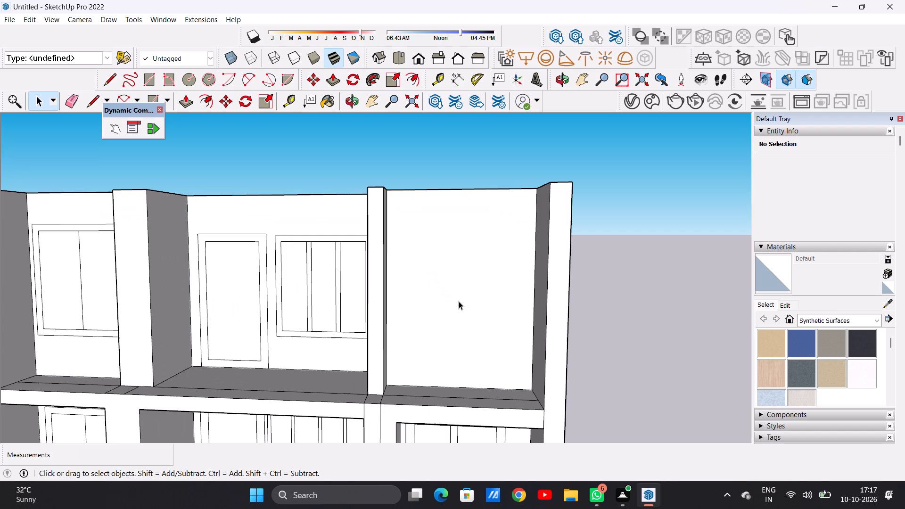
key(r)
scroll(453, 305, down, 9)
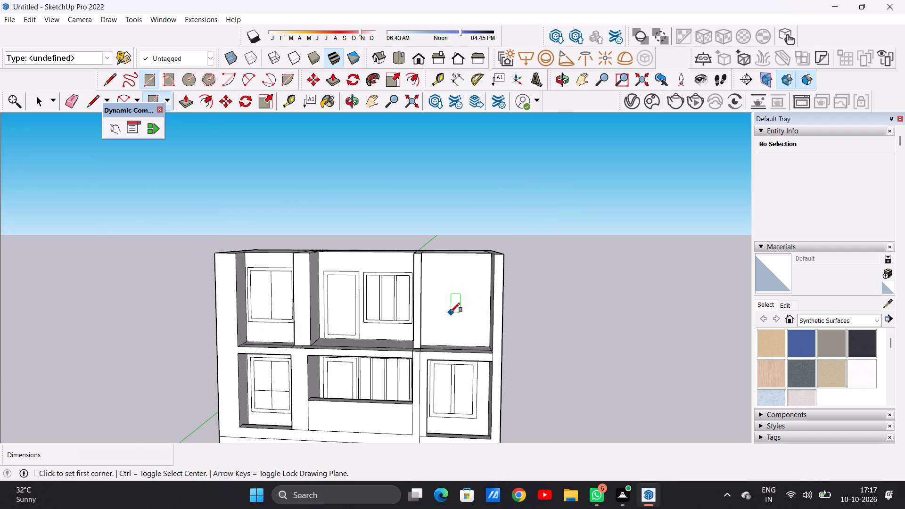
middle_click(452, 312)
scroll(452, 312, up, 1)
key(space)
Push/Pull the narrow front face of the top storey's end-bay partition wall outward about 1' 4 1/8", flush with the slab front.
middle_drag(461, 299, 420, 328)
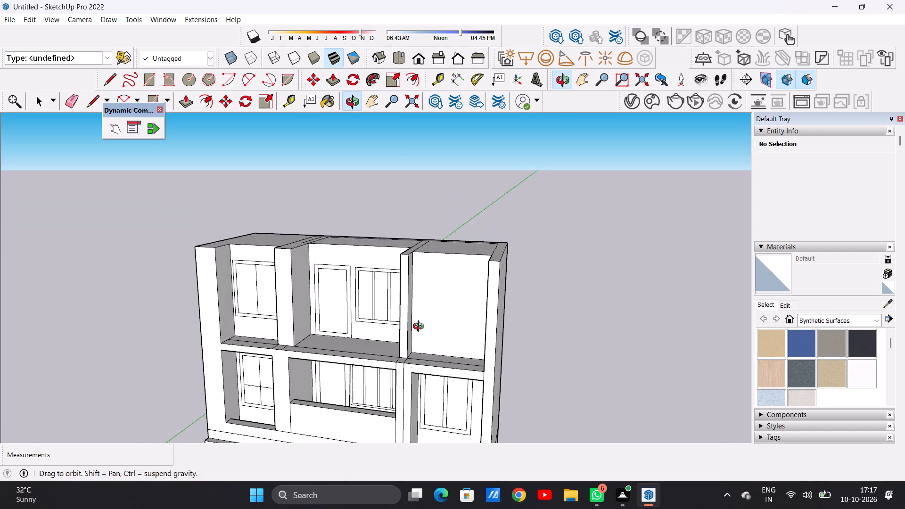
middle_drag(420, 328, 418, 339)
key(p)
scroll(410, 312, up, 6)
middle_drag(404, 375, 378, 390)
scroll(379, 378, up, 2)
click(386, 378)
scroll(361, 374, down, 6)
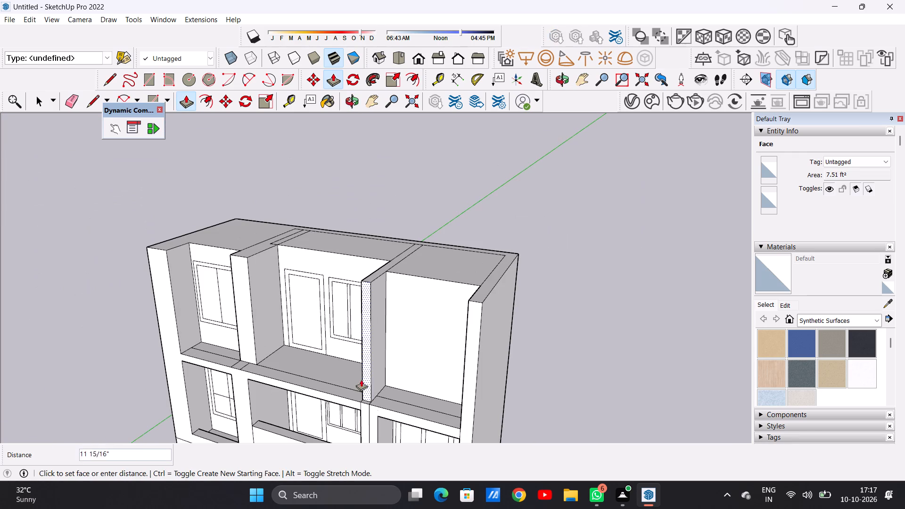
click(370, 400)
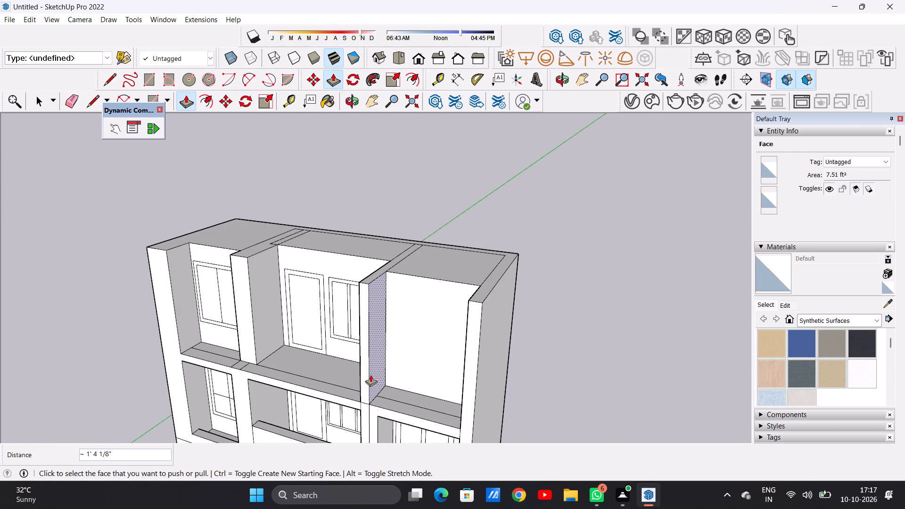
Push/Pull the top-storey partition's side face 8 7/8" into the end bay as a new face, aligned with the opening's corner below.
click(377, 335)
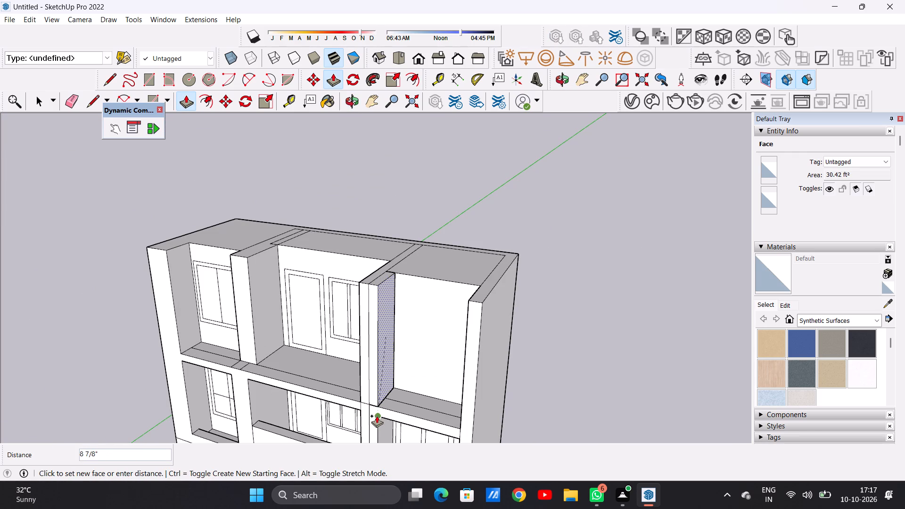
click(377, 416)
key(space)
Draw a window rectangle about 5' 10" wide and 6' 5" high on the back wall of the top storey's end bay.
scroll(405, 373, down, 7)
middle_drag(404, 369, 469, 299)
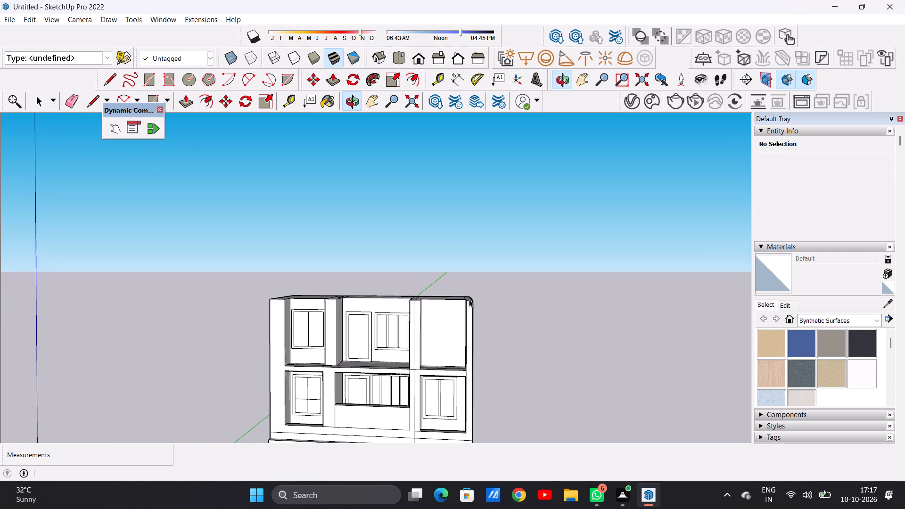
scroll(442, 349, up, 8)
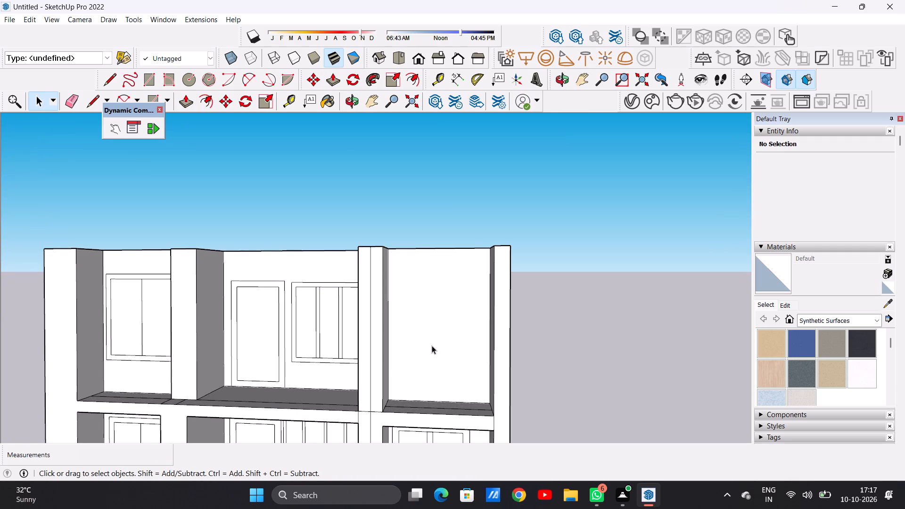
scroll(426, 330, down, 5)
middle_drag(427, 329, 408, 384)
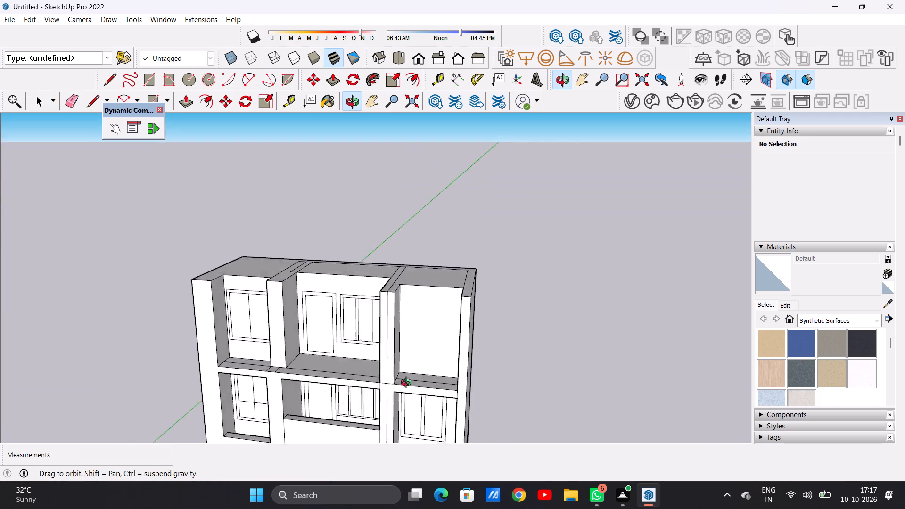
middle_drag(408, 384, 437, 318)
scroll(437, 318, up, 1)
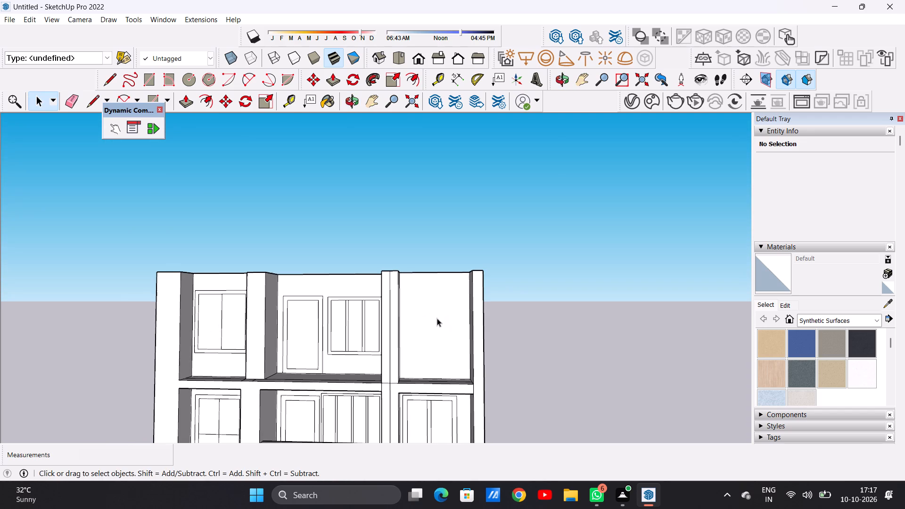
key(r)
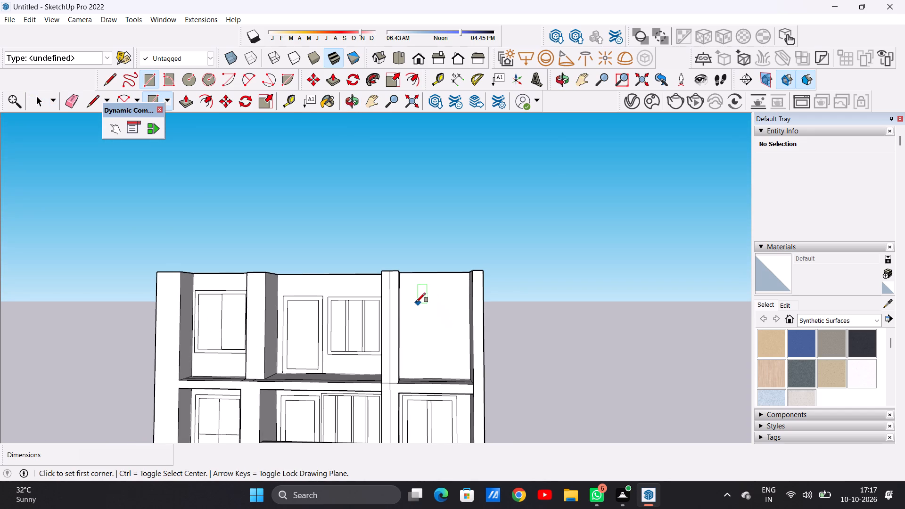
scroll(416, 302, up, 3)
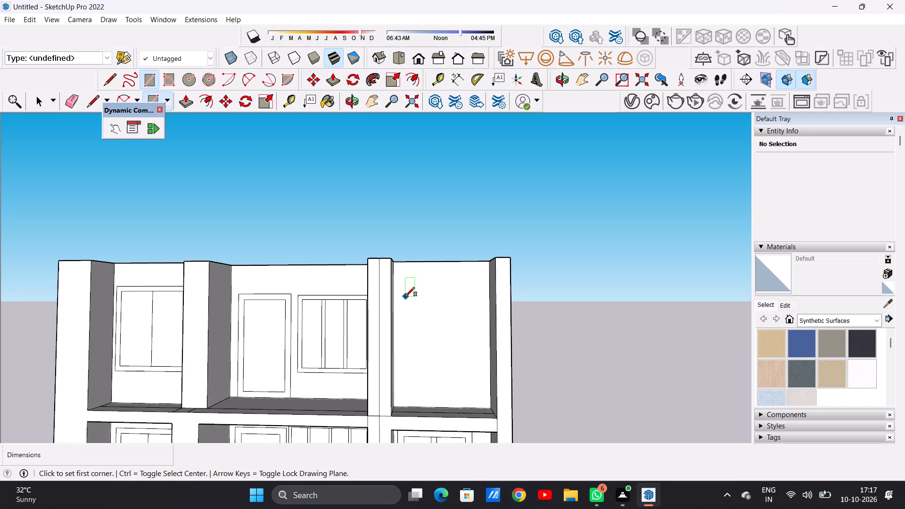
click(400, 295)
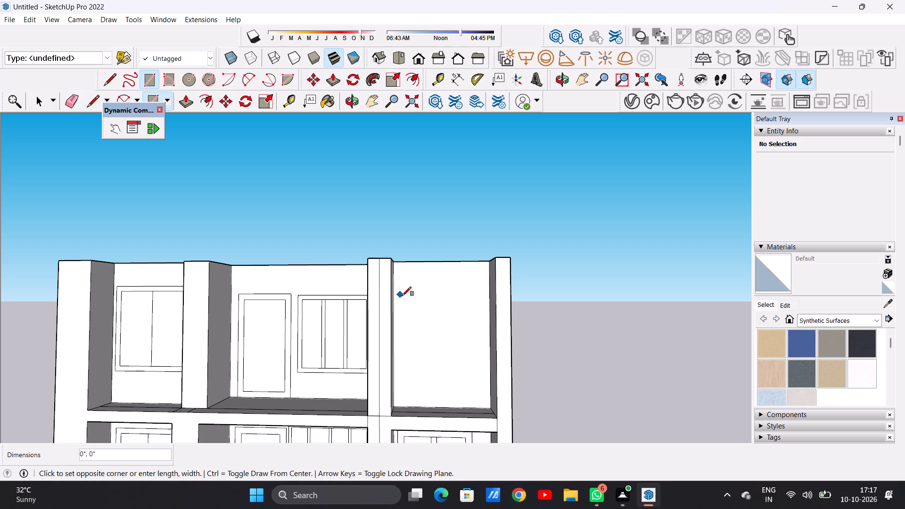
click(483, 296)
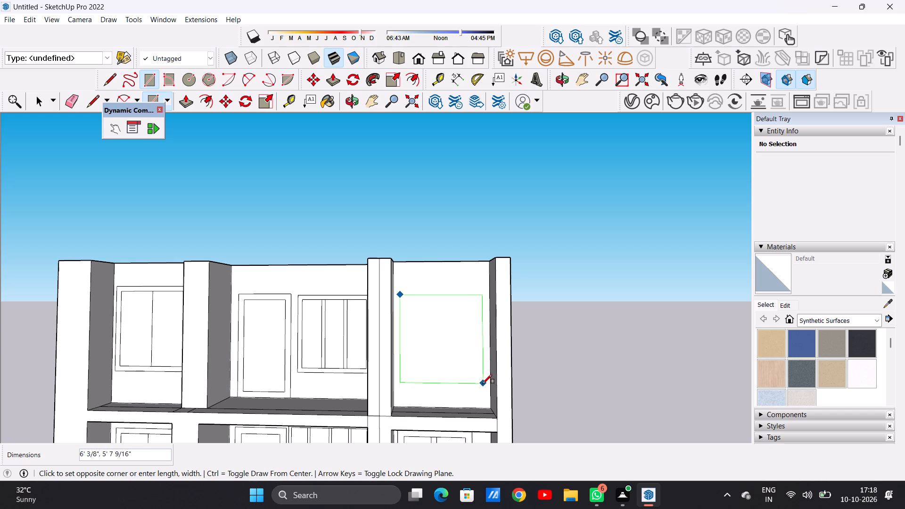
click(486, 389)
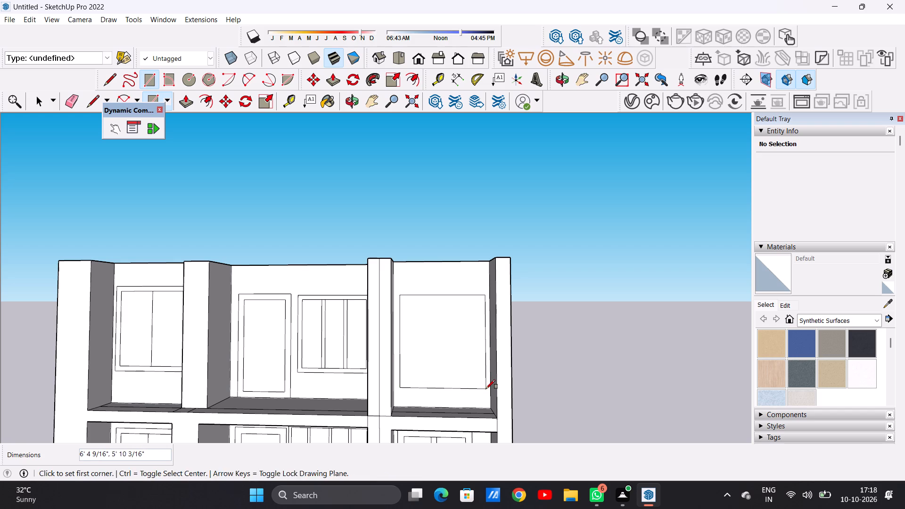
key(space)
Offset the end-bay window rectangle inward by about 6 11/16" to form its frame.
scroll(463, 369, down, 18)
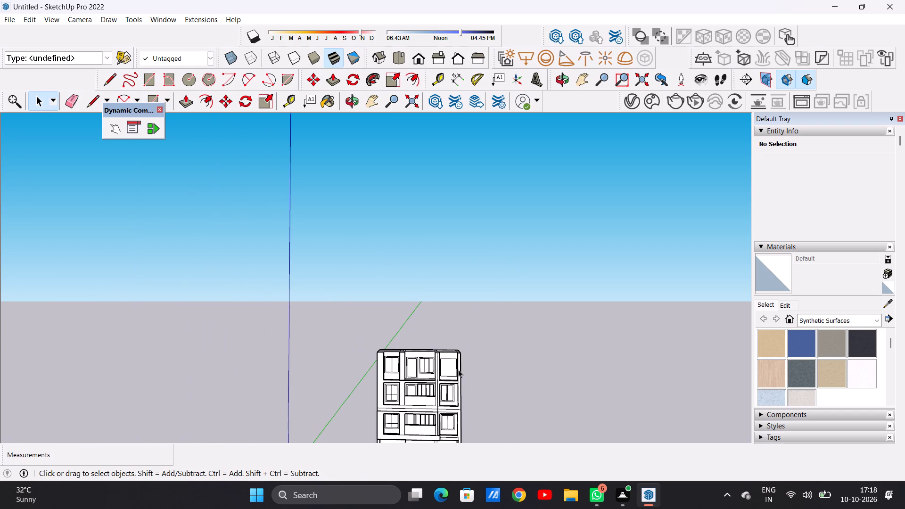
scroll(450, 358, up, 14)
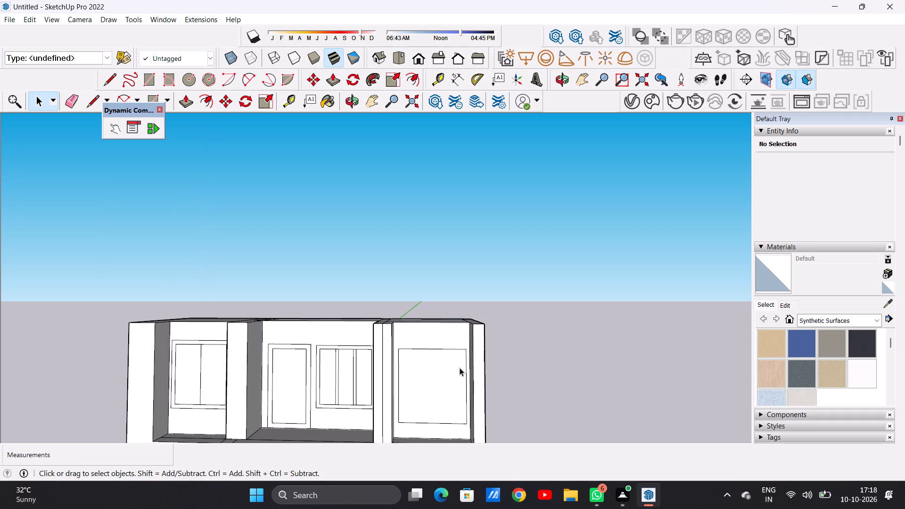
key(o)
key(f)
click(418, 359)
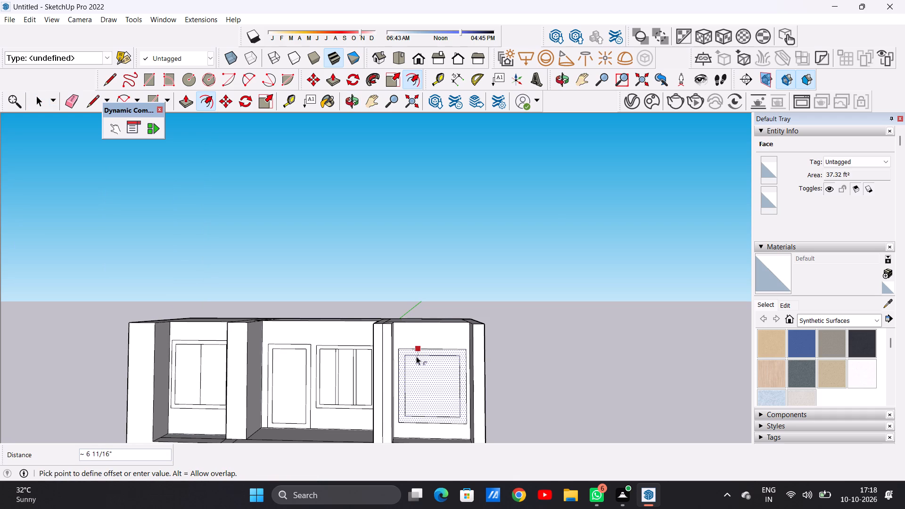
click(416, 355)
key(space)
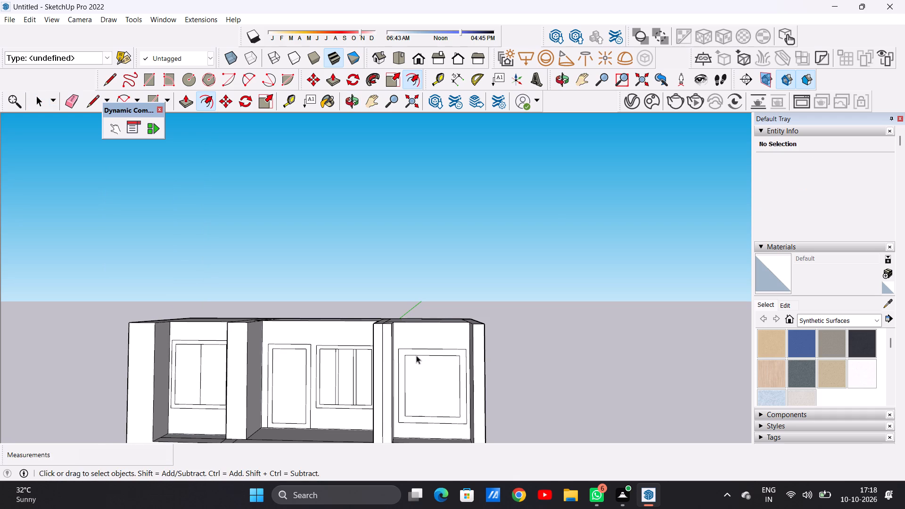
Erase the two closely spaced vertical mullion lines from the end-bay window one storey below the top.
text(L)
scroll(435, 325, down, 12)
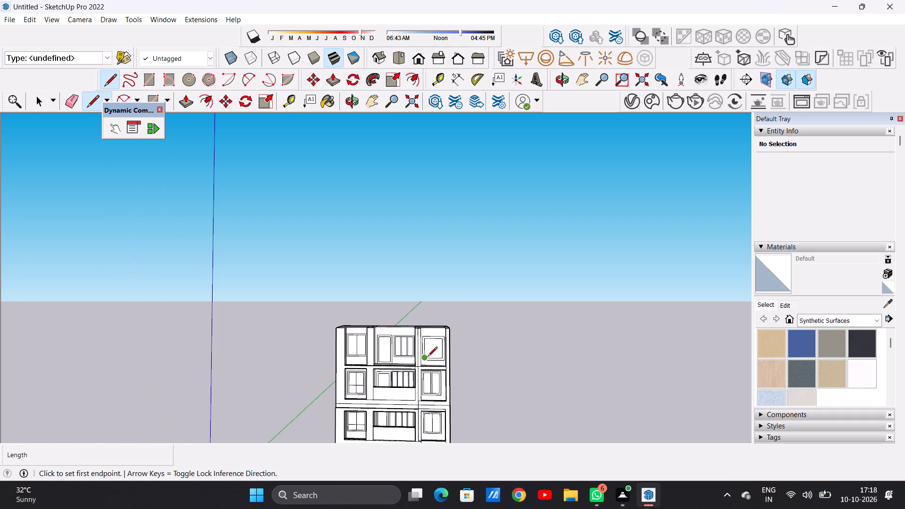
scroll(428, 426, up, 10)
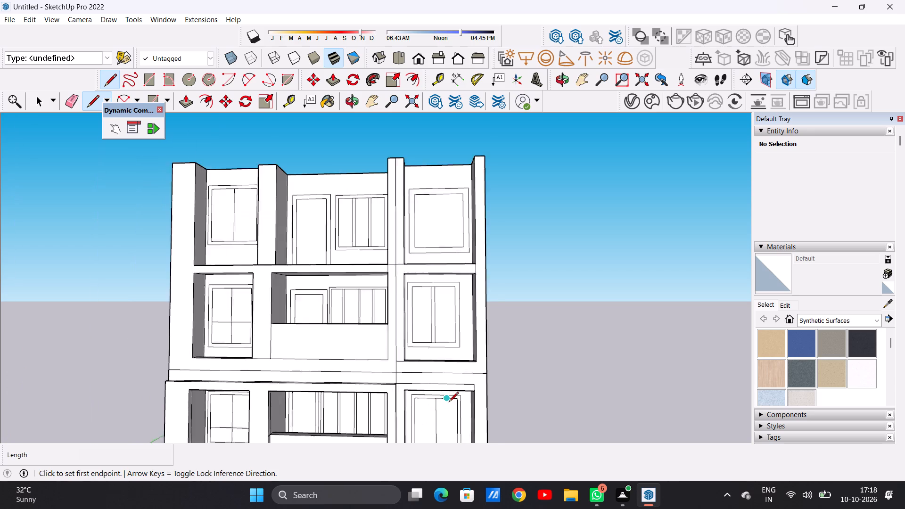
scroll(449, 402, up, 2)
scroll(437, 401, down, 5)
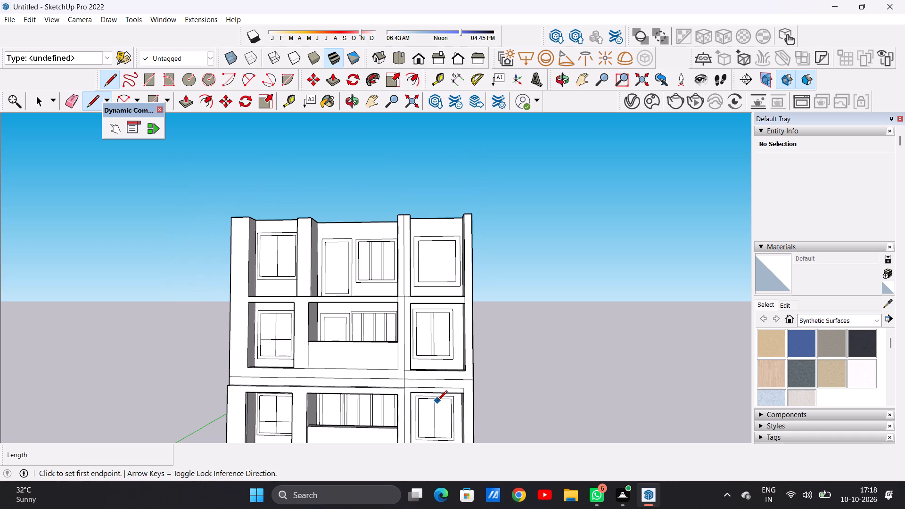
scroll(425, 364, down, 9)
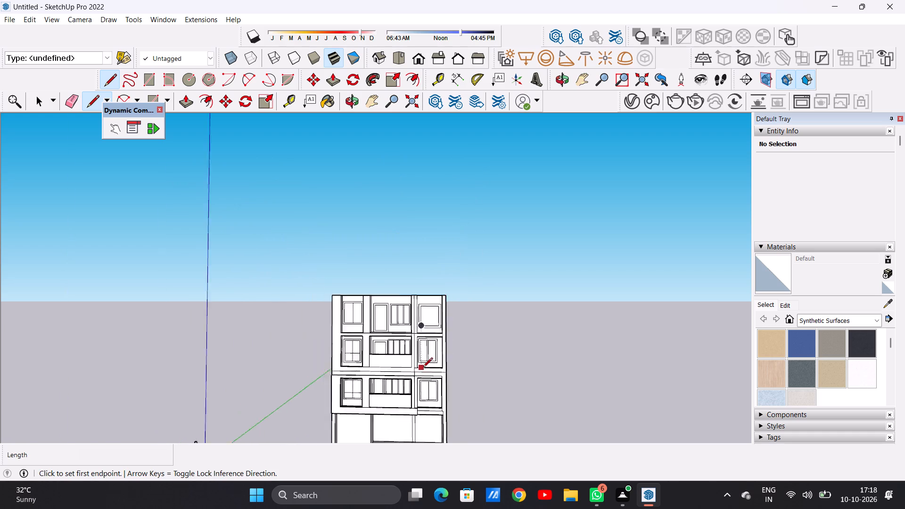
scroll(423, 368, down, 1)
scroll(420, 421, up, 5)
scroll(460, 288, up, 6)
scroll(444, 292, down, 1)
scroll(425, 309, up, 1)
scroll(425, 309, down, 1)
scroll(425, 309, up, 5)
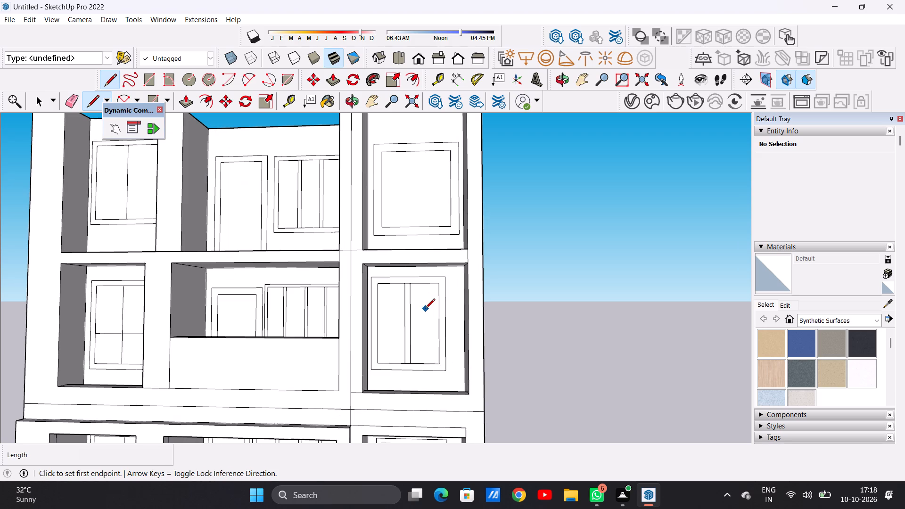
key(space)
scroll(402, 320, up, 7)
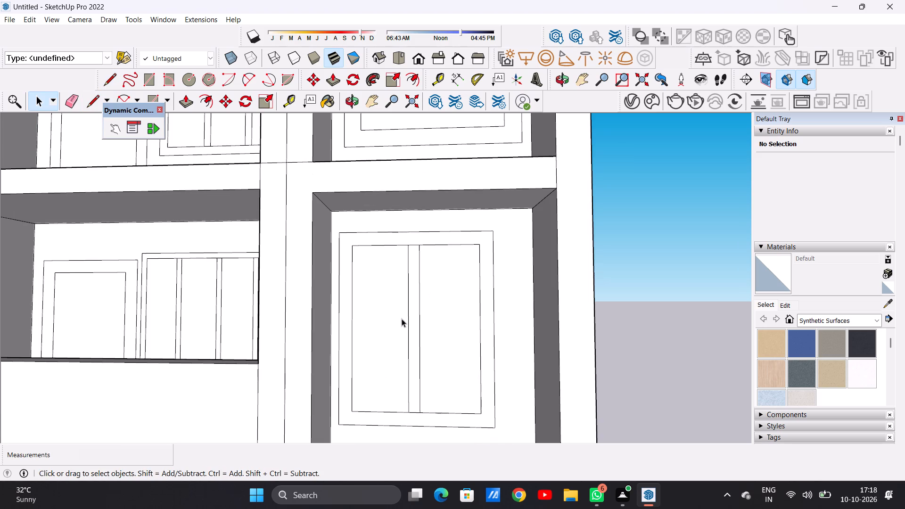
key(e)
drag(402, 312, 444, 312)
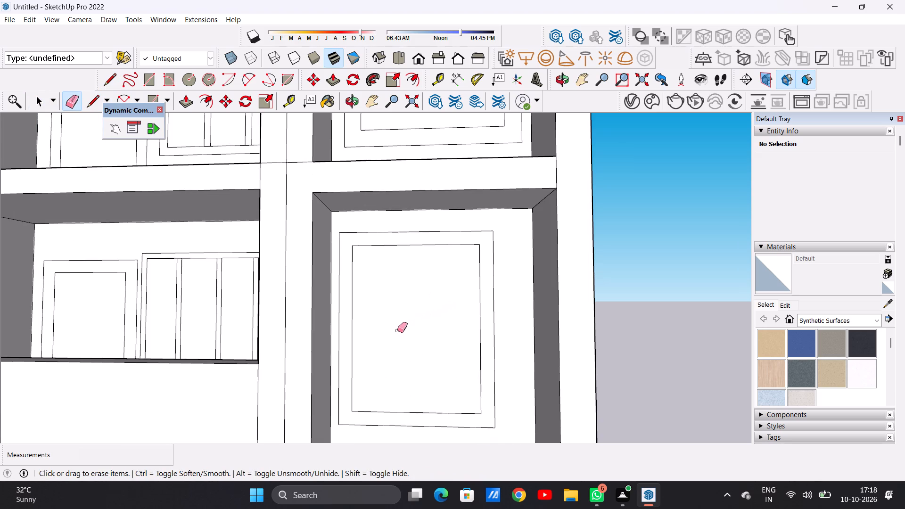
Draw a single vertical centre line about 5' 5 1/2" long inside that window's inner frame.
key(l)
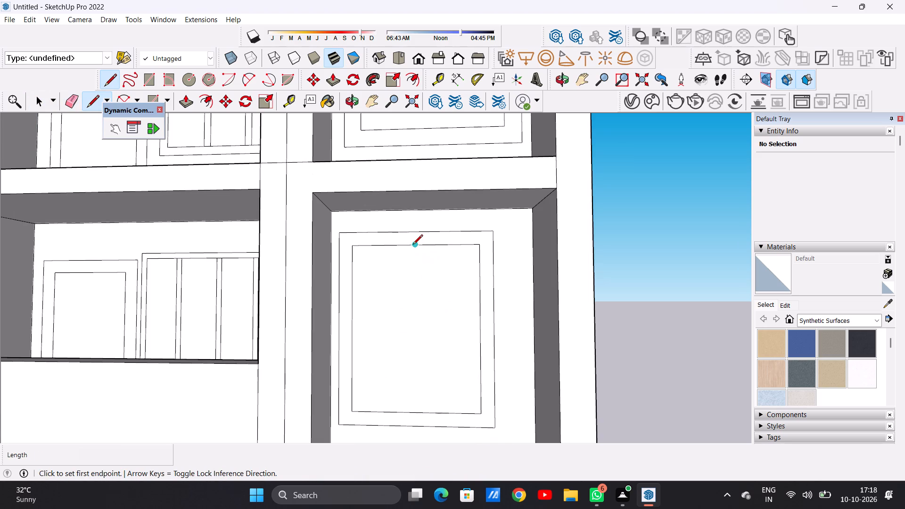
click(413, 245)
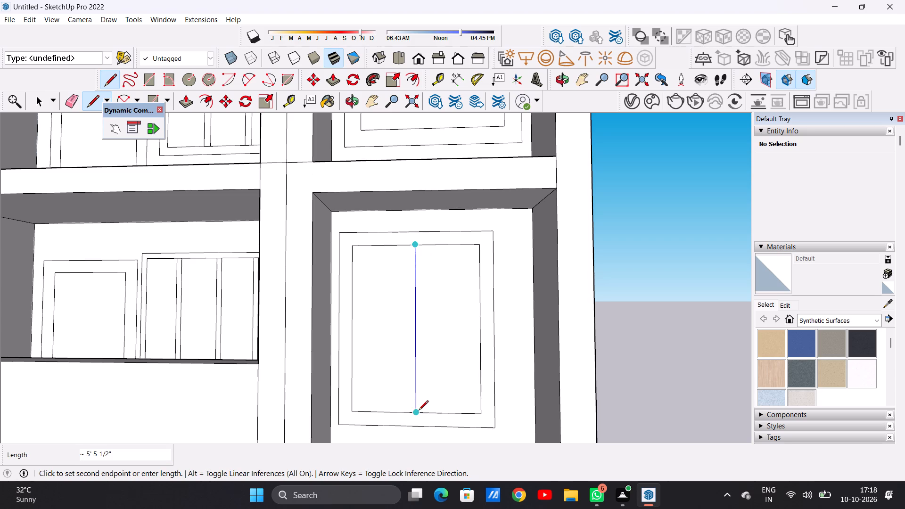
click(419, 411)
Divide the top storey's end-bay window with a vertical centre line about 5' 3 1/8" long inside its frame.
scroll(405, 387, down, 13)
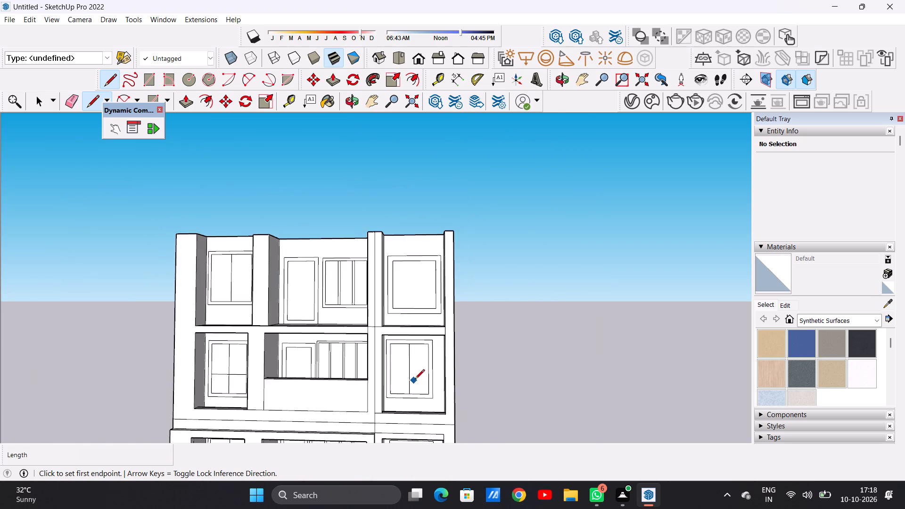
scroll(415, 380, down, 10)
scroll(429, 320, up, 19)
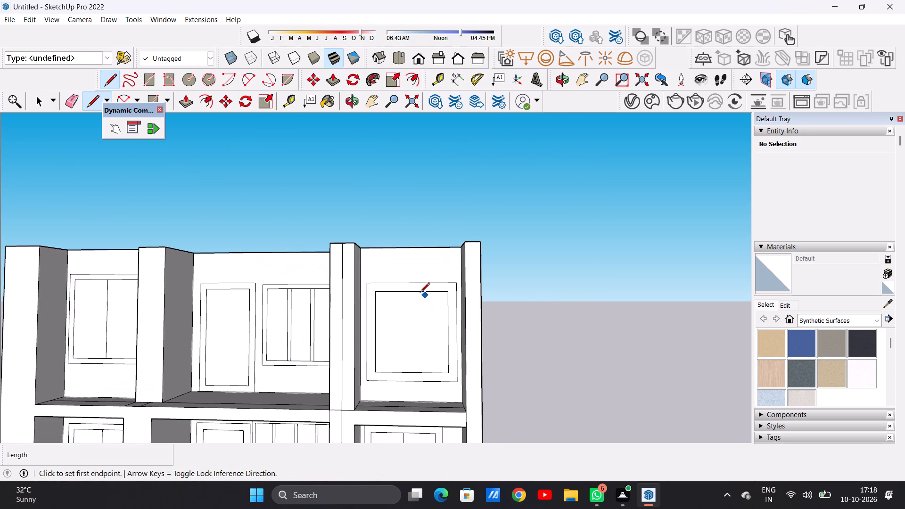
click(412, 291)
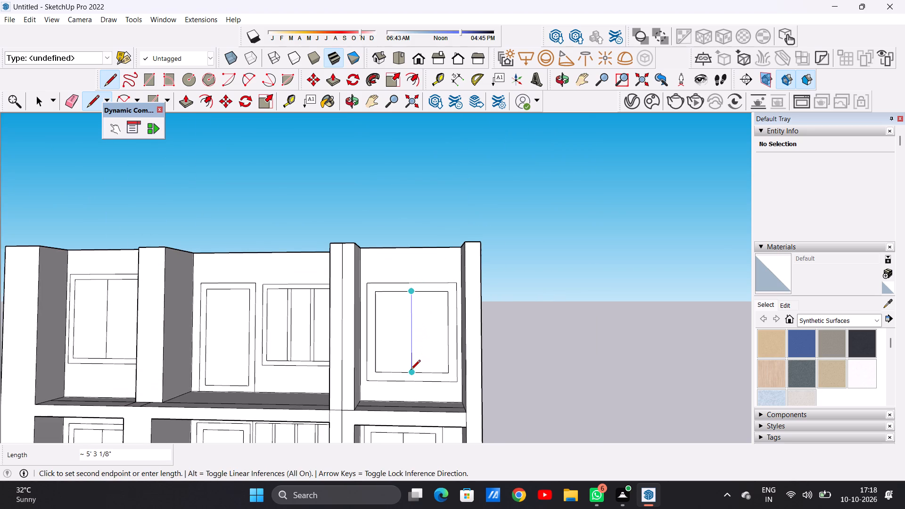
click(411, 370)
key(space)
Examine the whole facade from the front and side, comparing the windows and bays across the storeys.
scroll(425, 353, down, 9)
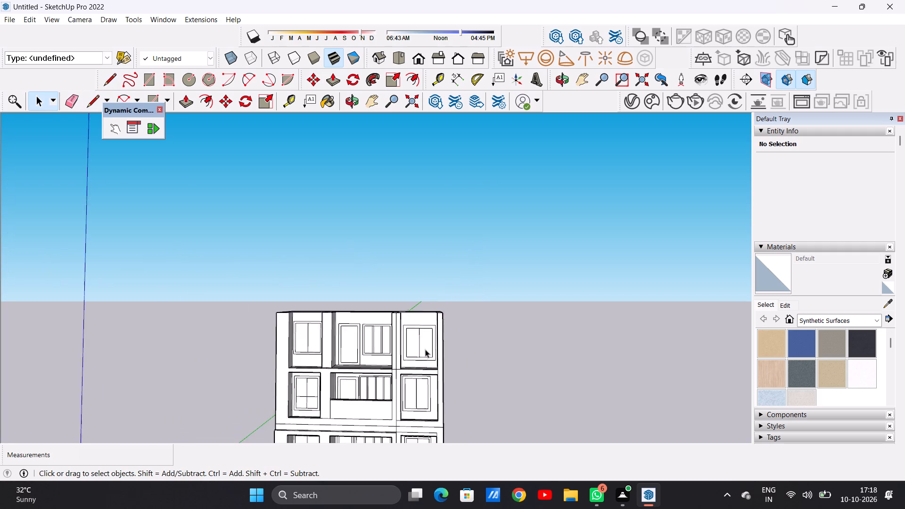
scroll(425, 349, down, 15)
scroll(420, 407, up, 16)
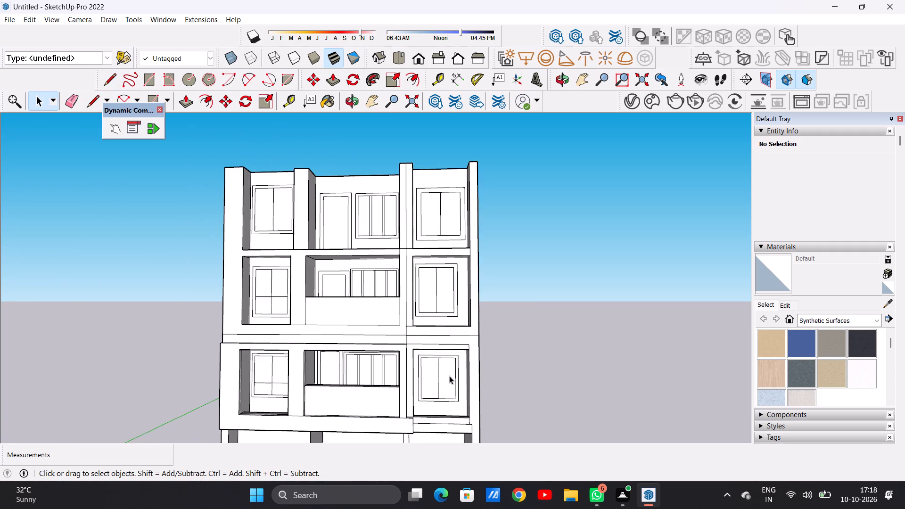
middle_drag(471, 364, 303, 390)
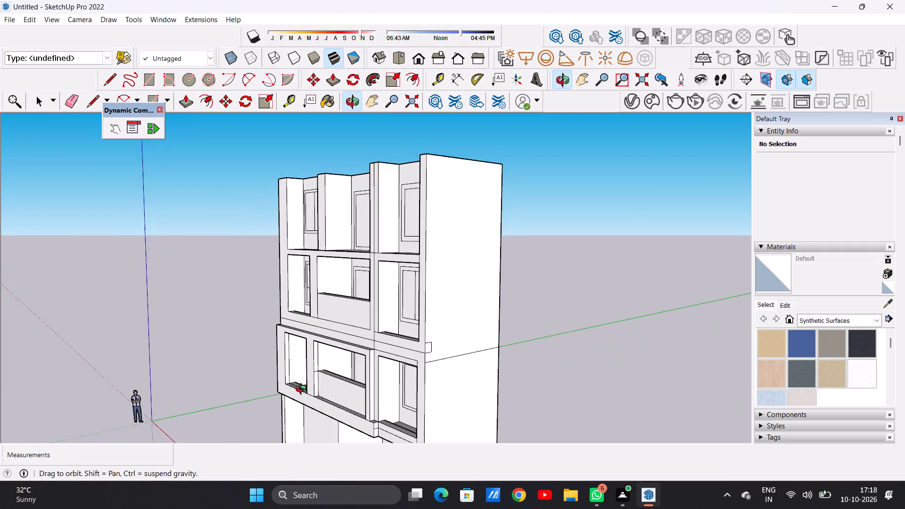
middle_drag(303, 390, 499, 388)
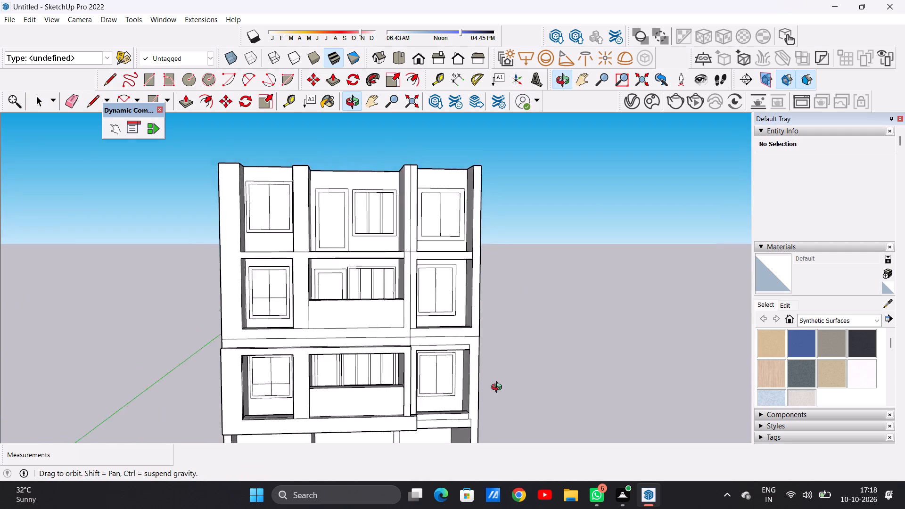
middle_drag(499, 388, 478, 389)
scroll(480, 394, down, 8)
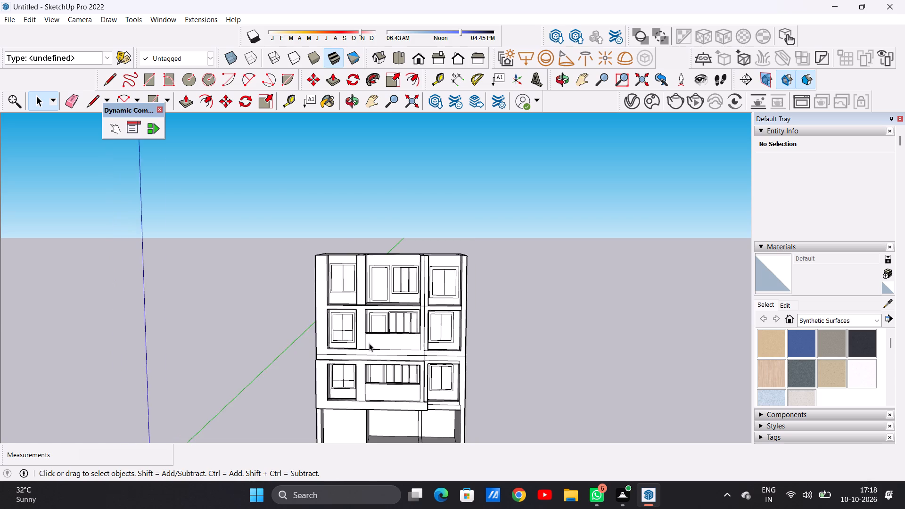
scroll(369, 343, down, 5)
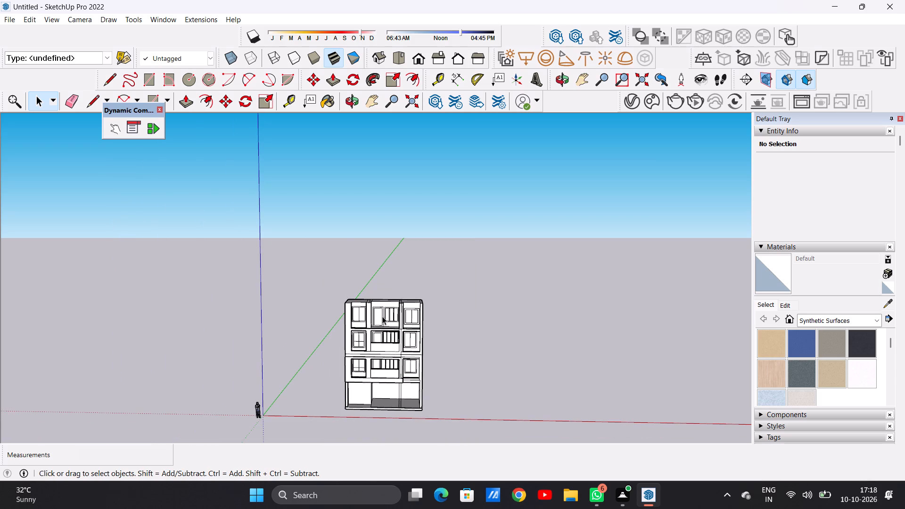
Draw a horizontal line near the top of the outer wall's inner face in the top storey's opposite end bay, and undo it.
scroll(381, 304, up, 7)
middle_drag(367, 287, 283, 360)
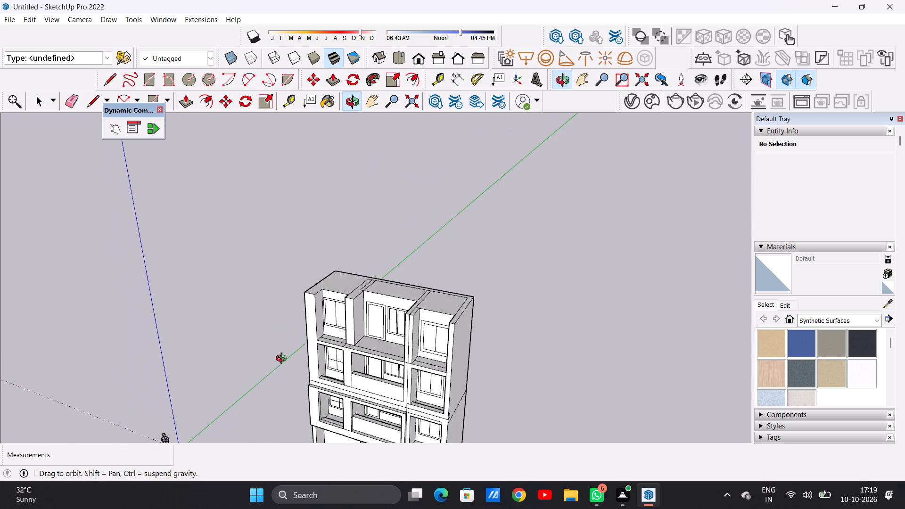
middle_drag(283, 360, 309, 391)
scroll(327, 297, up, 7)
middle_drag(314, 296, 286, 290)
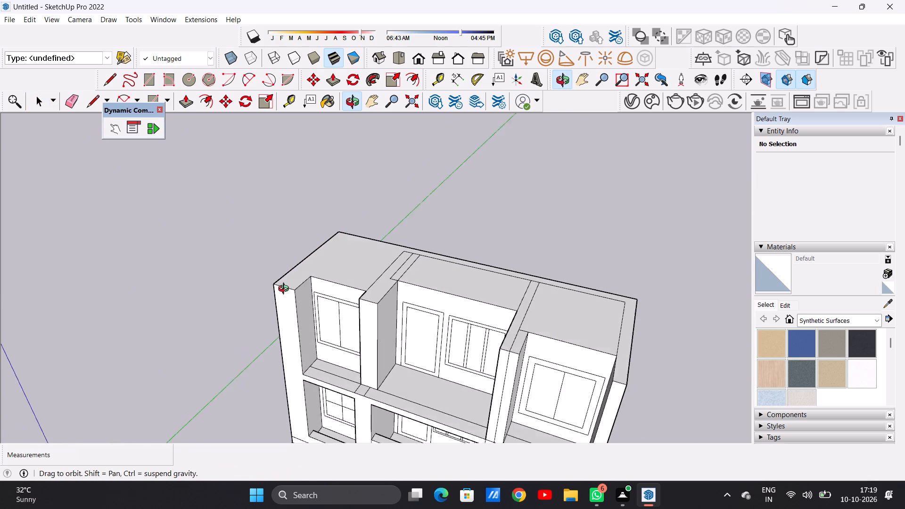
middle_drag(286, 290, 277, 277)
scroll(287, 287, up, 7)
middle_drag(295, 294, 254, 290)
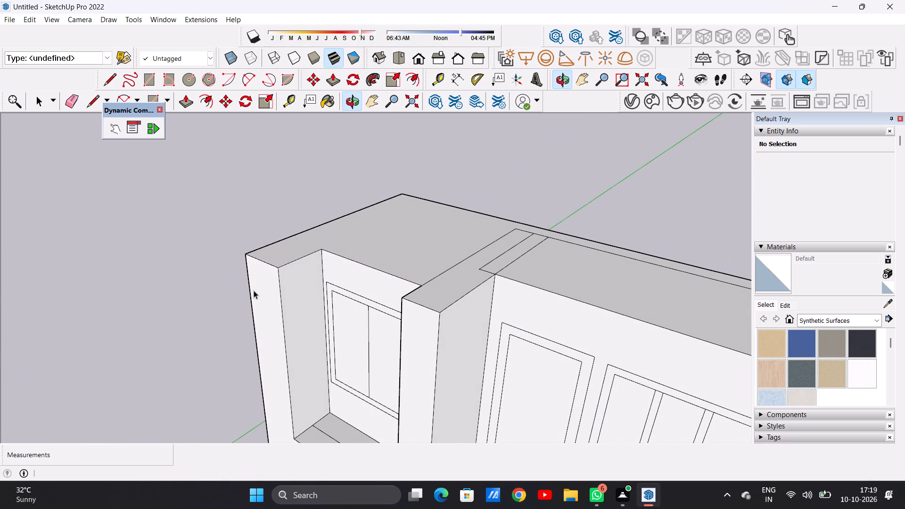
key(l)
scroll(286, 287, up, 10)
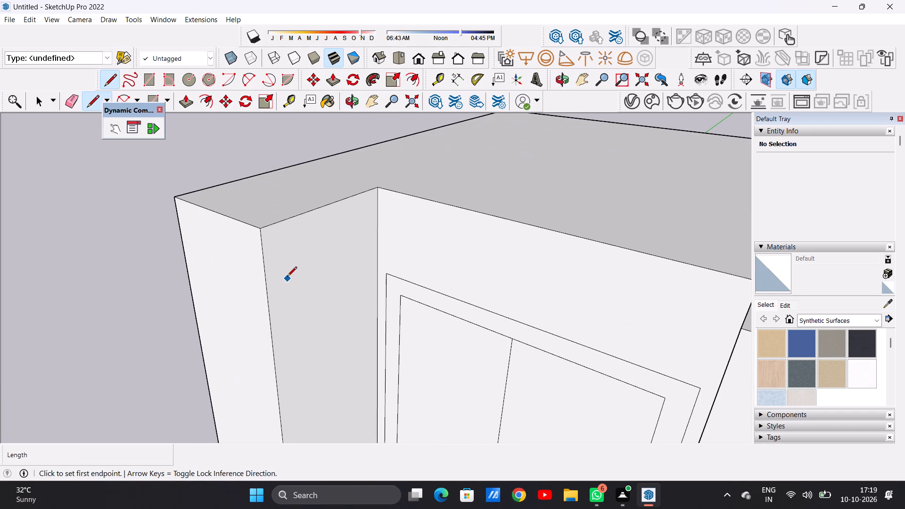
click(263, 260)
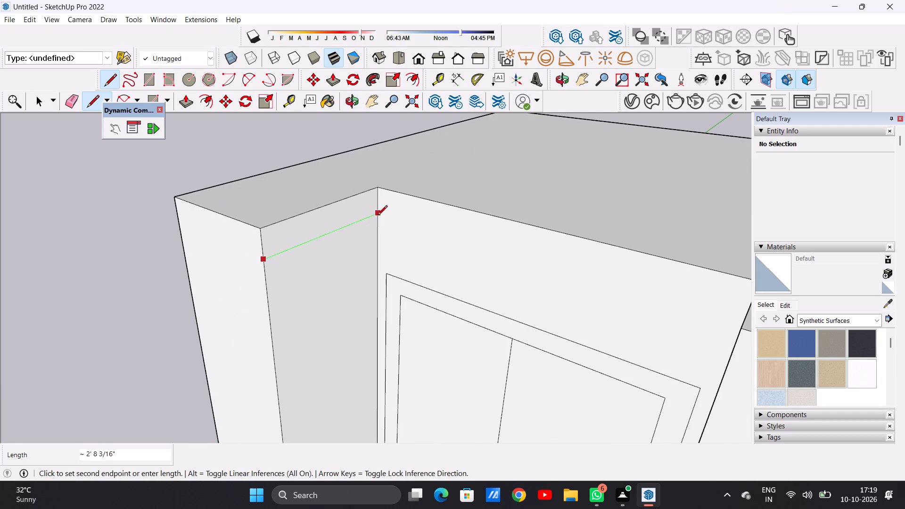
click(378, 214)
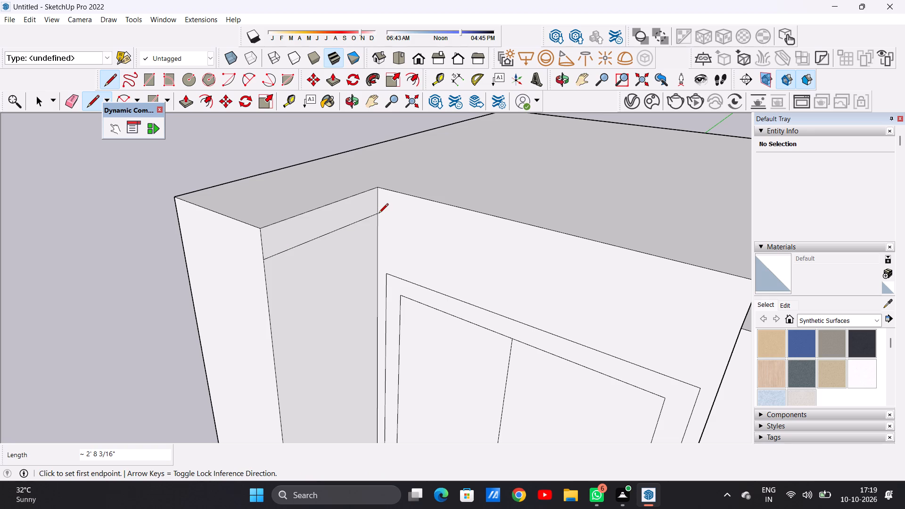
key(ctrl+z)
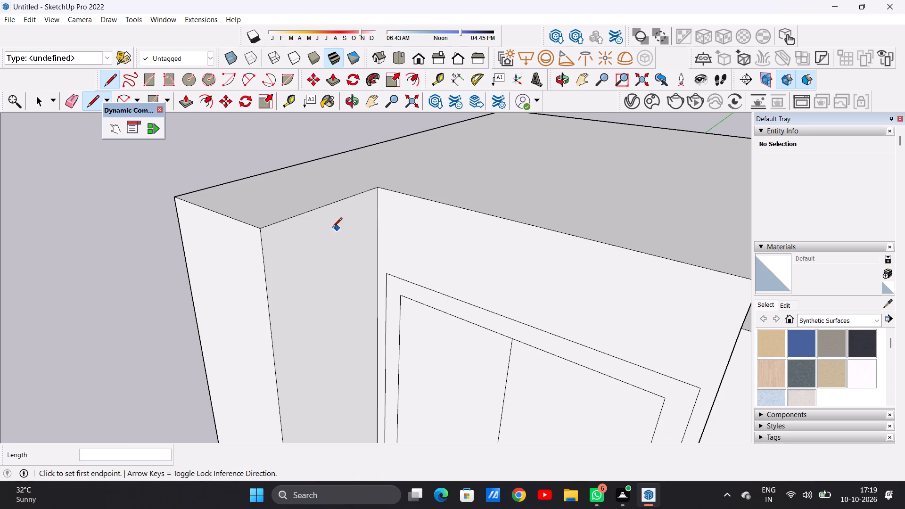
Draw a horizontal line about 2' 8 3/16" long across that inner wall face, slightly lower, marking a strip beneath the roof edge.
click(268, 271)
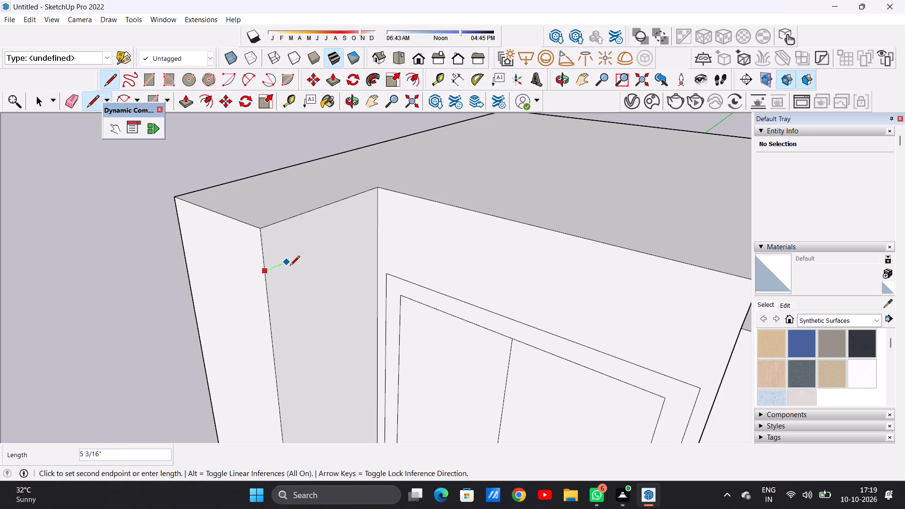
click(377, 225)
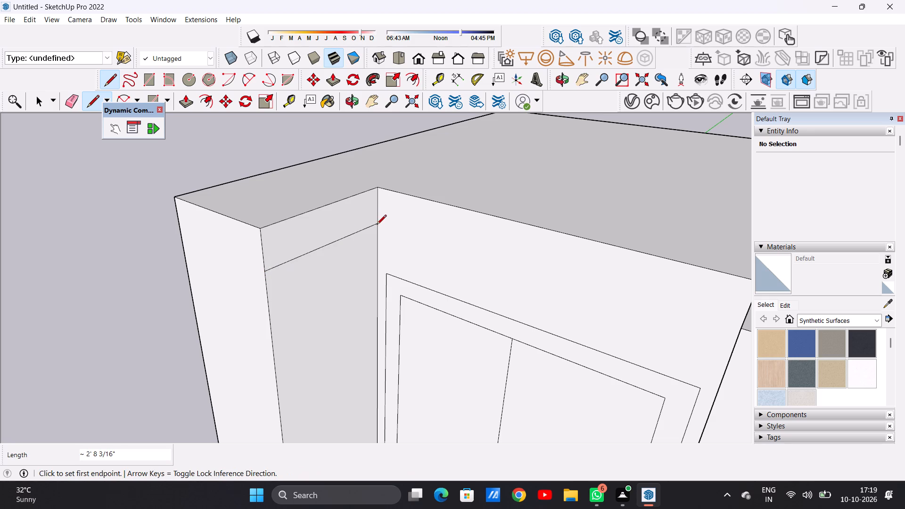
key(space)
Push/Pull the marked strip about 5' 10 3/16" across the bay, using the partition's top front corner as the distance reference.
text(P)
click(318, 222)
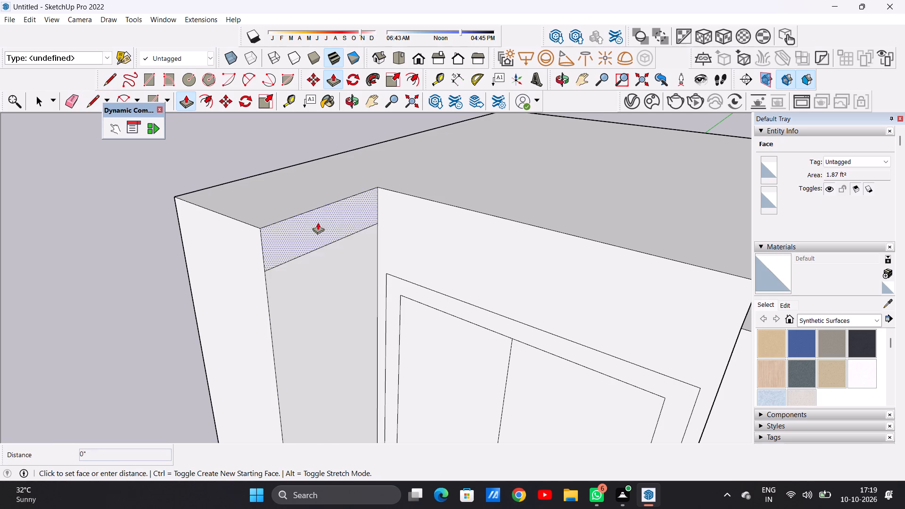
scroll(399, 234, down, 12)
middle_drag(474, 258, 507, 252)
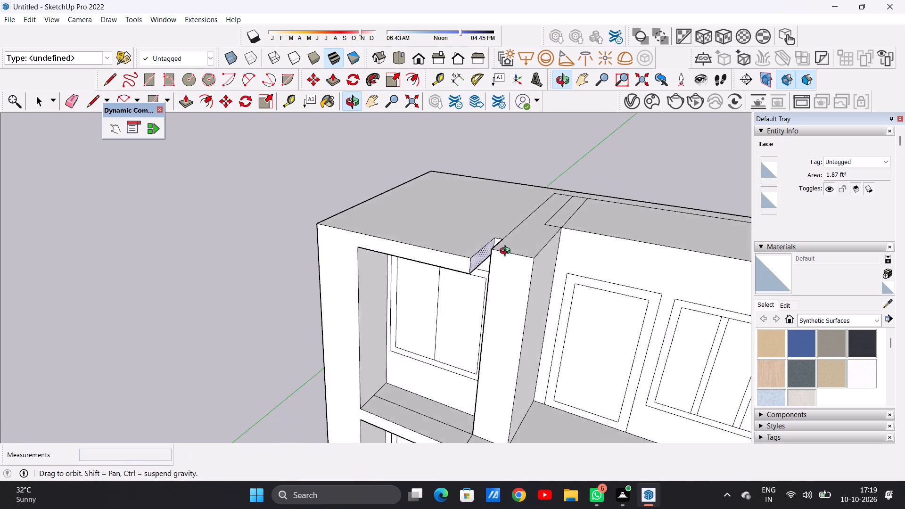
middle_drag(507, 252, 621, 224)
scroll(492, 229, up, 6)
middle_drag(525, 239, 420, 233)
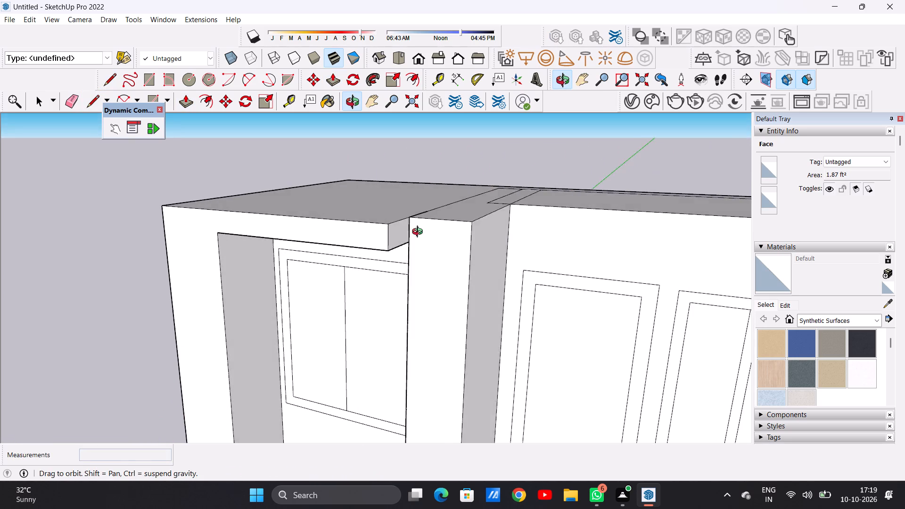
middle_drag(420, 233, 412, 246)
scroll(396, 240, up, 9)
click(400, 228)
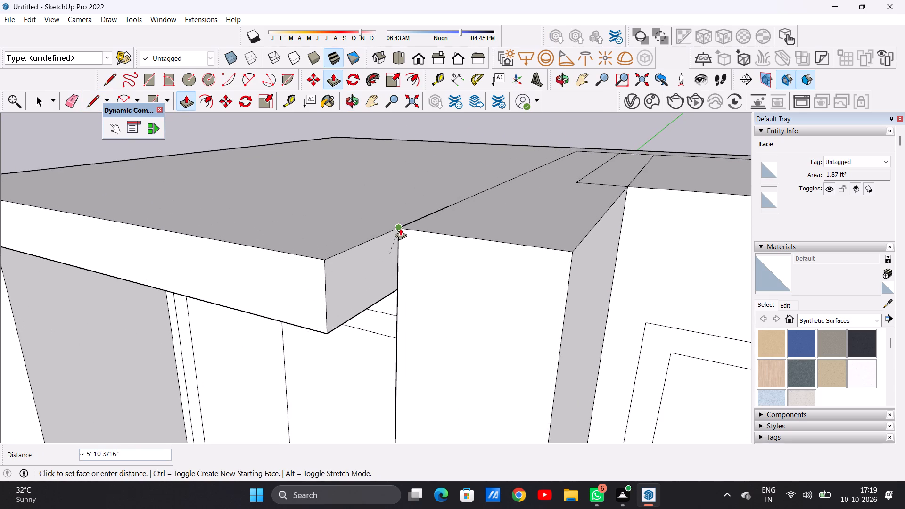
key(space)
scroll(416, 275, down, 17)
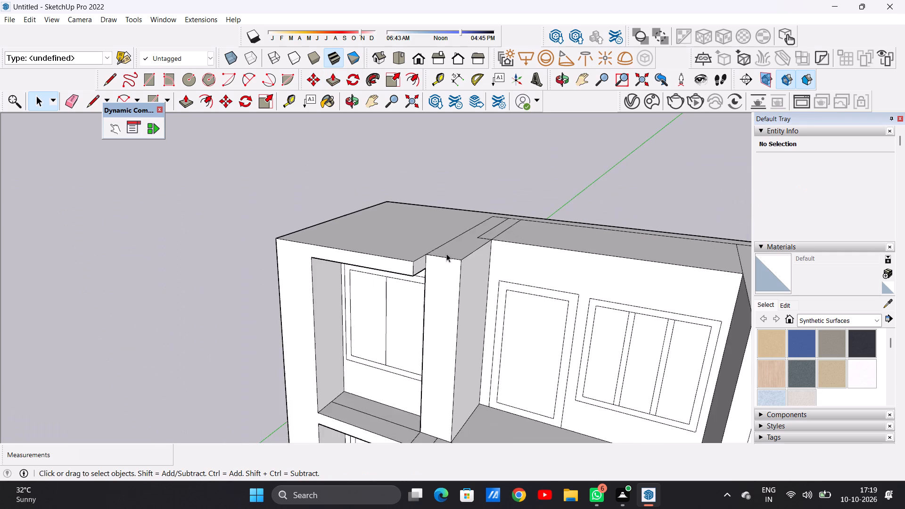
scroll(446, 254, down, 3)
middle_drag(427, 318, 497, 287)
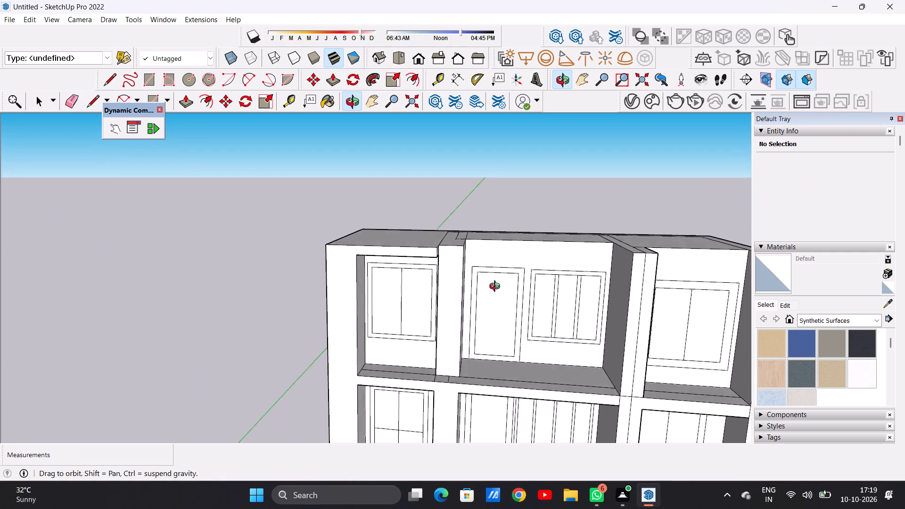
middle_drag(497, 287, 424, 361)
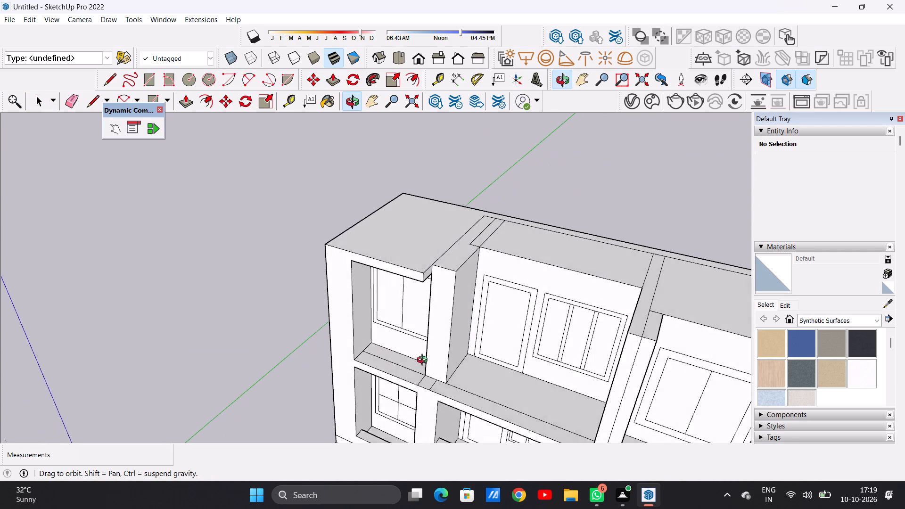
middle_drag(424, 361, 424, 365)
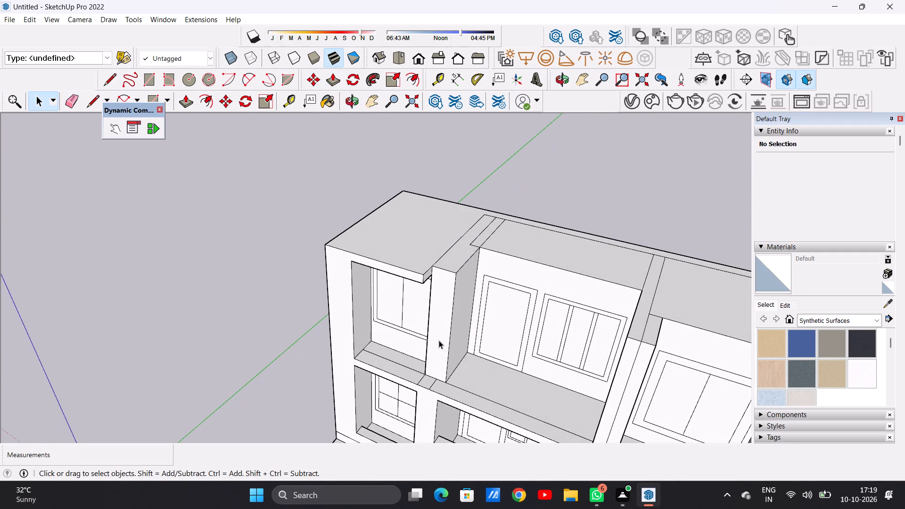
Examine the top storey's new end-bay header, roof edge and bays from above and from the front.
scroll(446, 328, down, 6)
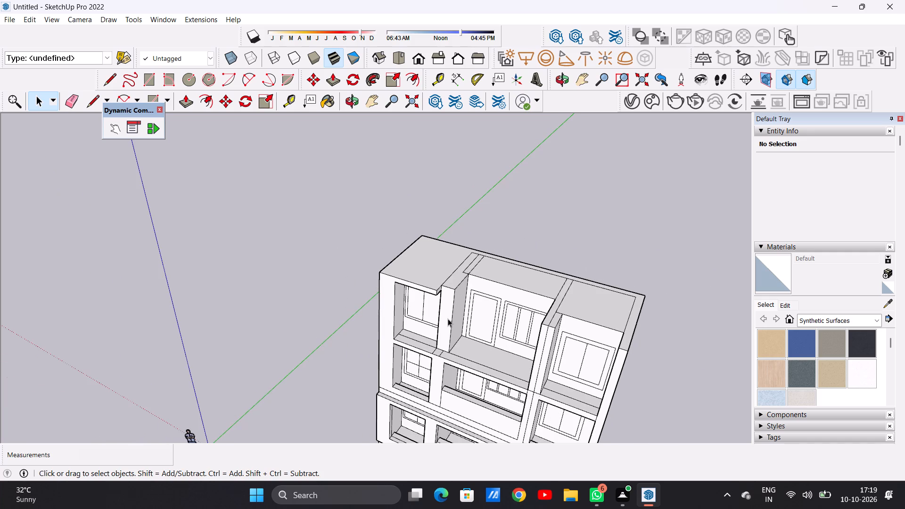
middle_drag(447, 320, 436, 280)
scroll(442, 302, up, 6)
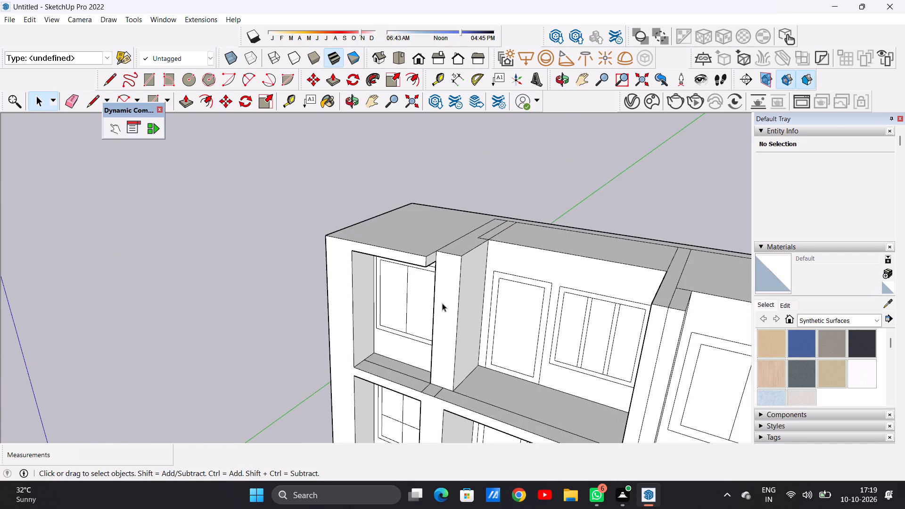
scroll(460, 313, down, 10)
key(space)
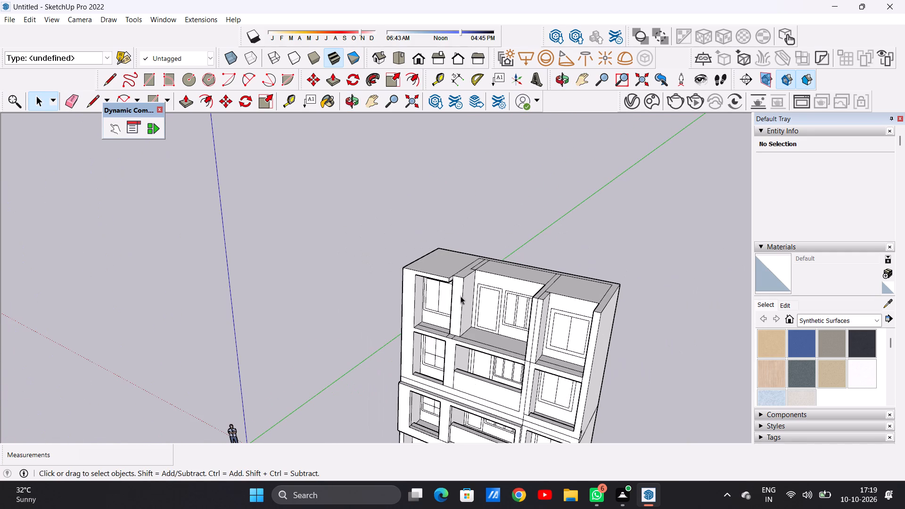
middle_drag(446, 337, 580, 350)
middle_drag(576, 350, 526, 358)
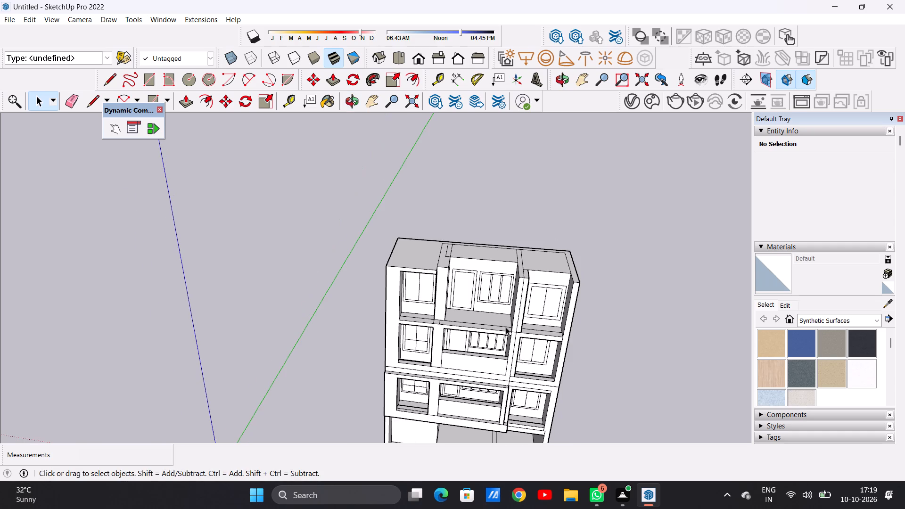
Erase the two short cross lines on the top storey's front floor strip, at the foot of the partition beside the new header.
scroll(506, 327, up, 10)
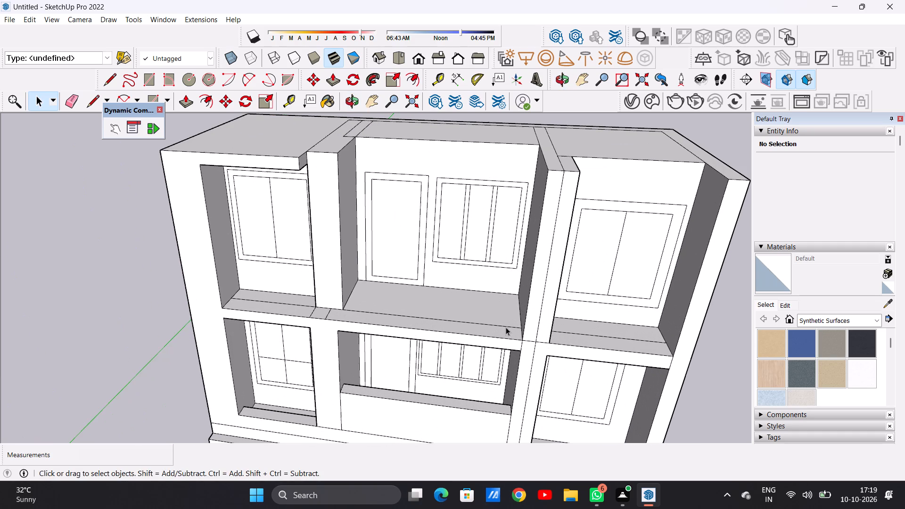
middle_drag(308, 325, 321, 353)
scroll(333, 309, up, 3)
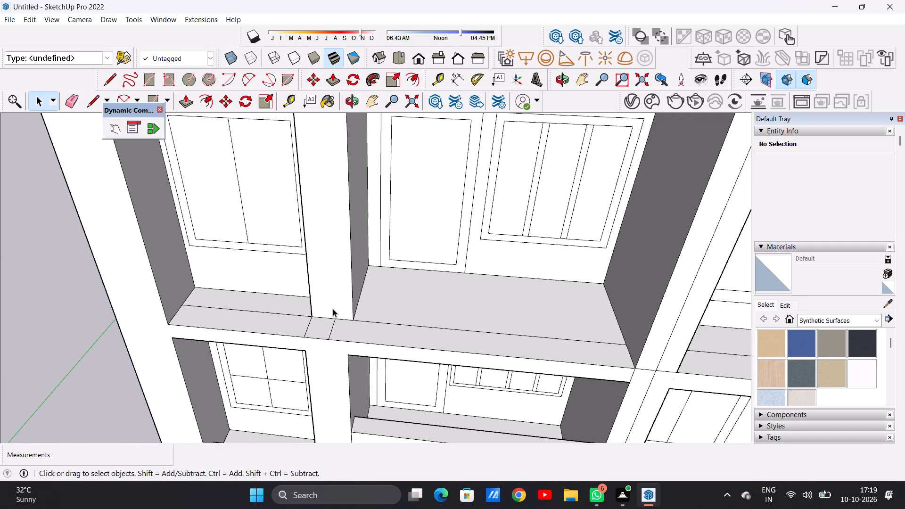
scroll(333, 309, up, 2)
key(e)
scroll(332, 325, up, 3)
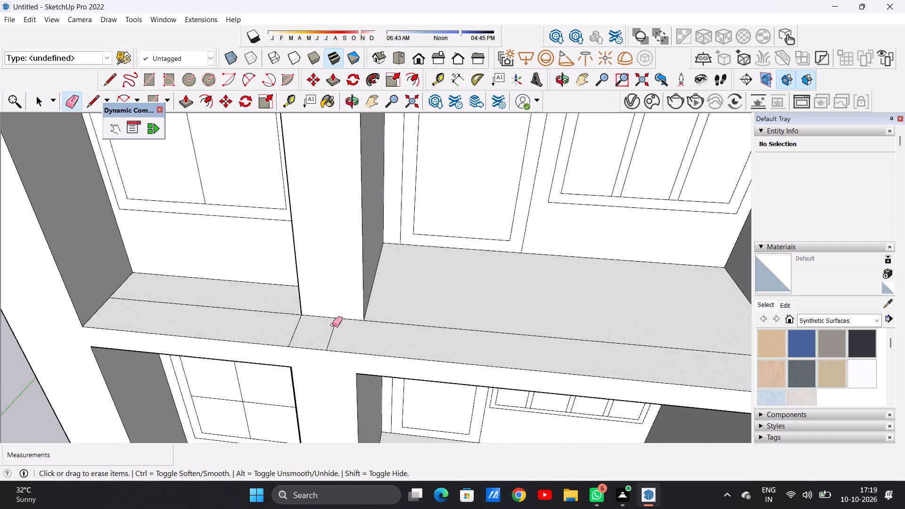
drag(332, 336, 337, 342)
drag(292, 330, 307, 337)
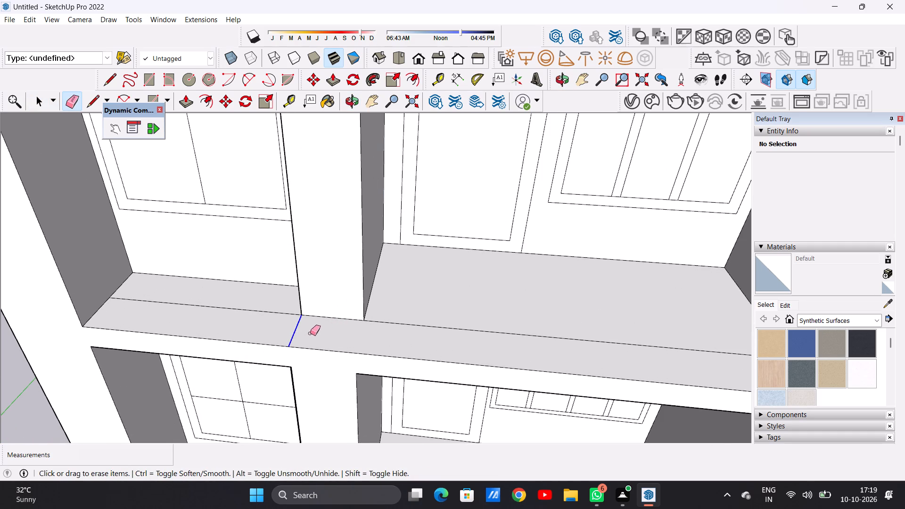
scroll(317, 331, down, 12)
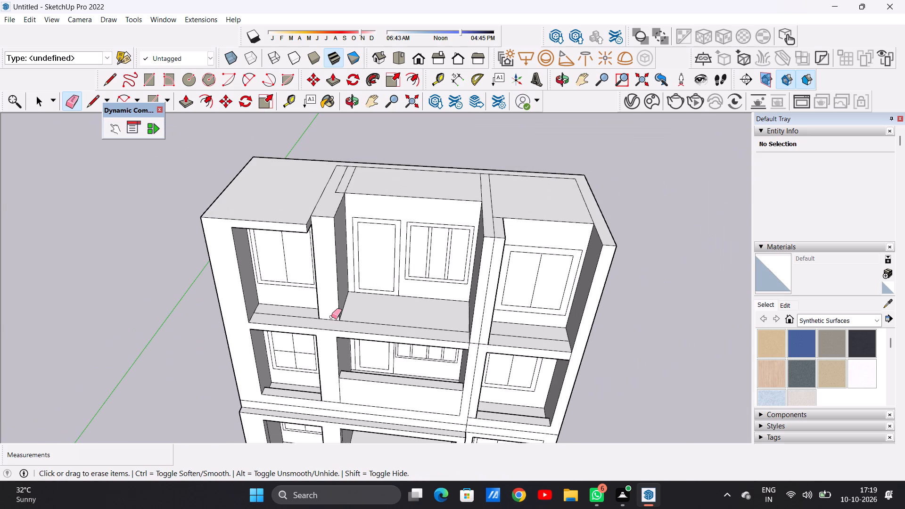
key(space)
Examine the upper storeys from front level and from above, comparing the floor strips and parapets across the bays.
middle_drag(326, 329, 343, 265)
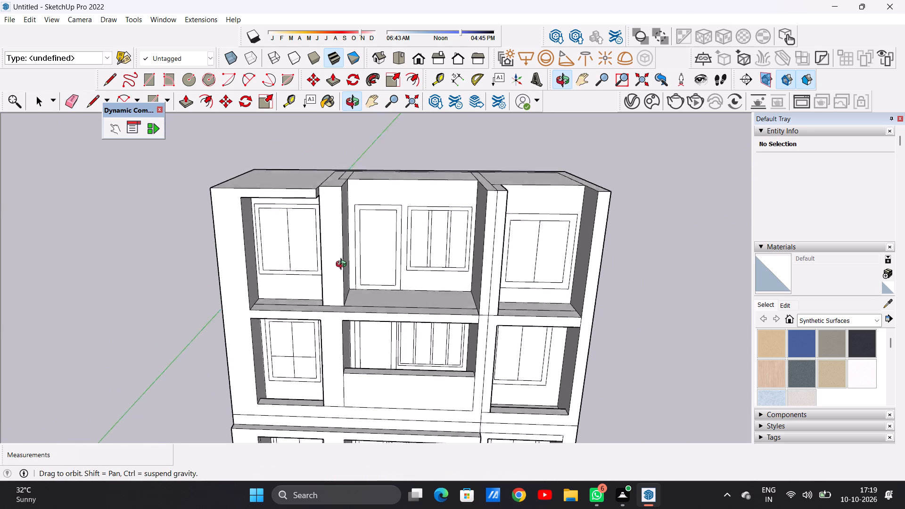
middle_drag(343, 265, 337, 225)
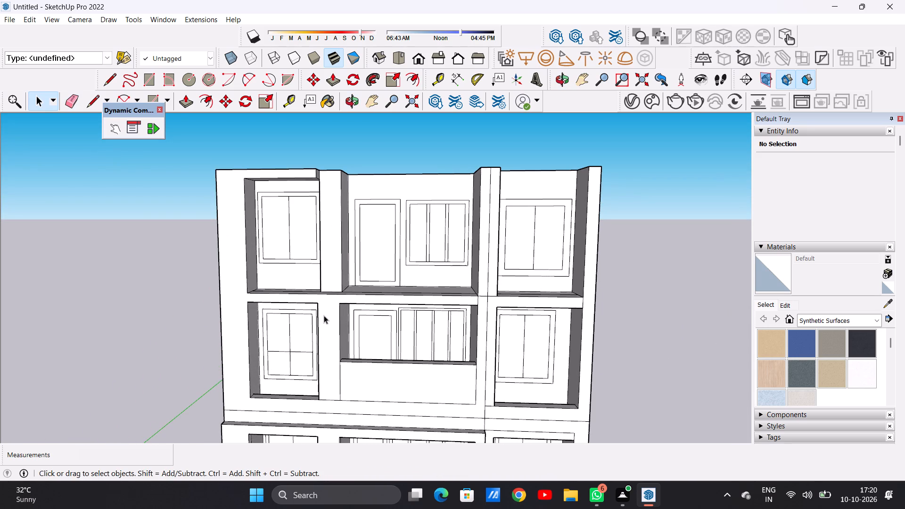
scroll(321, 322, down, 6)
scroll(335, 307, up, 7)
middle_drag(324, 299, 327, 304)
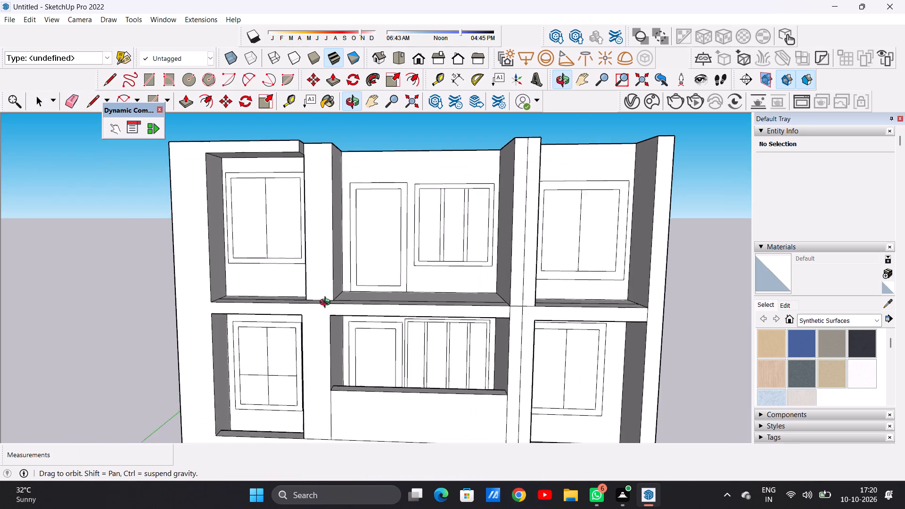
middle_drag(327, 304, 324, 383)
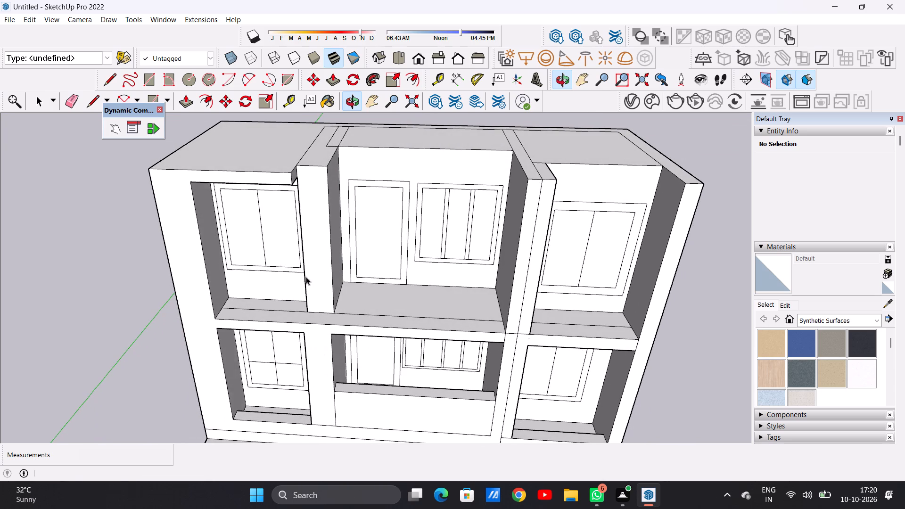
scroll(307, 314, down, 7)
scroll(327, 382, up, 2)
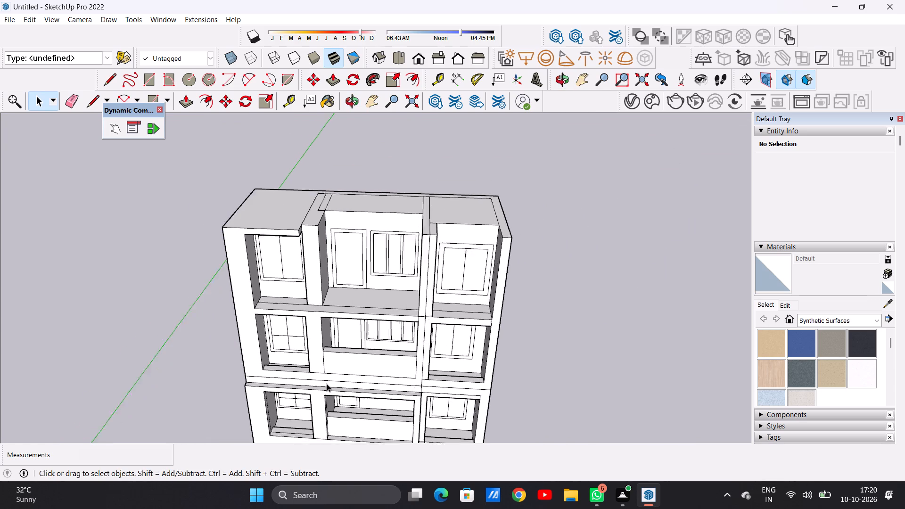
scroll(327, 384, up, 6)
scroll(302, 369, down, 5)
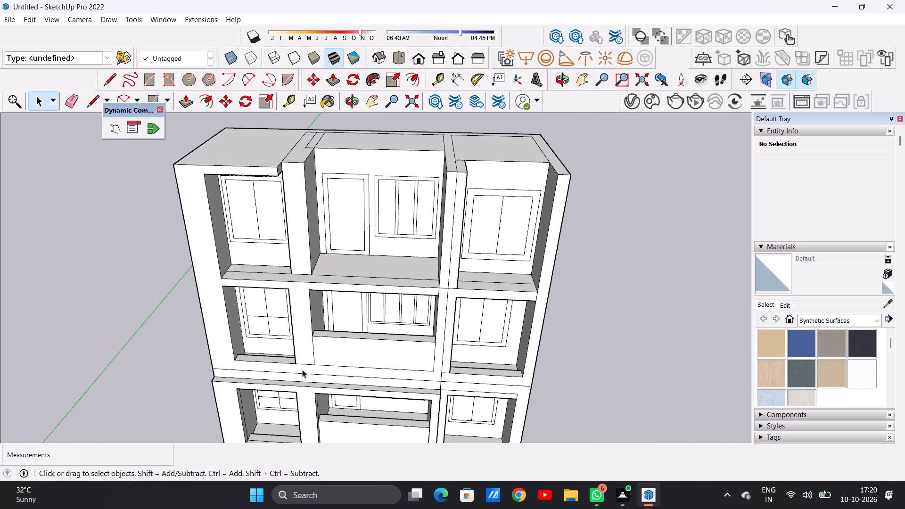
scroll(302, 369, down, 2)
Push/Pull the top storey's joined front floor strip up 10 11/16" to form a parapet across the end and middle bays.
scroll(304, 282, up, 6)
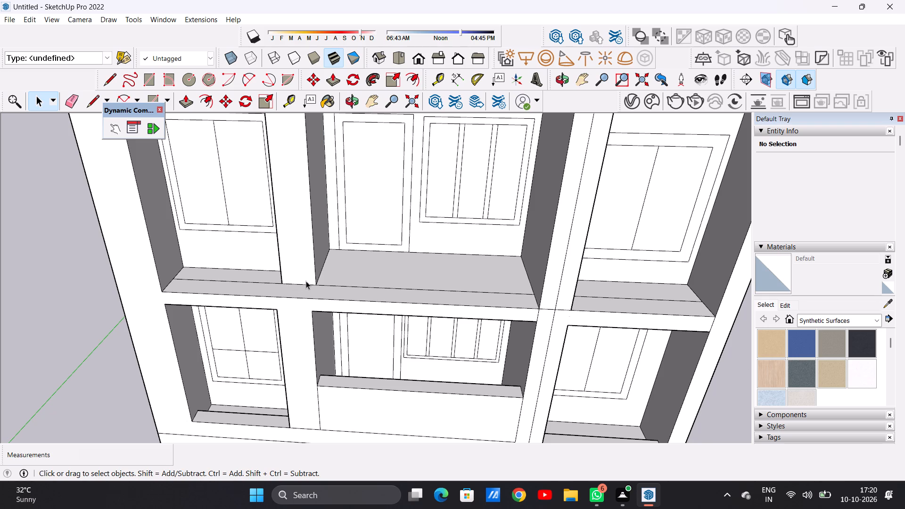
key(p)
scroll(366, 286, up, 3)
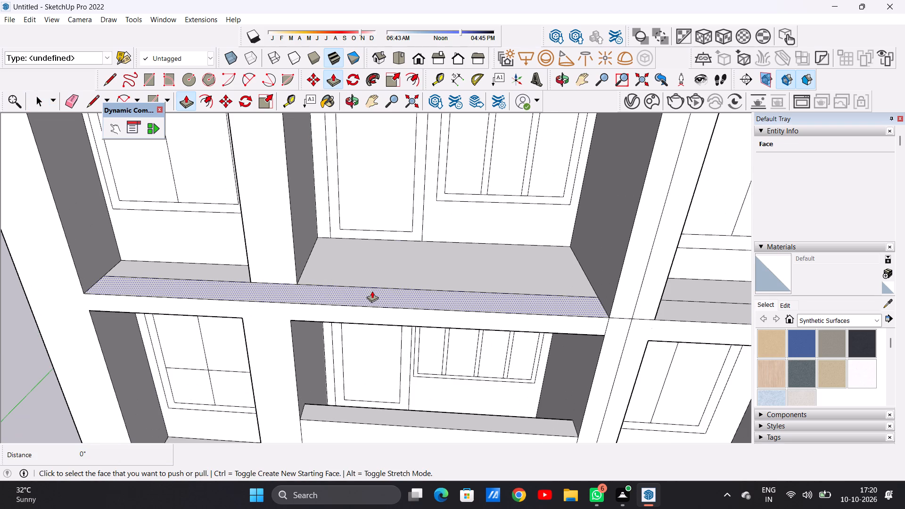
click(372, 291)
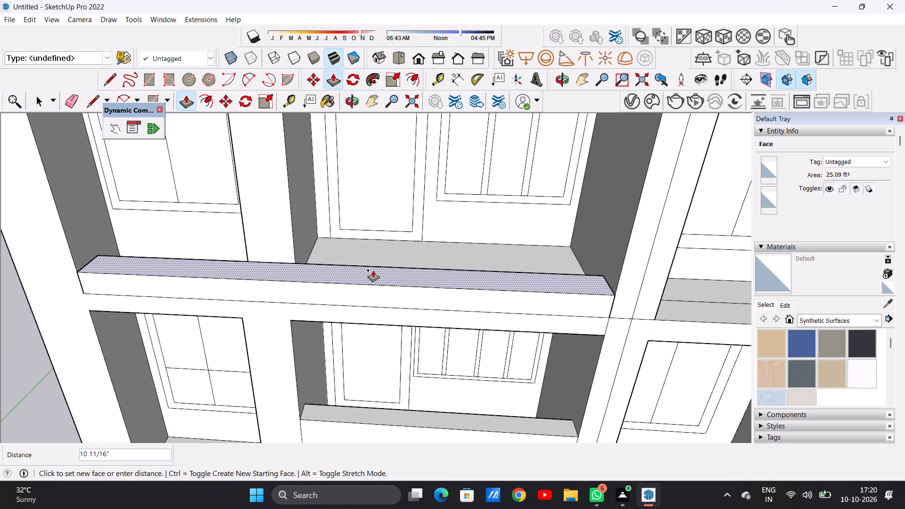
click(373, 270)
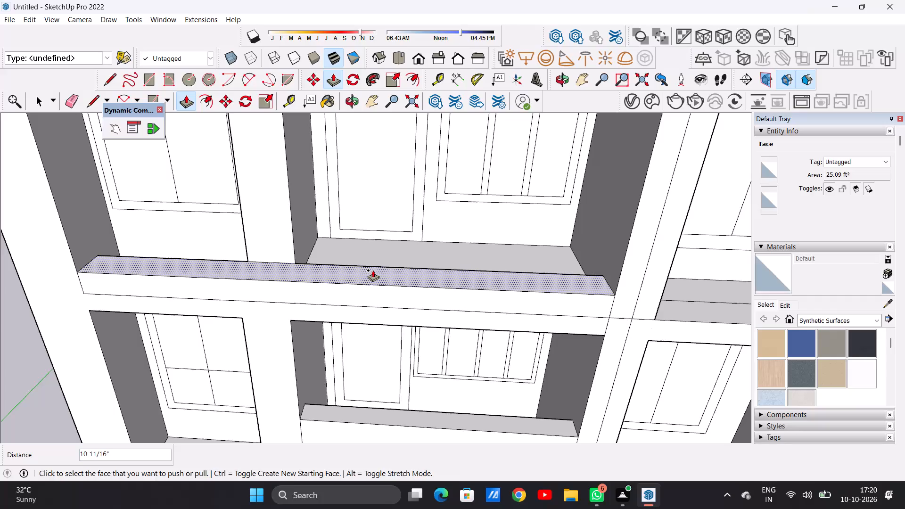
key(space)
Push/Pull the partition's front face beside the end-bay header forward about 1' 4 1/8", flush with the header's front.
scroll(370, 285, down, 8)
middle_drag(359, 281, 341, 222)
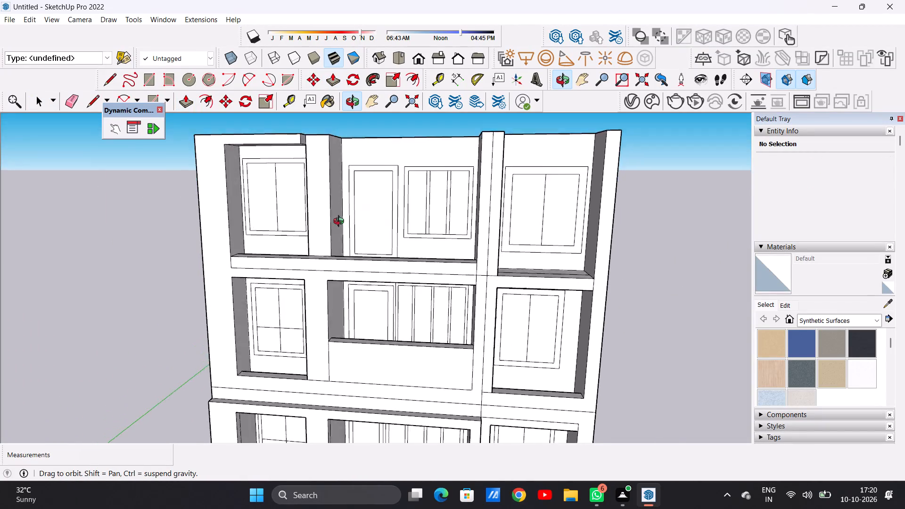
middle_drag(341, 222, 310, 281)
key(p)
scroll(295, 225, up, 6)
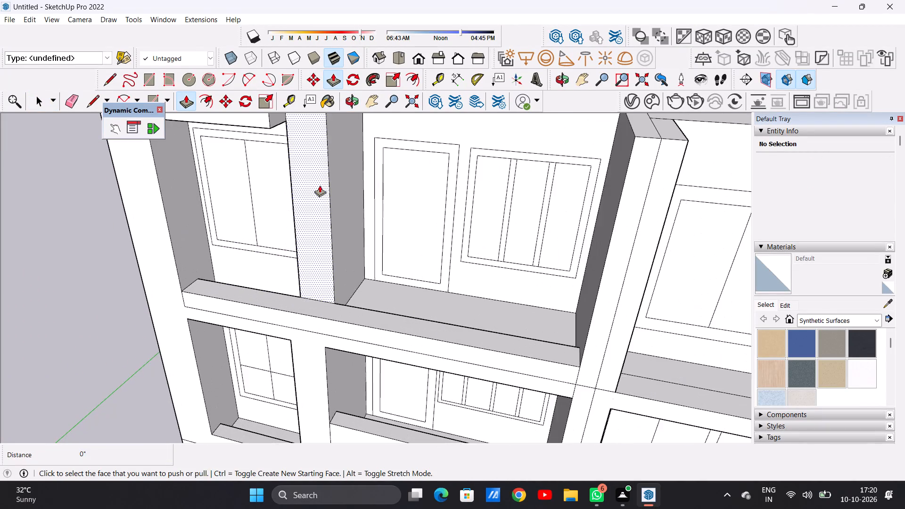
scroll(318, 202, down, 9)
scroll(315, 179, up, 12)
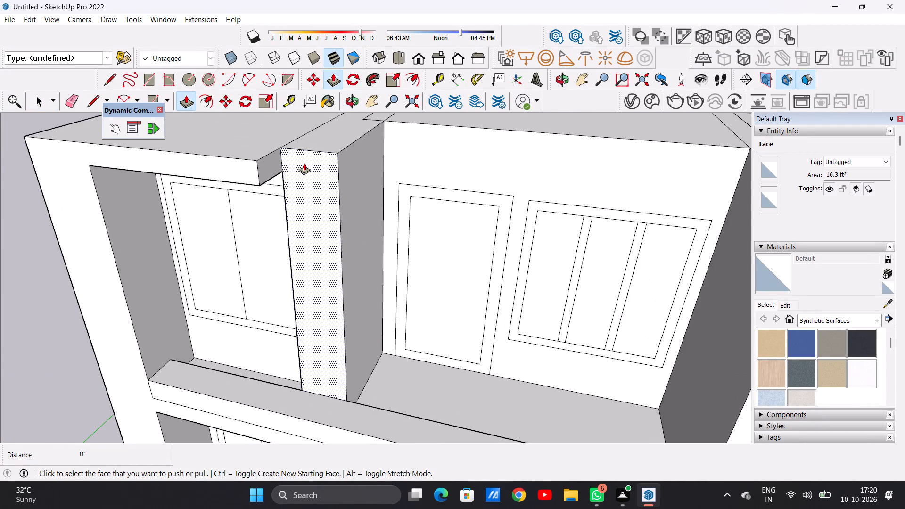
click(304, 163)
click(251, 159)
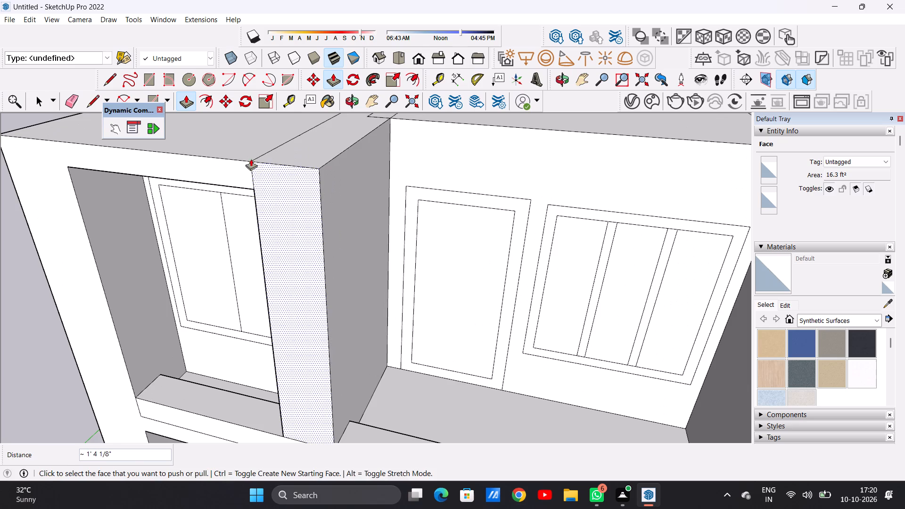
key(space)
Examine the top storey's partitions, parapet and roof edge from the front and from both sides.
scroll(301, 217, down, 15)
middle_drag(319, 254, 383, 198)
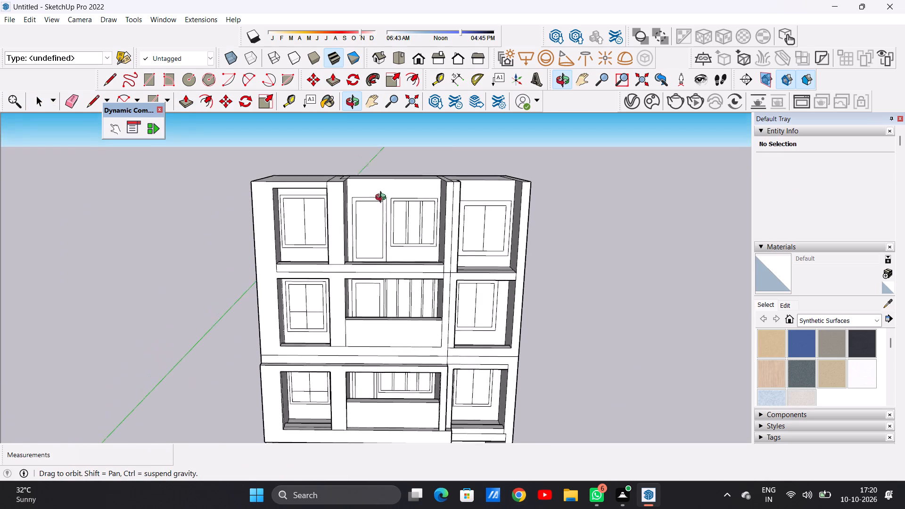
middle_drag(383, 198, 381, 198)
scroll(464, 231, up, 6)
middle_drag(419, 252, 470, 281)
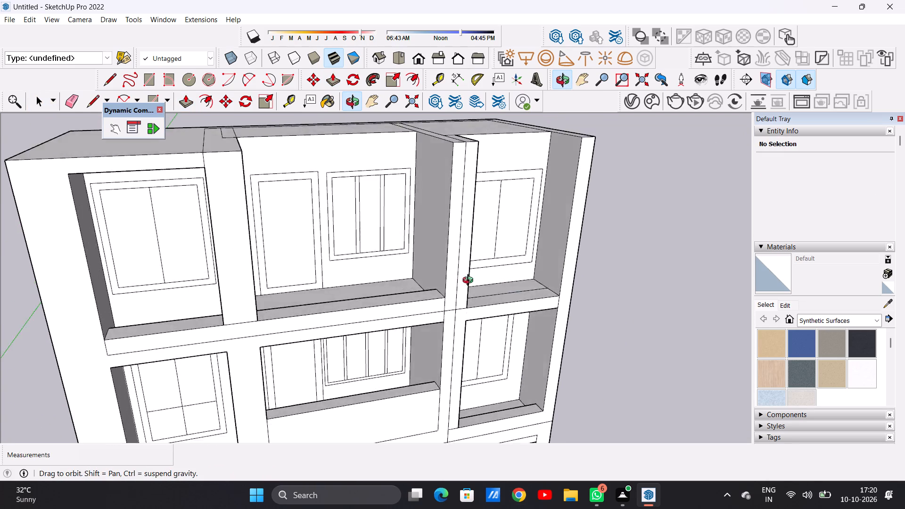
middle_drag(470, 281, 408, 281)
scroll(412, 286, down, 6)
middle_drag(385, 271, 385, 198)
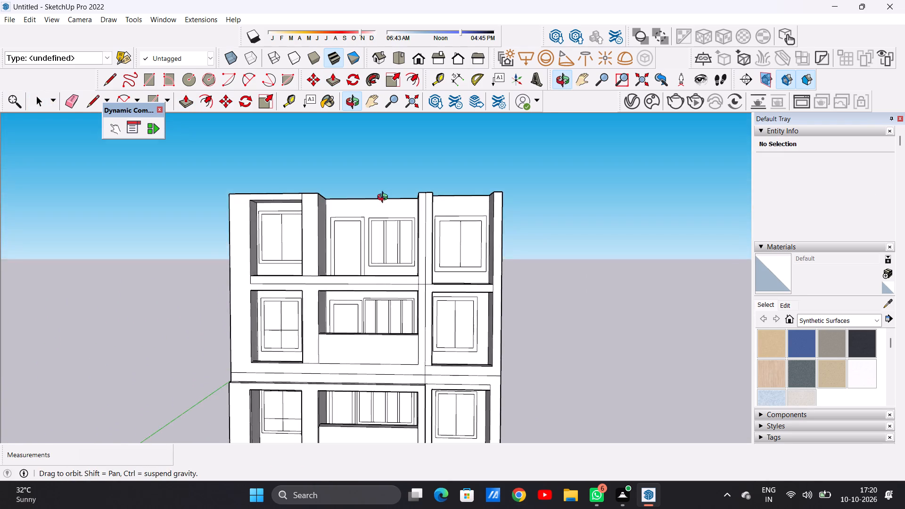
middle_drag(385, 198, 296, 277)
Draw a line about 5' 7" long across the partition's middle-bay side, level with the header's underside, marking a strip beneath the roof edge.
scroll(323, 188, up, 6)
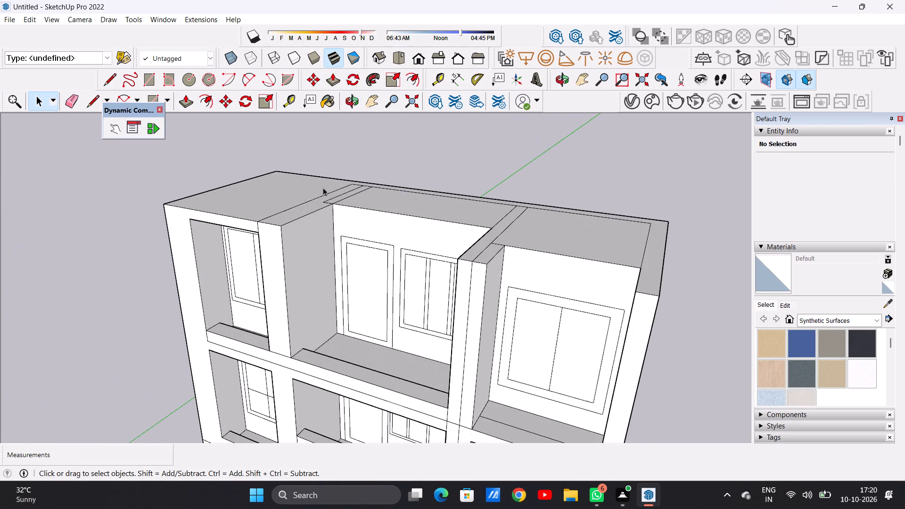
key(l)
scroll(304, 201, up, 6)
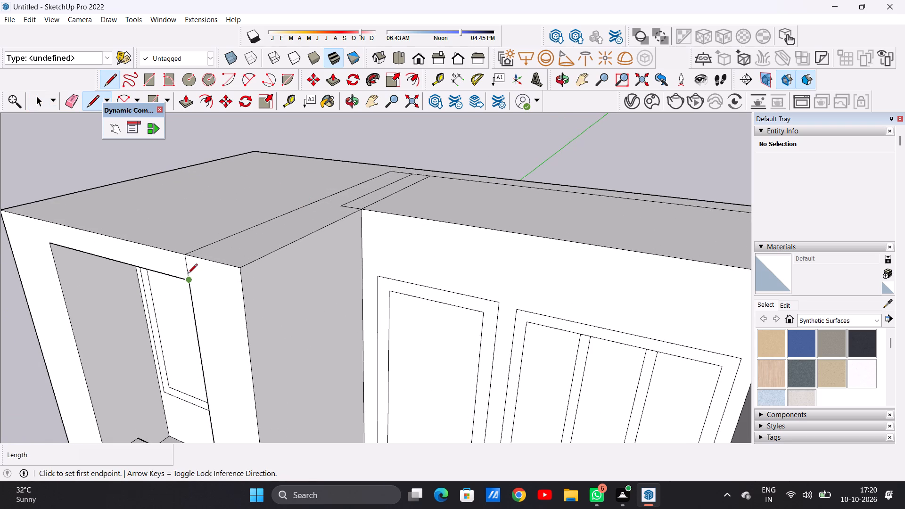
click(242, 297)
click(243, 298)
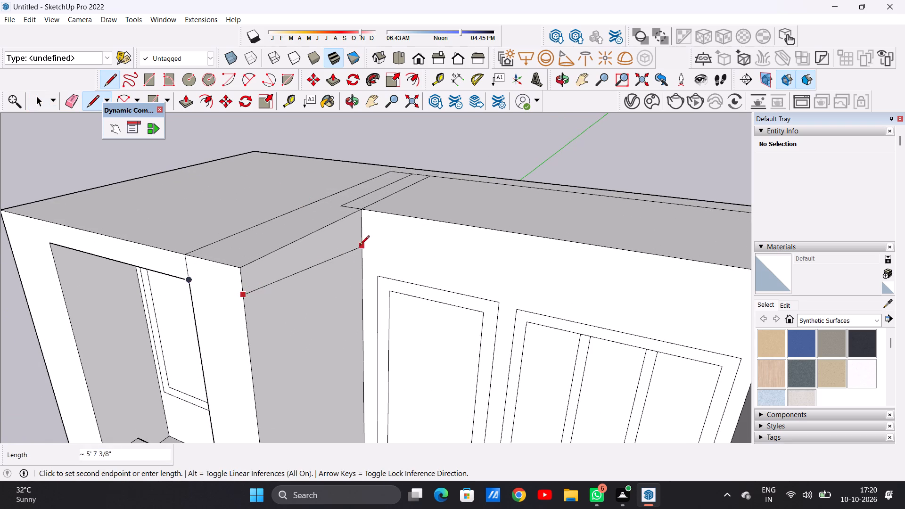
click(363, 230)
key(space)
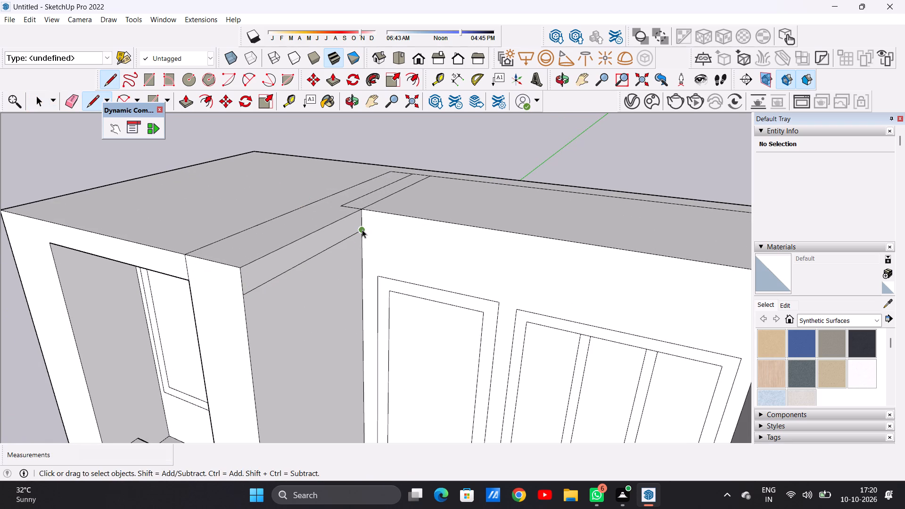
Push/Pull the marked strip about 11' 13/16" across the middle bay to the opposite partition's top front corner.
key(p)
click(308, 245)
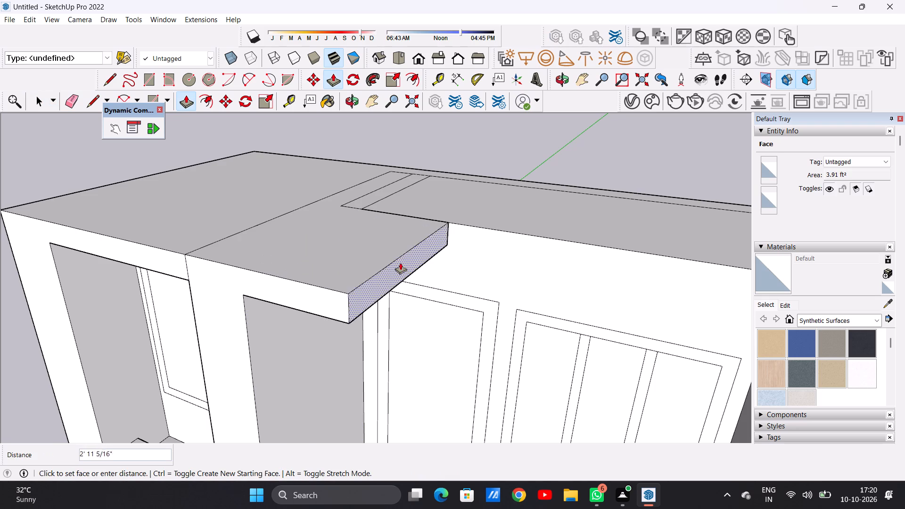
scroll(387, 270, down, 13)
middle_drag(418, 296, 493, 266)
scroll(499, 265, up, 3)
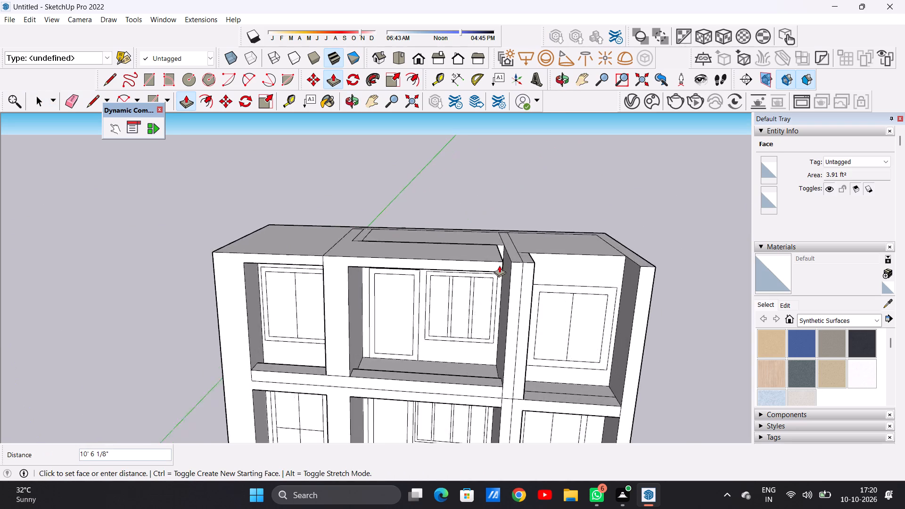
scroll(499, 265, up, 9)
click(534, 255)
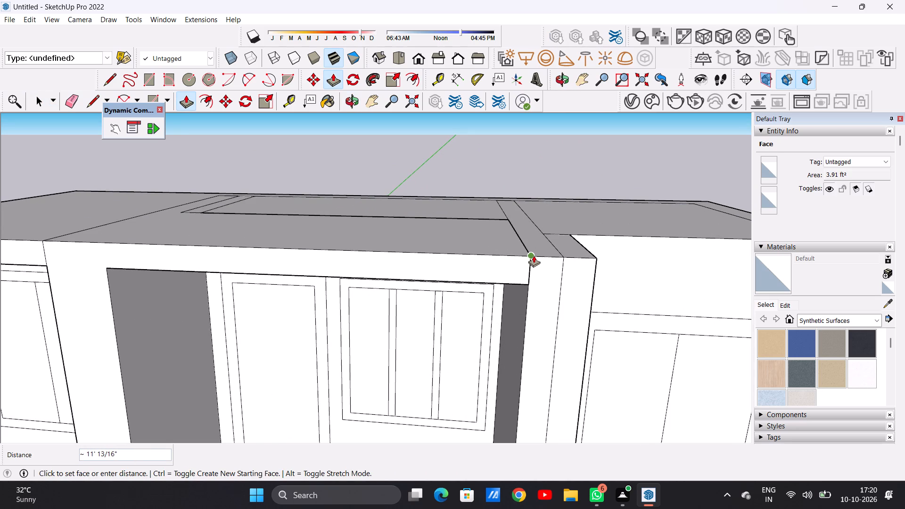
key(space)
Erase the short vertical seam between the end-bay header and the partition beside it on the top storey's front.
scroll(465, 266, down, 15)
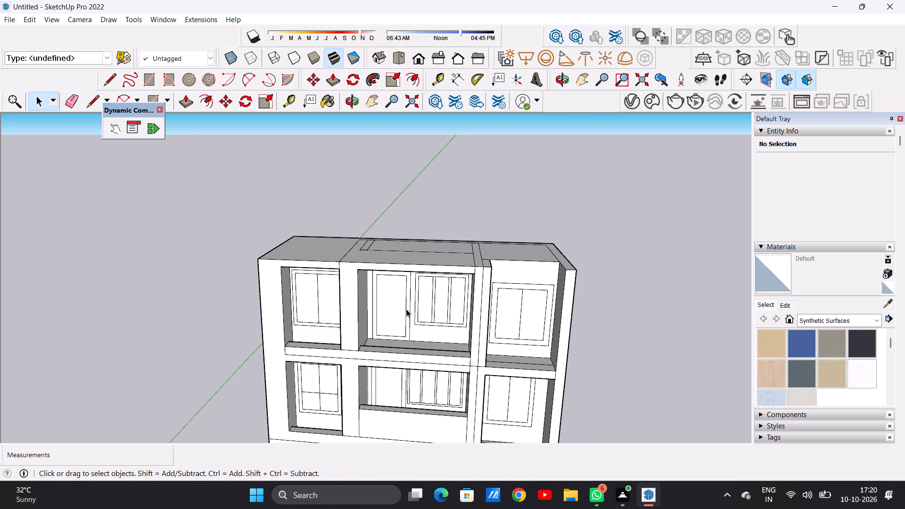
middle_drag(397, 277, 408, 220)
scroll(353, 242, up, 14)
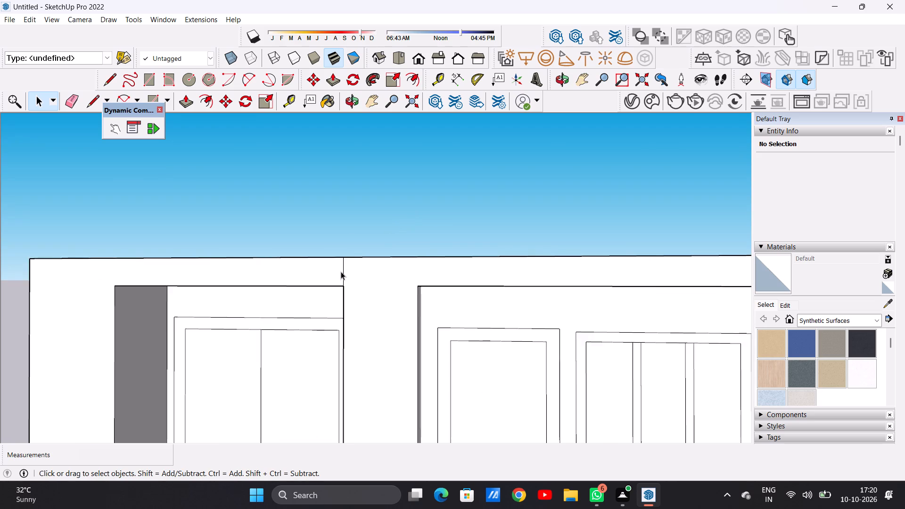
scroll(341, 271, up, 5)
key(e)
scroll(336, 277, up, 5)
drag(339, 277, 365, 277)
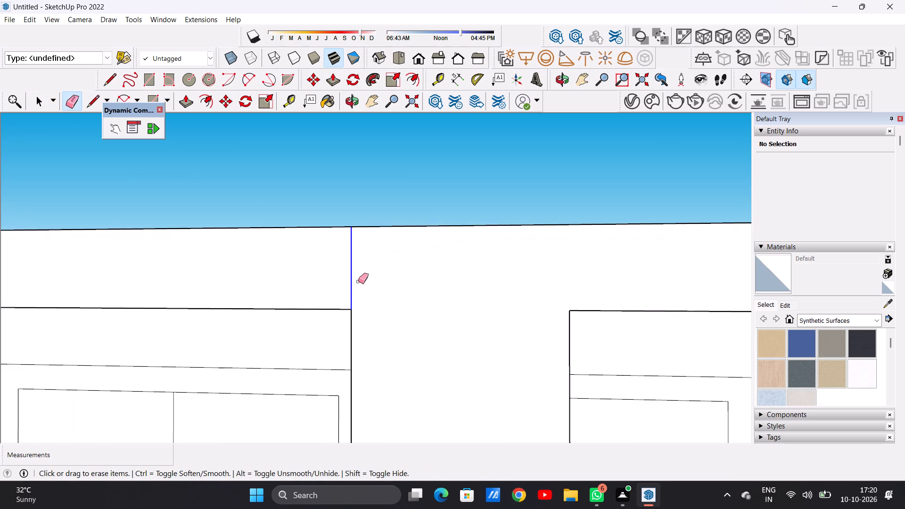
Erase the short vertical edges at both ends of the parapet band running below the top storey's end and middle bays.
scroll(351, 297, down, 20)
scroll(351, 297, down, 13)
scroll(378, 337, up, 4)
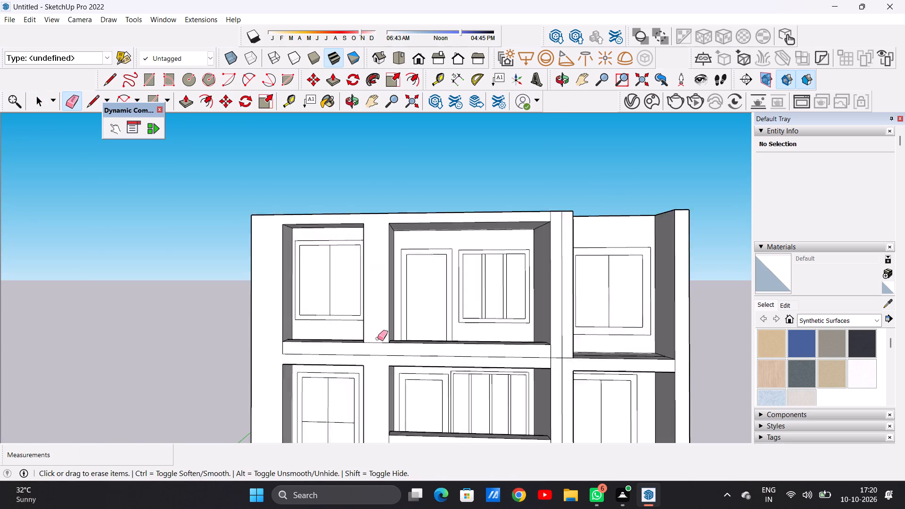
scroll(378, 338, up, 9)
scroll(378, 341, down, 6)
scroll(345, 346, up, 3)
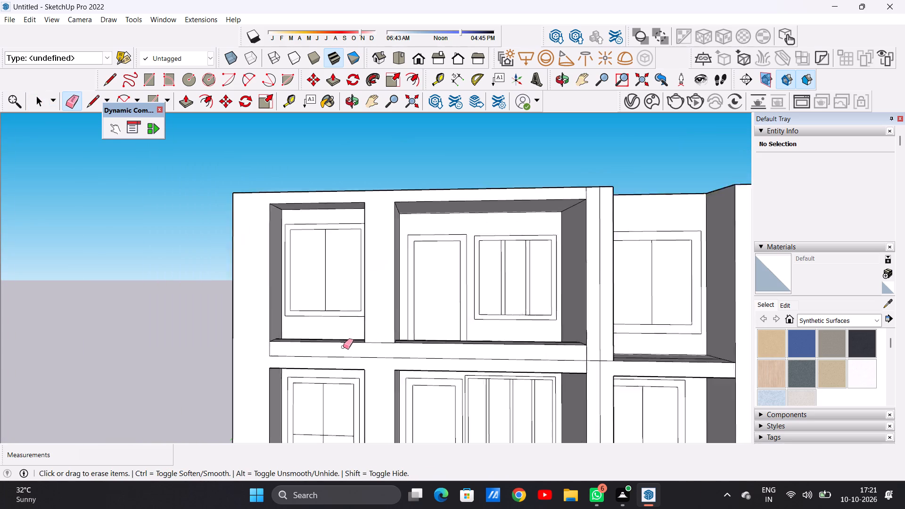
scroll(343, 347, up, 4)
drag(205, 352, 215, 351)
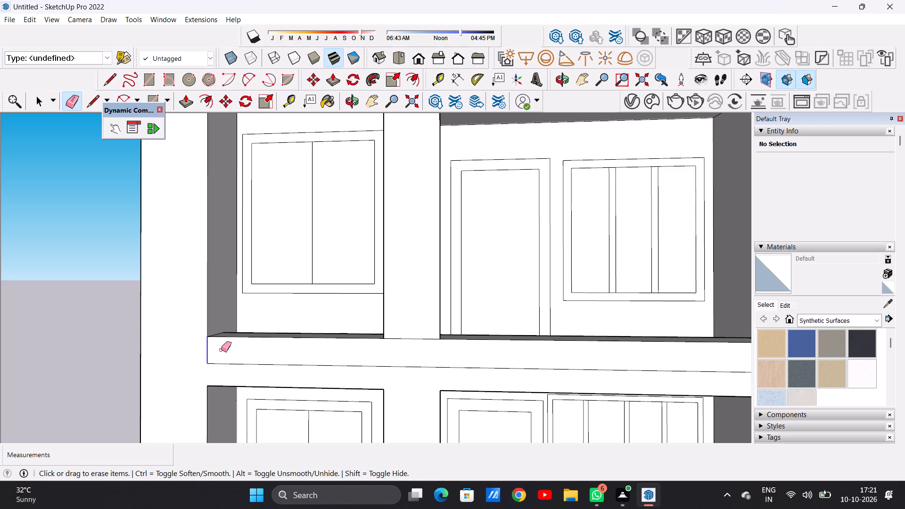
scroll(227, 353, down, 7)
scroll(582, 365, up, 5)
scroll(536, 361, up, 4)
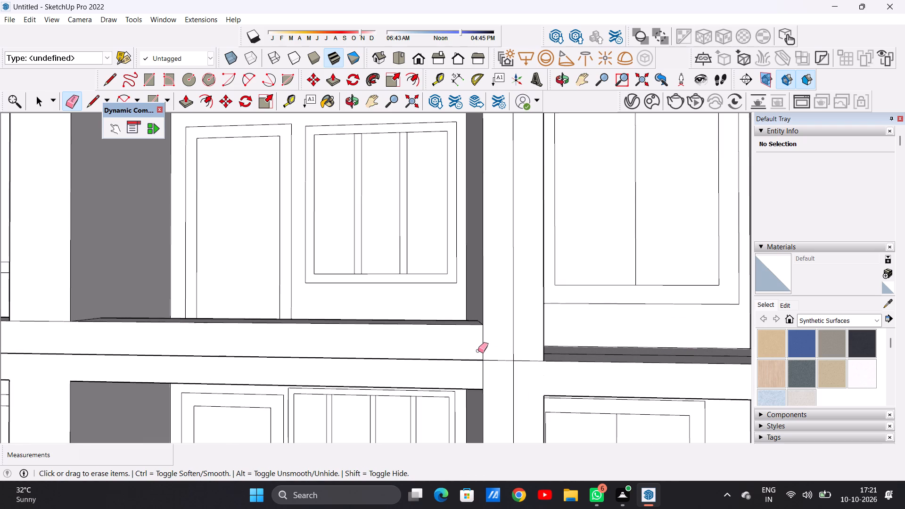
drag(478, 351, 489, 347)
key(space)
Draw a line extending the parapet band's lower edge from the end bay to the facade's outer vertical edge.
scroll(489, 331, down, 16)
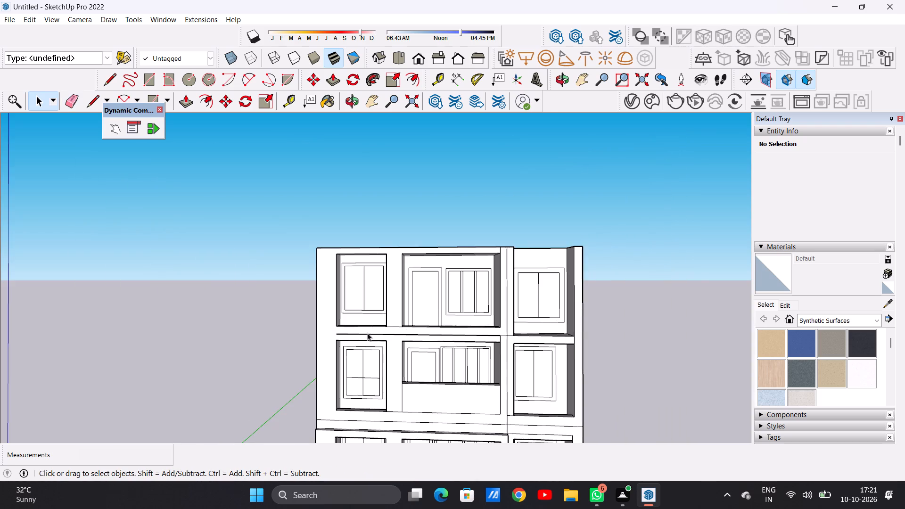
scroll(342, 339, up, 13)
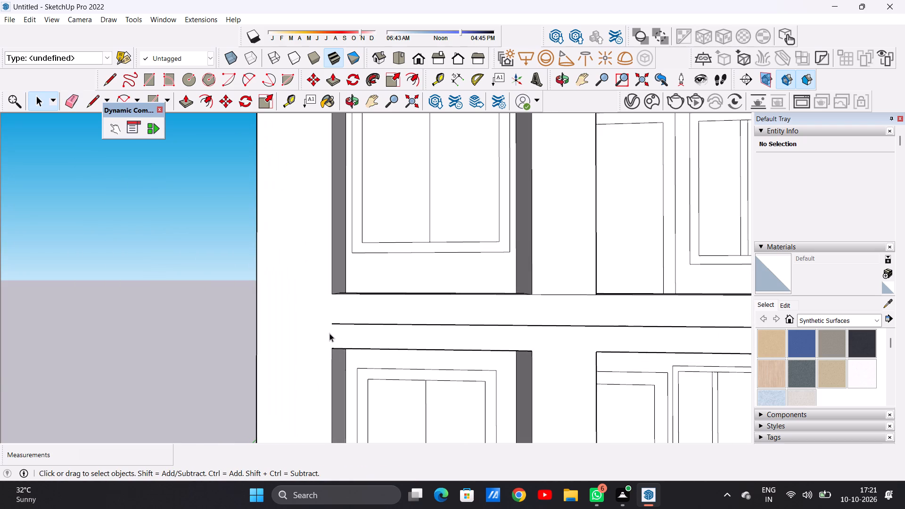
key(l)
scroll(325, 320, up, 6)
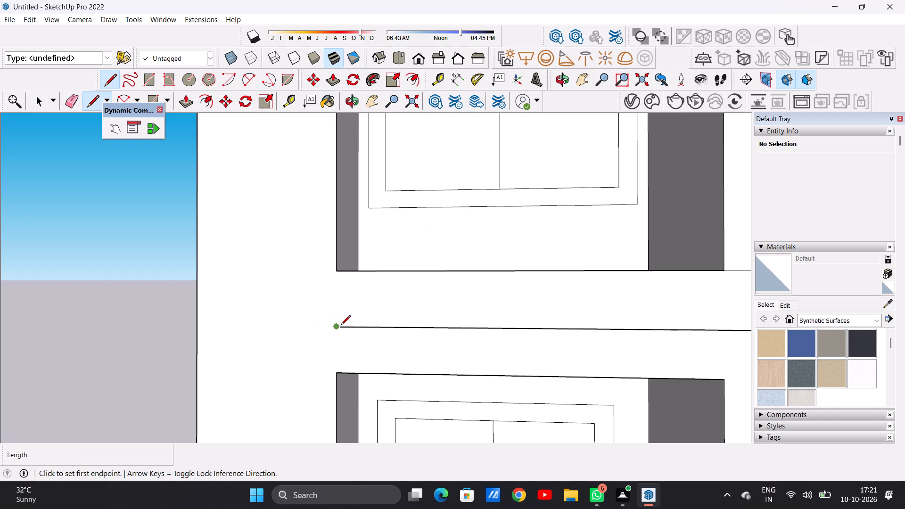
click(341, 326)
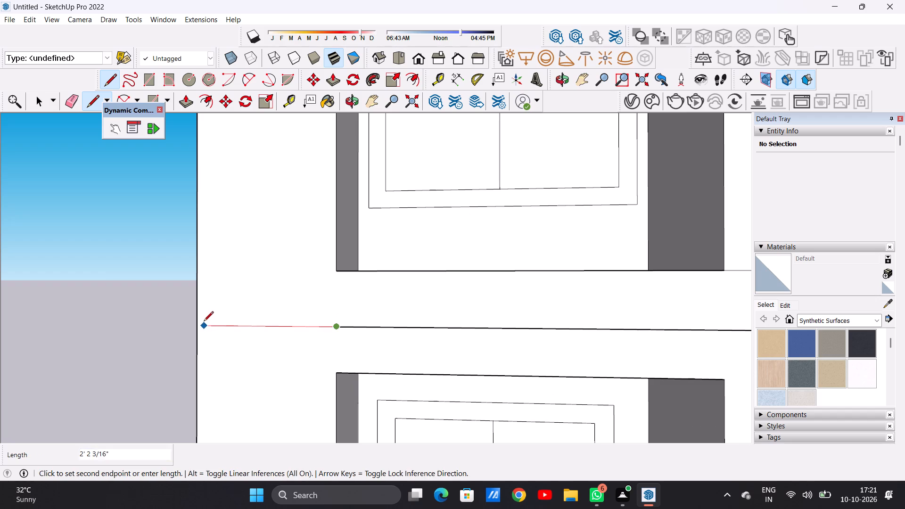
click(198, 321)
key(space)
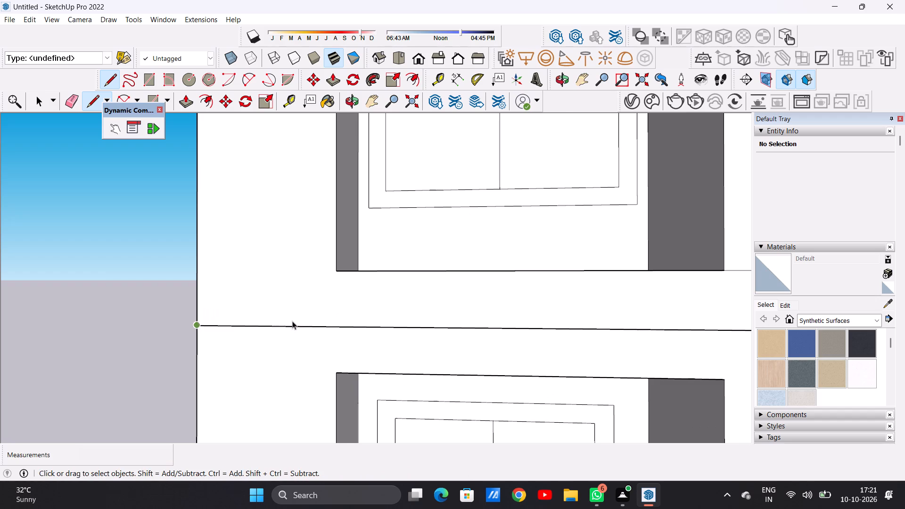
Examine the extended line at the facade's outer corner and the extent of the adjoining front face.
scroll(391, 324, down, 9)
scroll(555, 303, down, 6)
scroll(410, 308, up, 13)
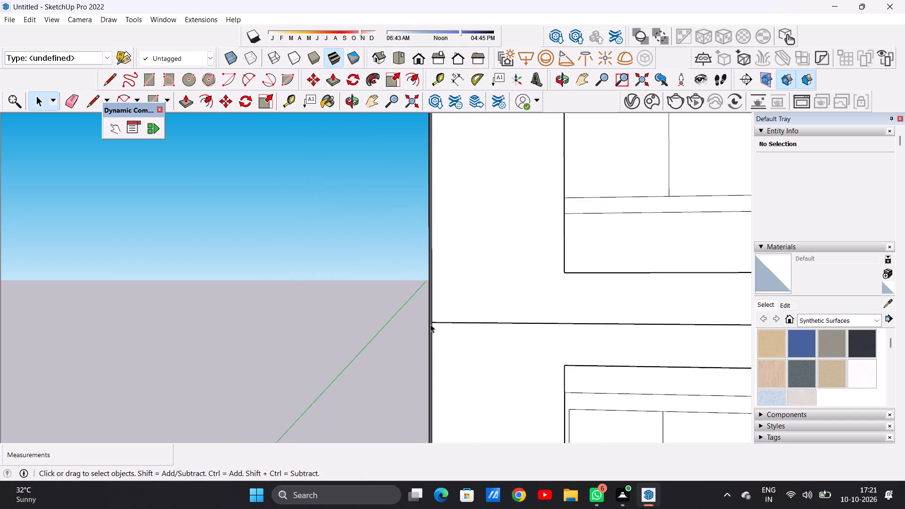
scroll(430, 324, up, 20)
scroll(430, 324, up, 12)
scroll(384, 321, down, 8)
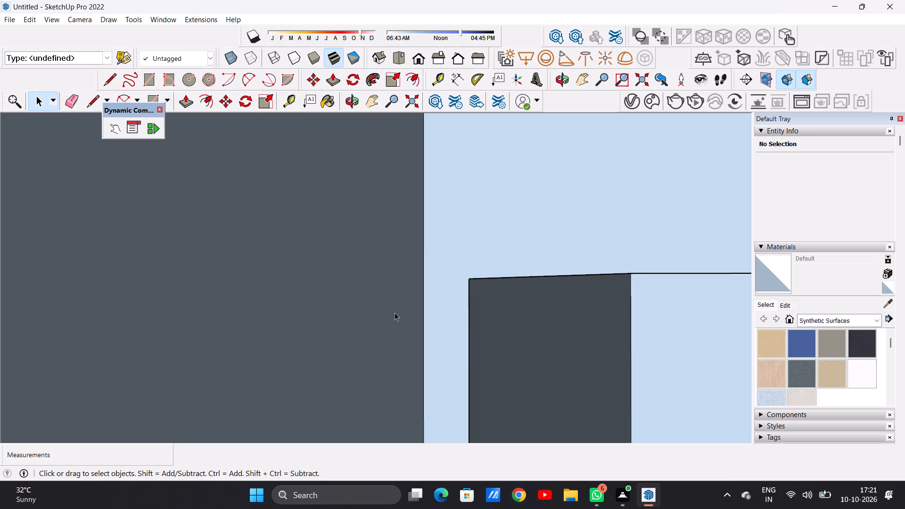
scroll(395, 312, down, 20)
scroll(395, 312, down, 7)
scroll(414, 314, up, 1)
scroll(414, 314, down, 20)
scroll(414, 314, down, 2)
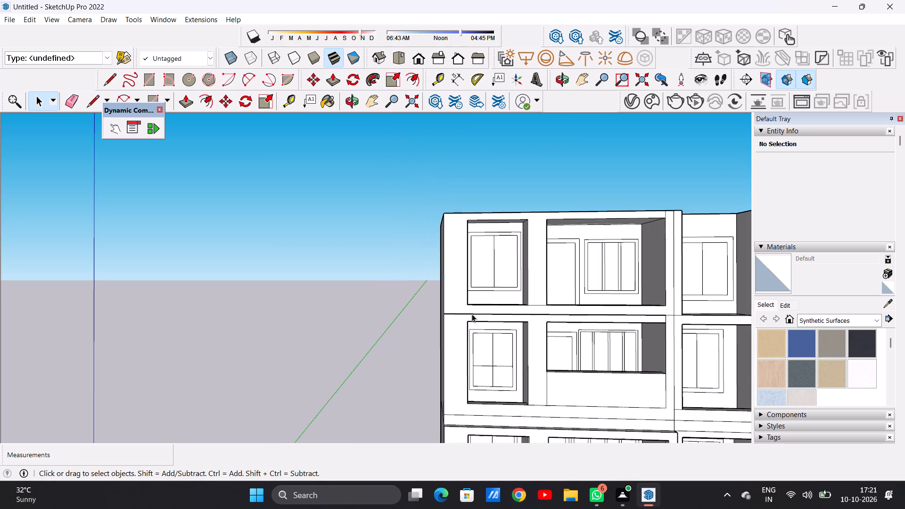
middle_drag(429, 294, 641, 332)
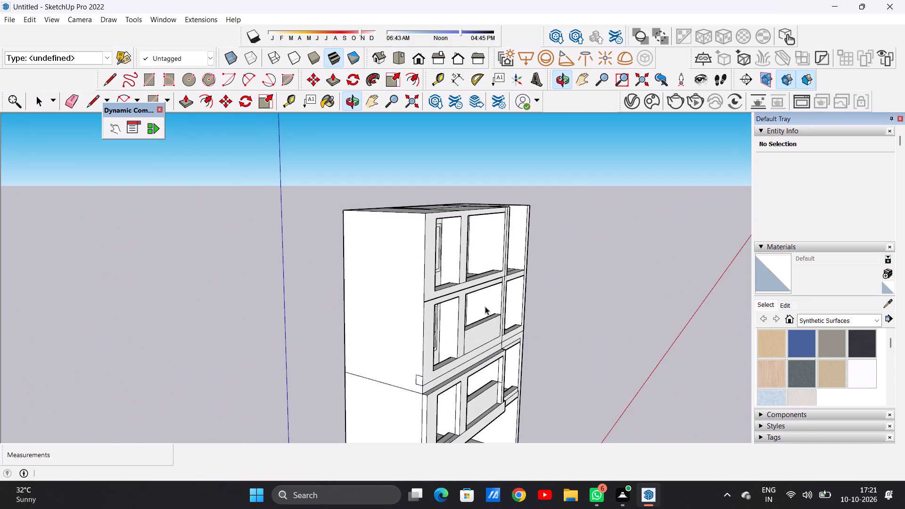
scroll(433, 271, up, 14)
middle_drag(420, 352, 373, 383)
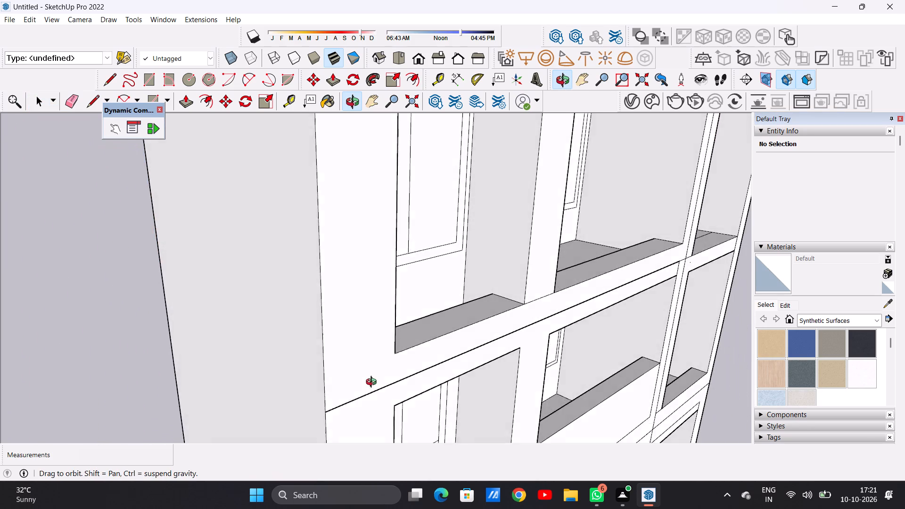
middle_drag(373, 383, 389, 391)
scroll(379, 349, down, 2)
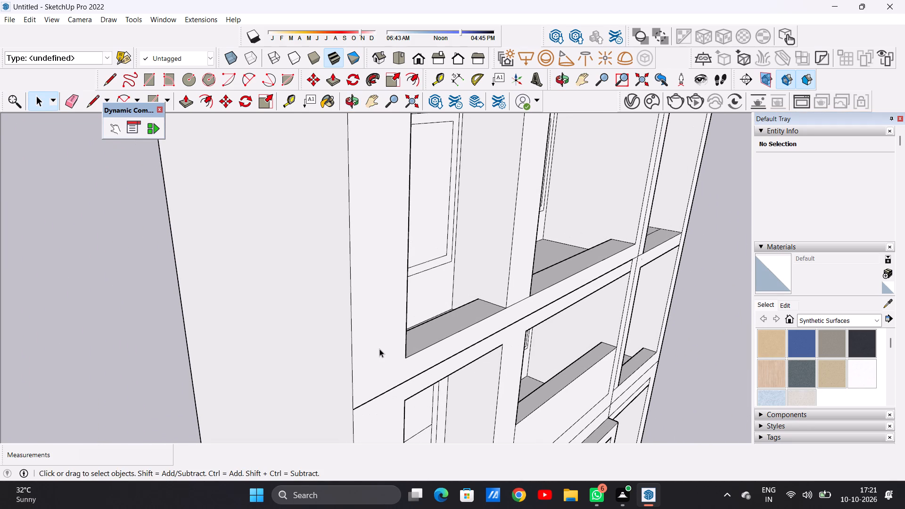
key(p)
key(space)
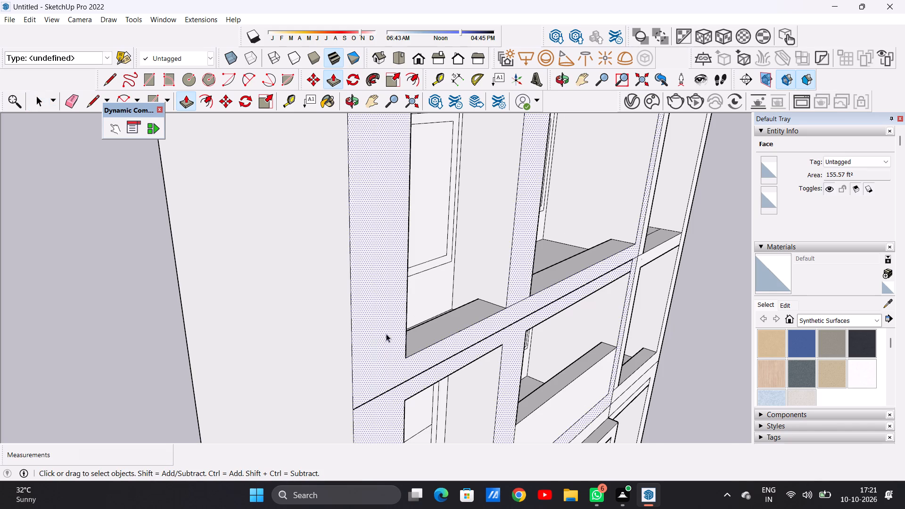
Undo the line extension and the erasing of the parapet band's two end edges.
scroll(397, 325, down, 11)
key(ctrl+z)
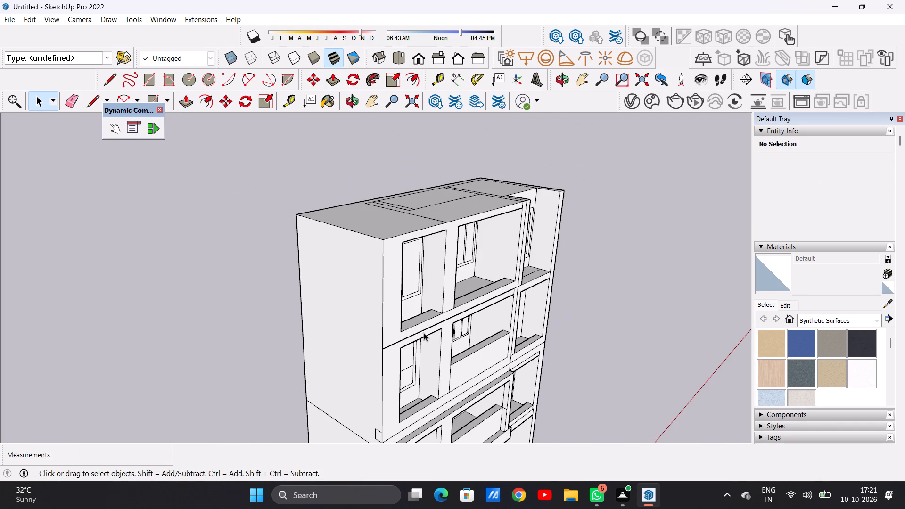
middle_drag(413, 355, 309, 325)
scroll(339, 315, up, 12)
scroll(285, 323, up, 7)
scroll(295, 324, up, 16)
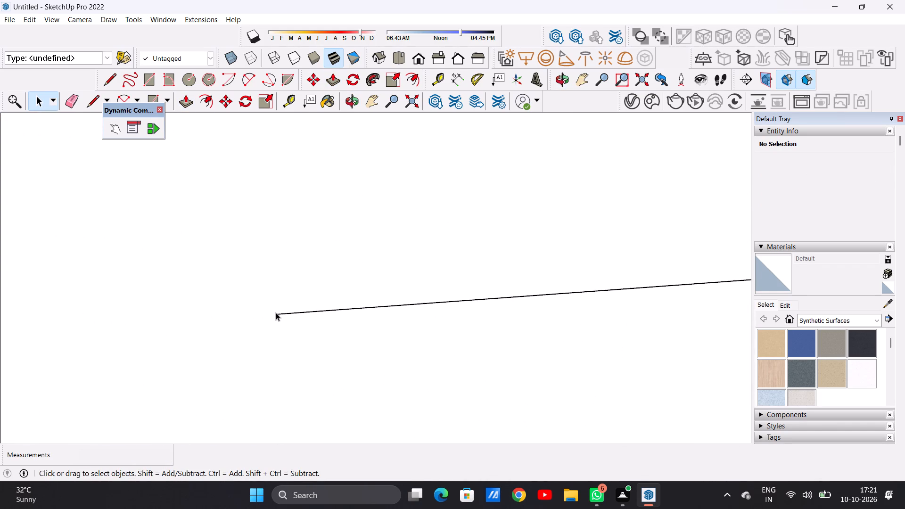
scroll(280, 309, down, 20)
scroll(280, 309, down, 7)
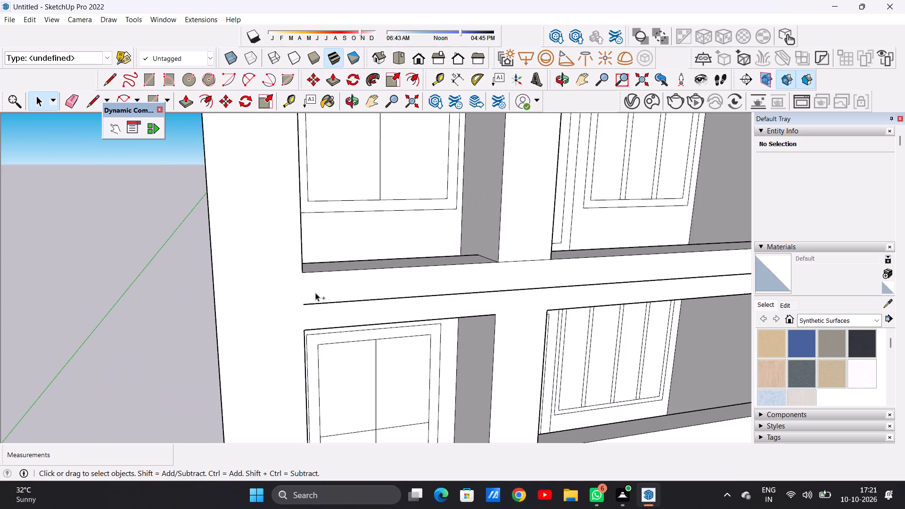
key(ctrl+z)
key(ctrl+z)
Draw a line about 2' 3 3/4" long from the parapet band's lower end corner to the facade's outer vertical edge.
scroll(299, 307, down, 3)
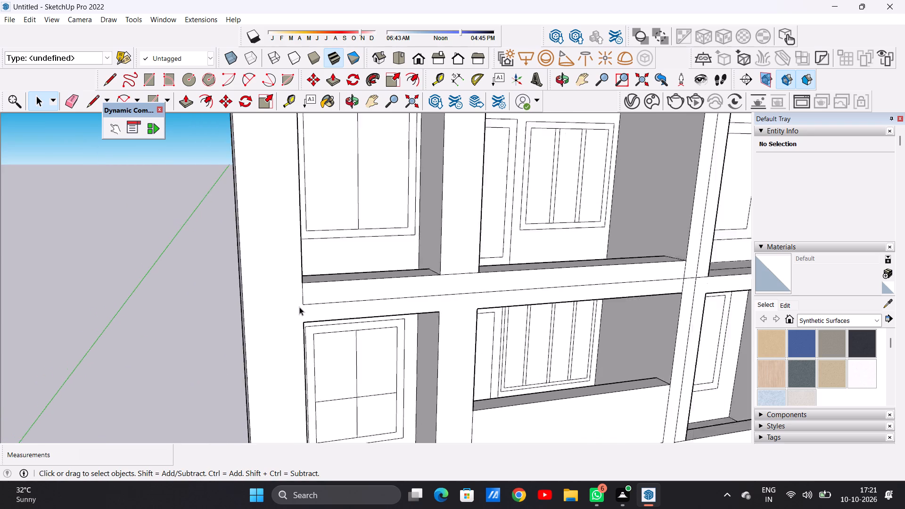
scroll(299, 307, down, 8)
scroll(301, 315, up, 16)
middle_drag(302, 323, 212, 289)
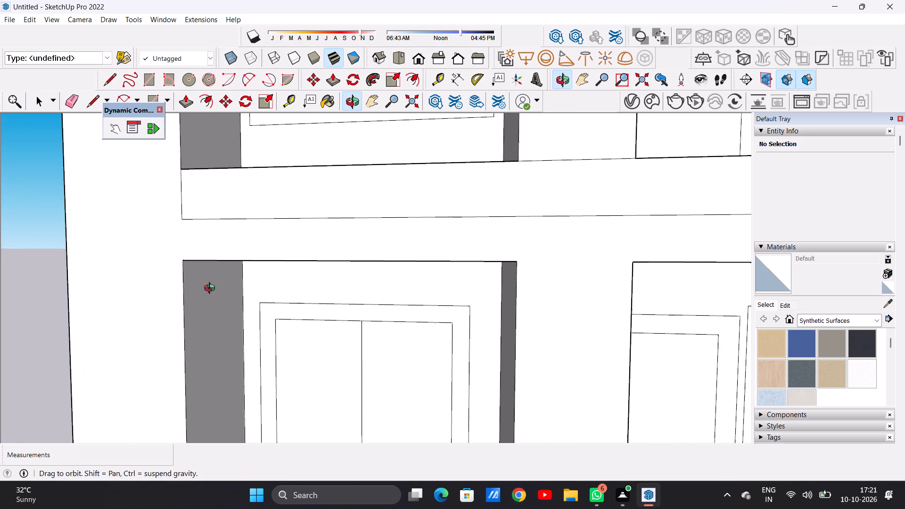
middle_drag(212, 289, 245, 327)
scroll(245, 327, up, 1)
scroll(245, 326, down, 8)
scroll(292, 297, down, 4)
scroll(300, 287, up, 7)
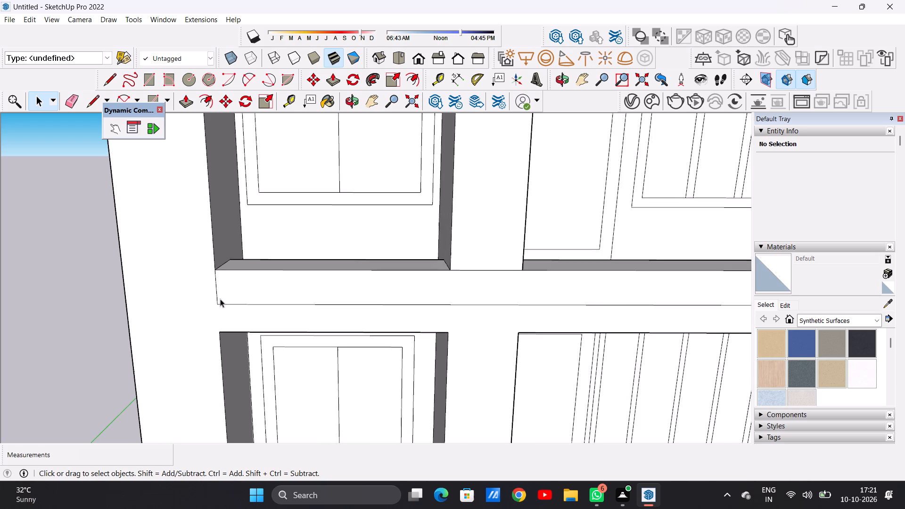
key(l)
click(219, 305)
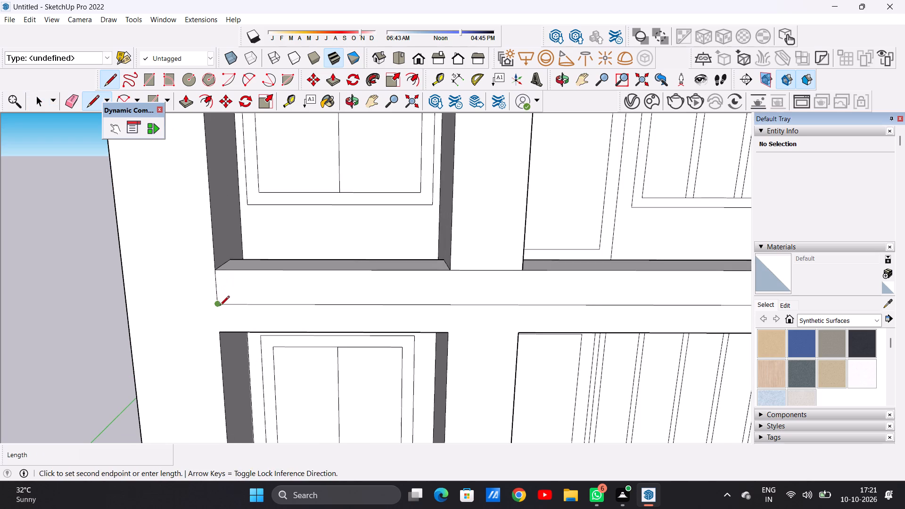
scroll(173, 304, down, 5)
click(144, 306)
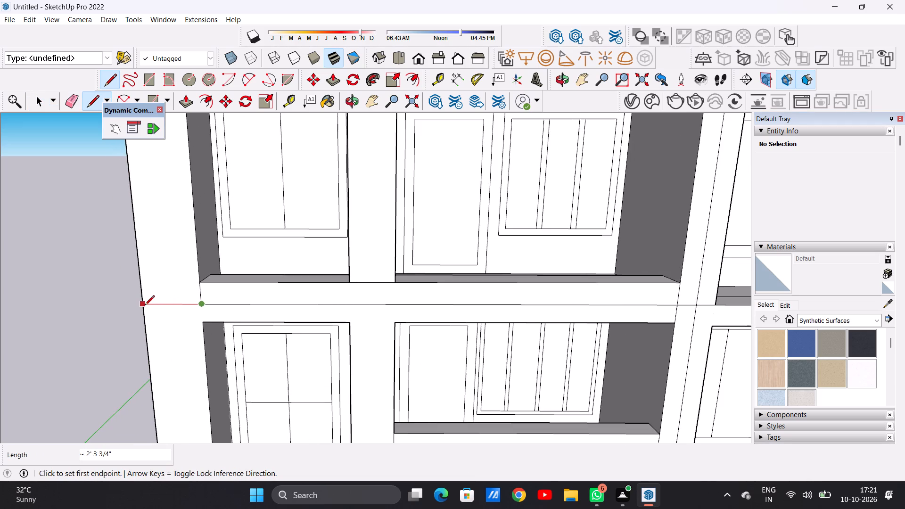
key(space)
Erase the short vertical edge at the parapet band's outer end, beneath the top storey's end-bay corner.
text(E)
scroll(217, 289, up, 4)
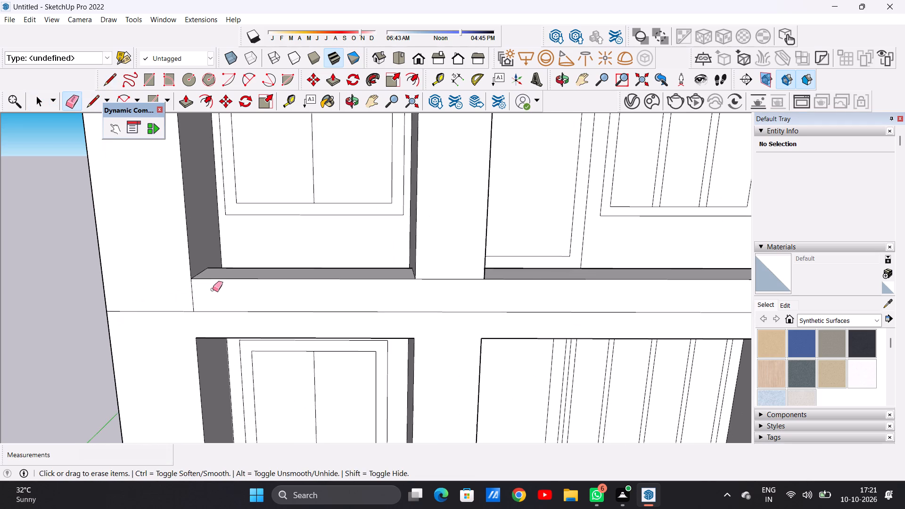
drag(185, 292, 197, 292)
key(space)
scroll(346, 306, down, 4)
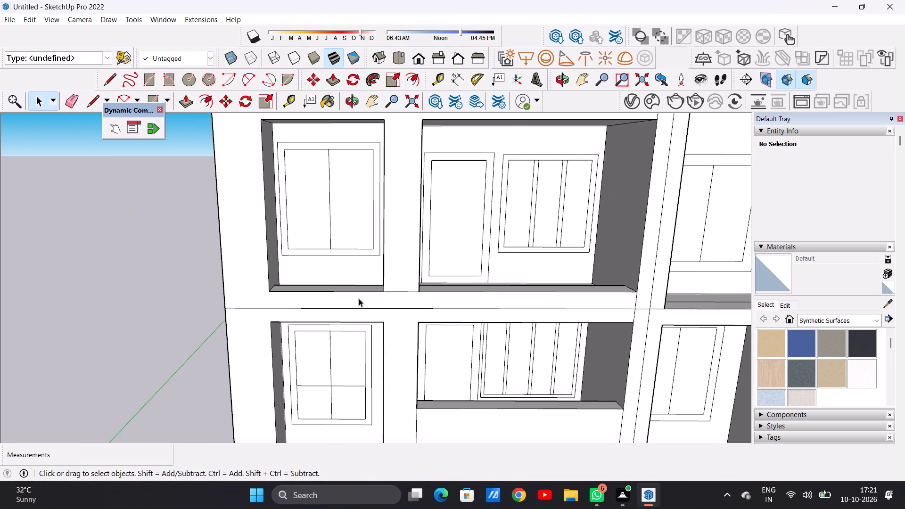
Examine the extent of the top storey's front face above the floor dividing line.
scroll(359, 298, down, 15)
middle_drag(333, 298, 415, 319)
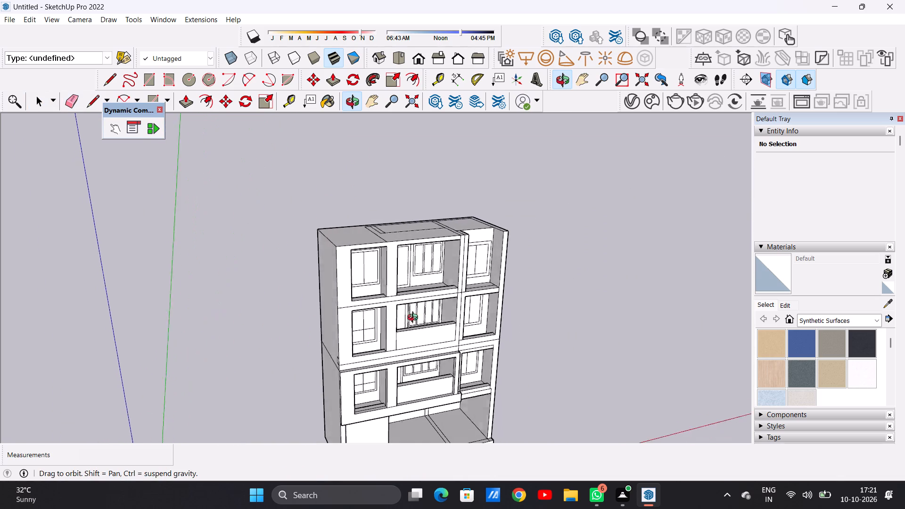
middle_drag(415, 319, 419, 319)
scroll(350, 297, up, 9)
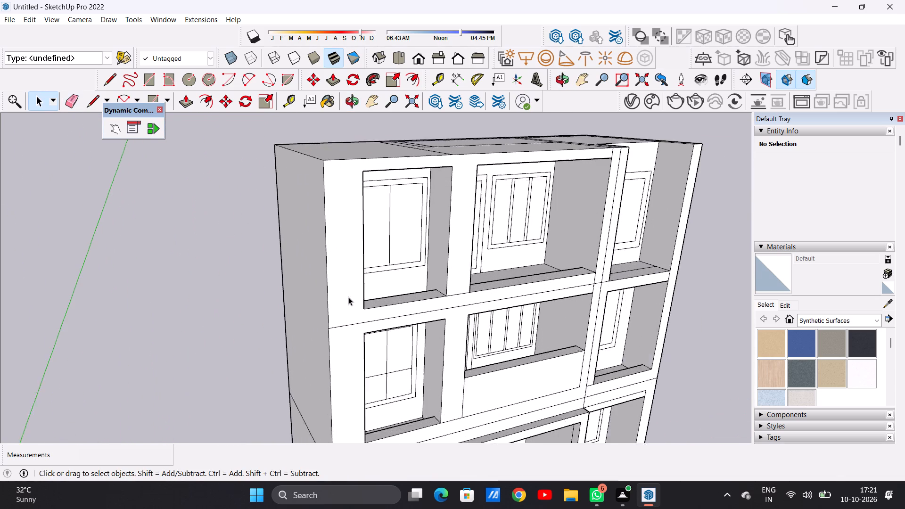
scroll(348, 297, up, 1)
key(p)
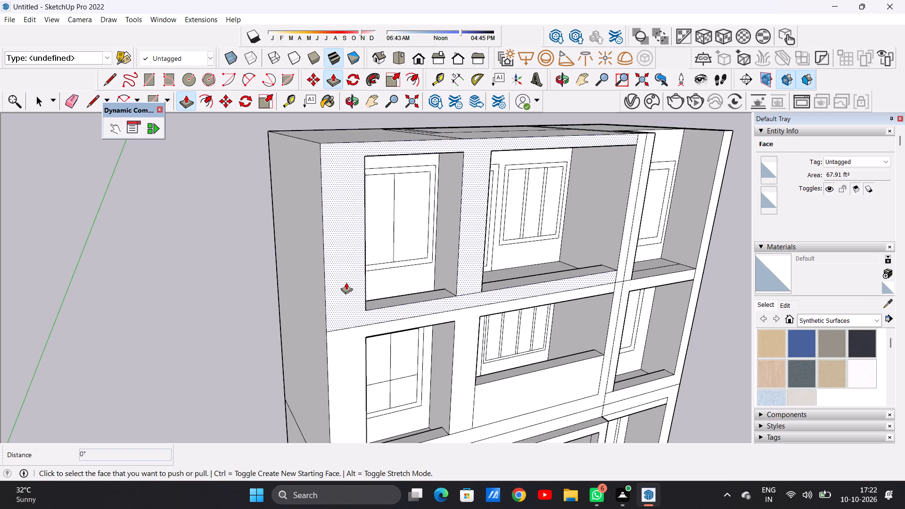
key(space)
Erase the short vertical edge at the parapet band's inner end, between the middle-bay corner and the floor dividing line.
middle_drag(626, 276, 524, 265)
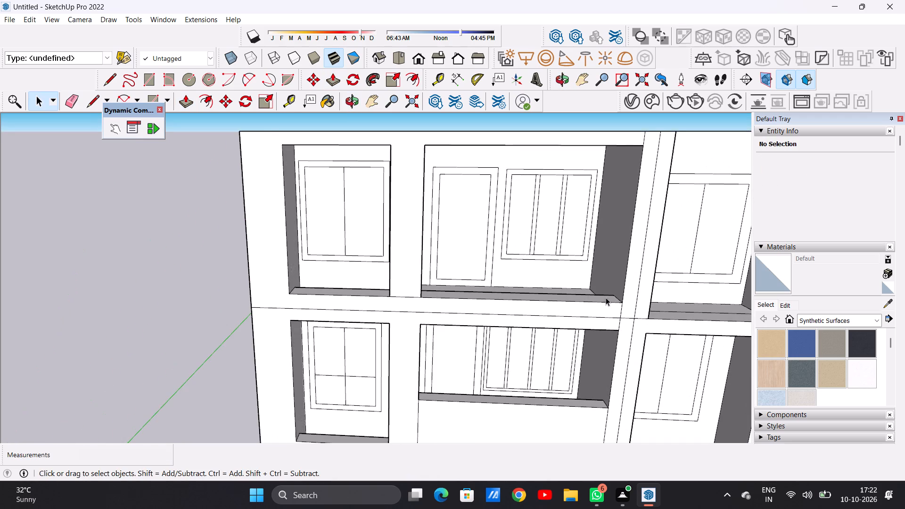
scroll(618, 302, up, 10)
key(e)
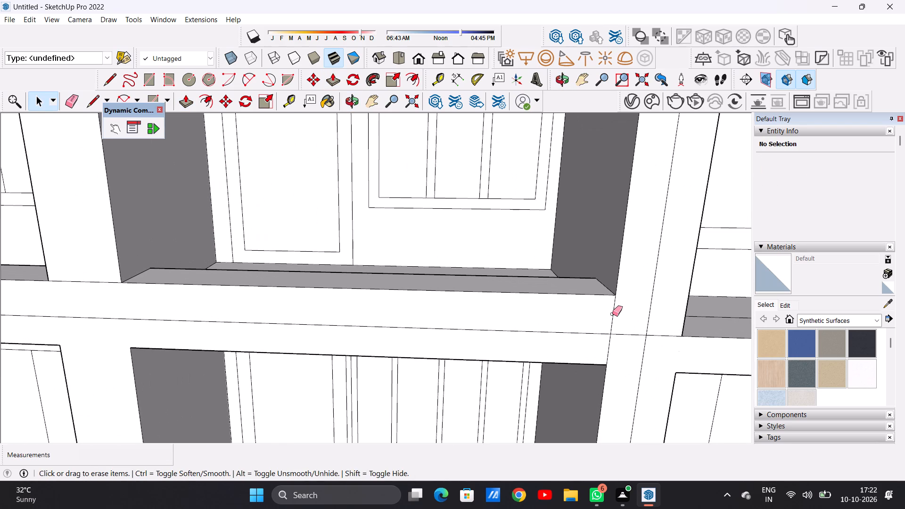
drag(616, 312, 606, 313)
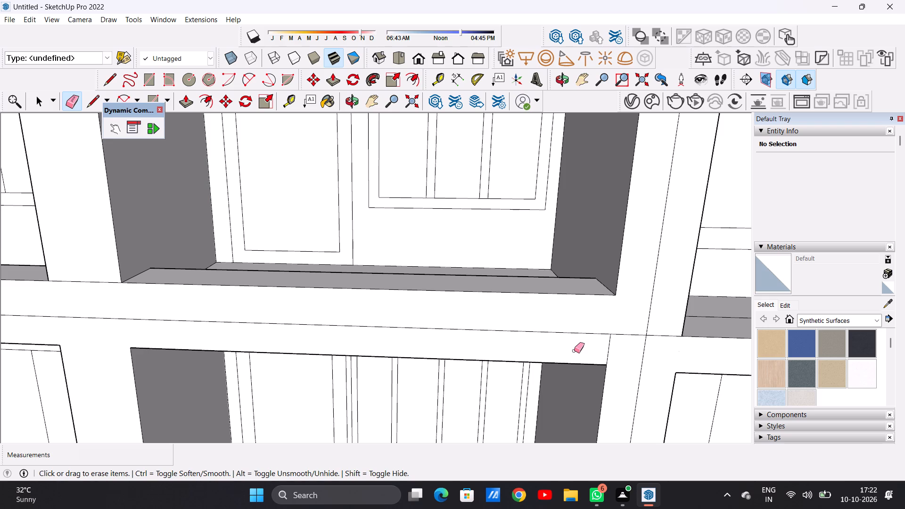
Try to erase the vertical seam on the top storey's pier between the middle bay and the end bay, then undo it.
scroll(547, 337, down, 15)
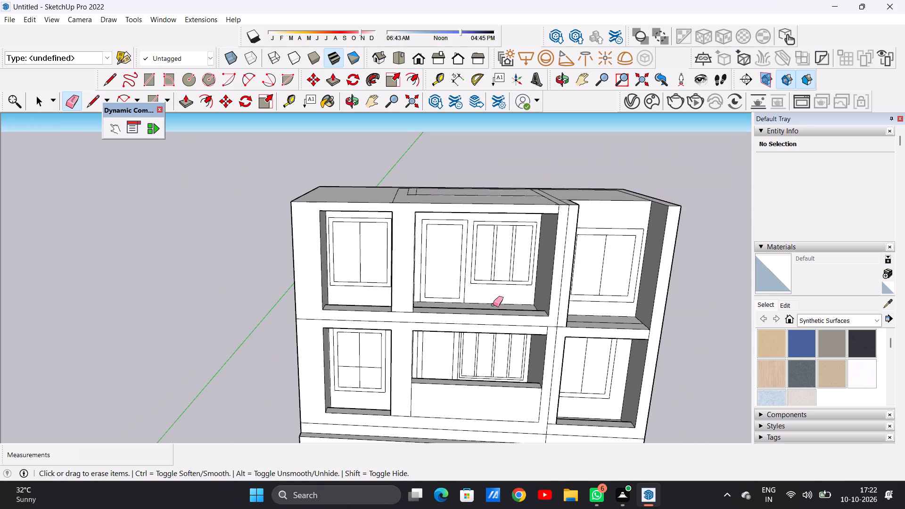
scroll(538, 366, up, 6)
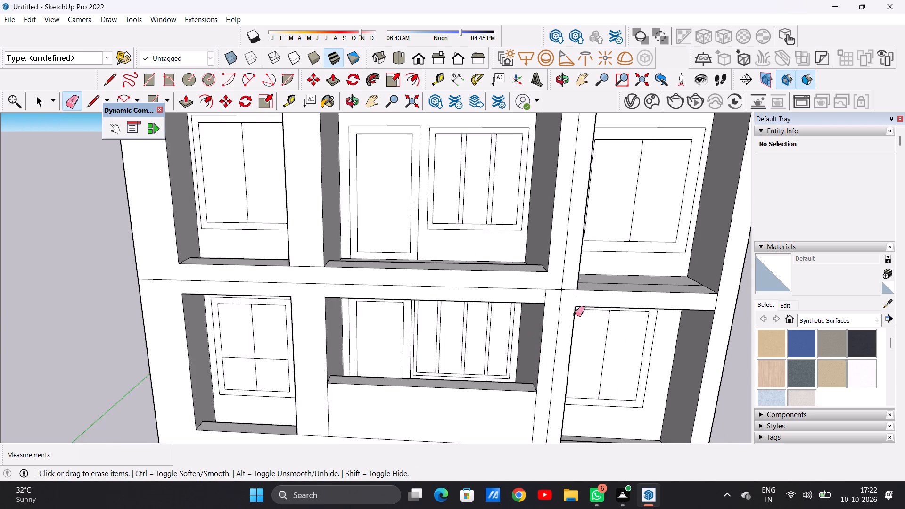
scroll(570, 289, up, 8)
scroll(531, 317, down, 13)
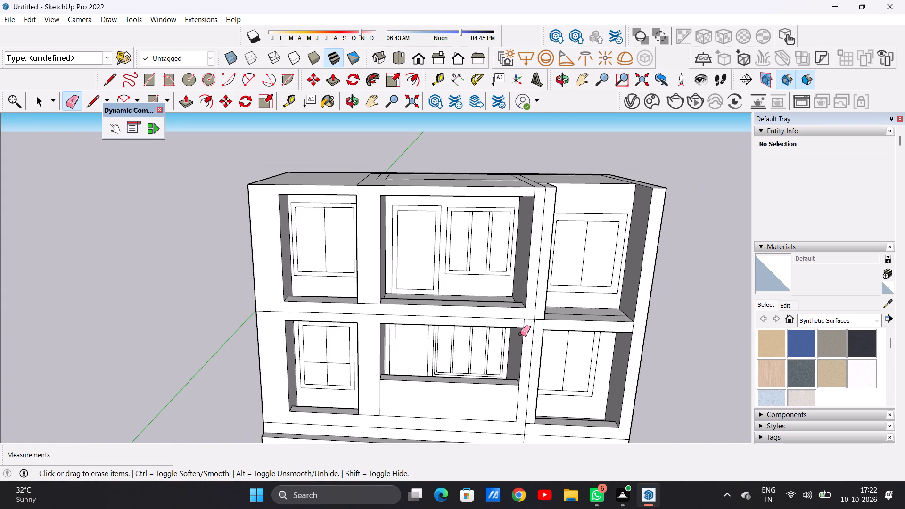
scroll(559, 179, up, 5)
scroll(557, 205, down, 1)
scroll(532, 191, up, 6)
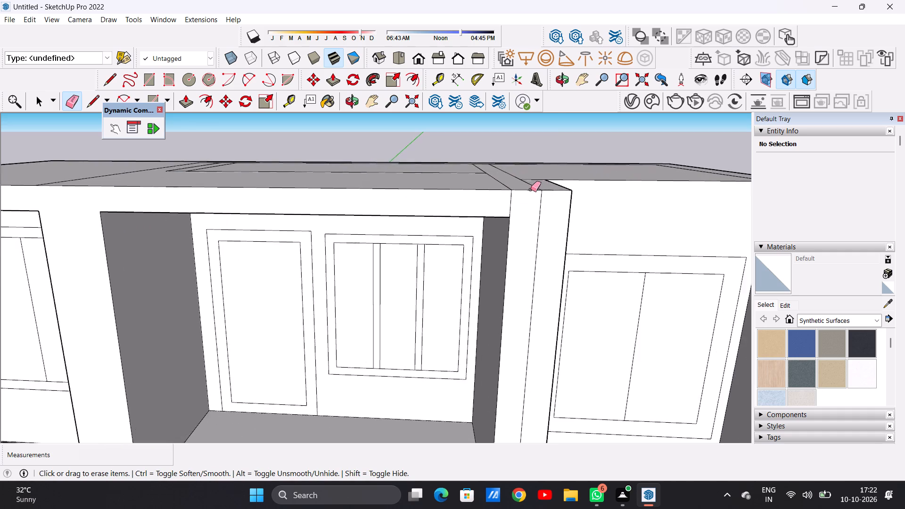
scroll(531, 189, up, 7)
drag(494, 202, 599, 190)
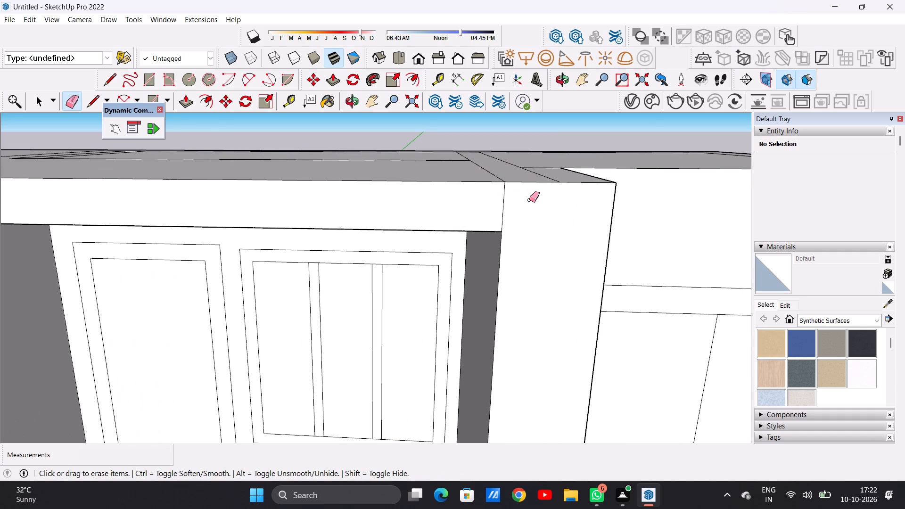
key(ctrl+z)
Erase the short vertical edge where the top storey's middle-bay header meets the pier beside the end bay.
scroll(491, 209, up, 6)
drag(518, 197, 512, 199)
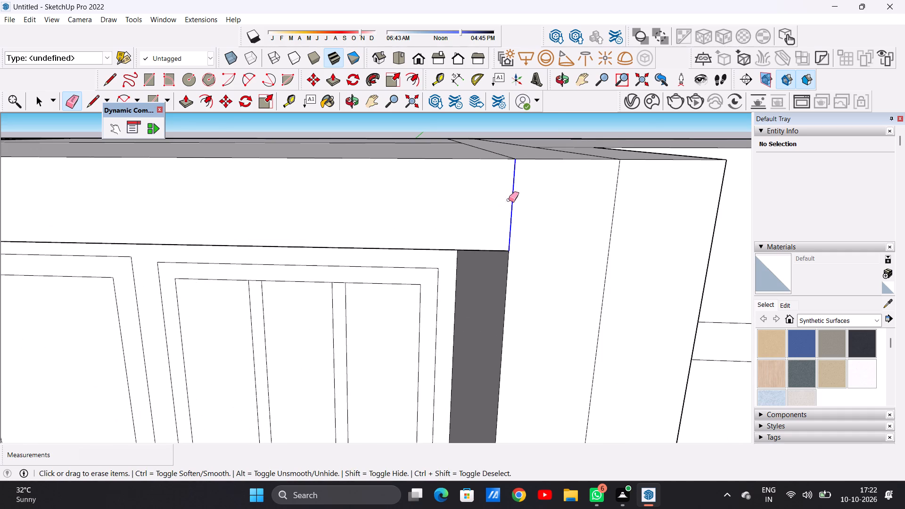
key(space)
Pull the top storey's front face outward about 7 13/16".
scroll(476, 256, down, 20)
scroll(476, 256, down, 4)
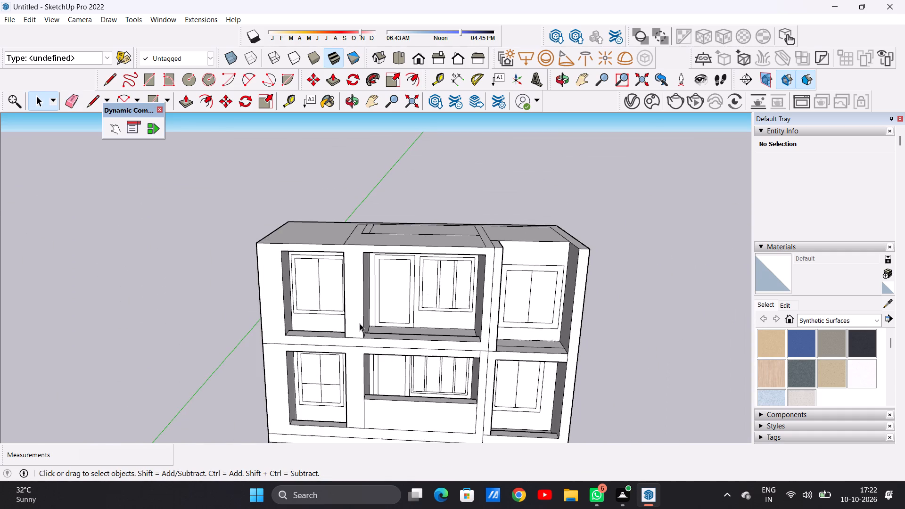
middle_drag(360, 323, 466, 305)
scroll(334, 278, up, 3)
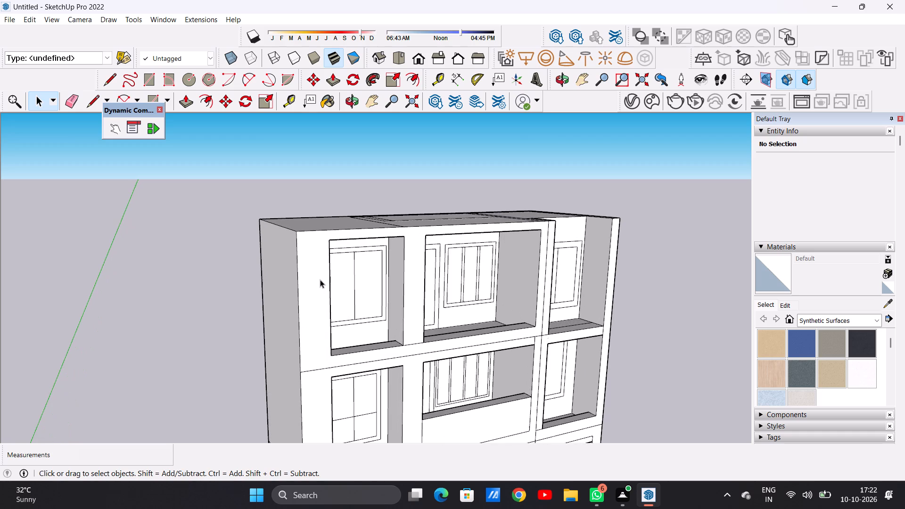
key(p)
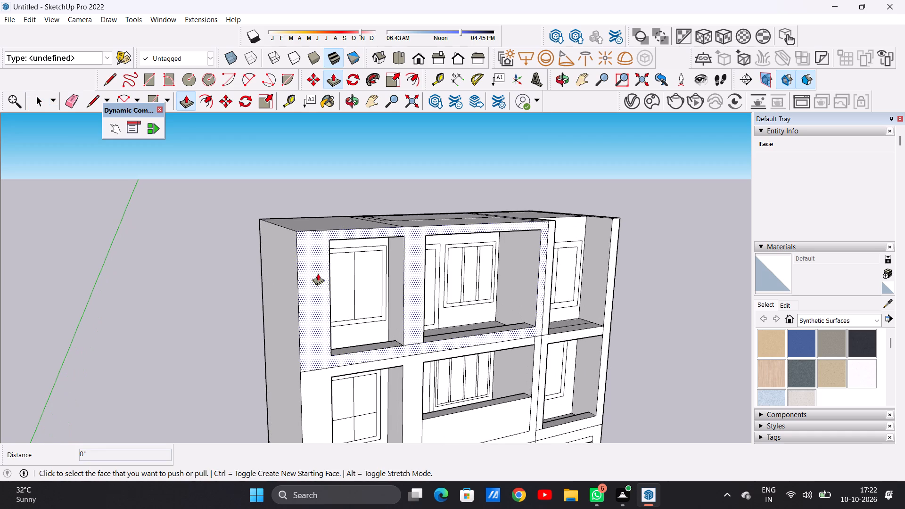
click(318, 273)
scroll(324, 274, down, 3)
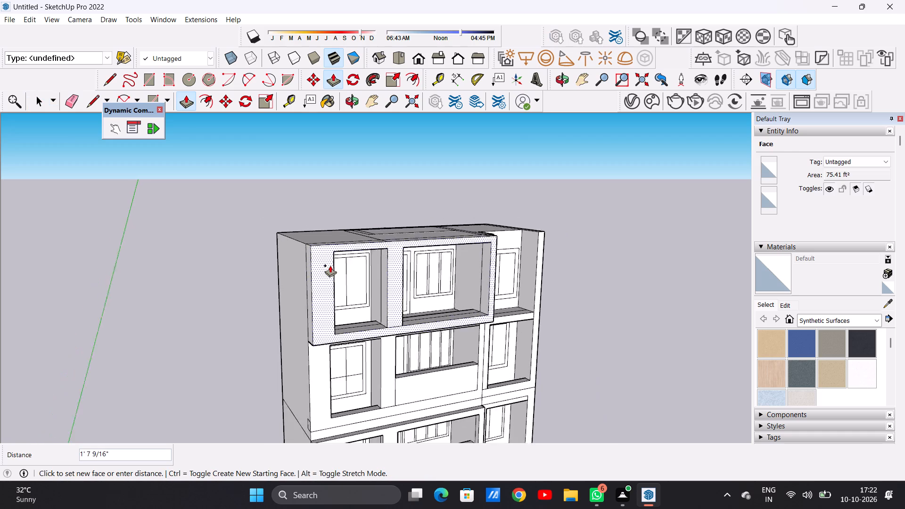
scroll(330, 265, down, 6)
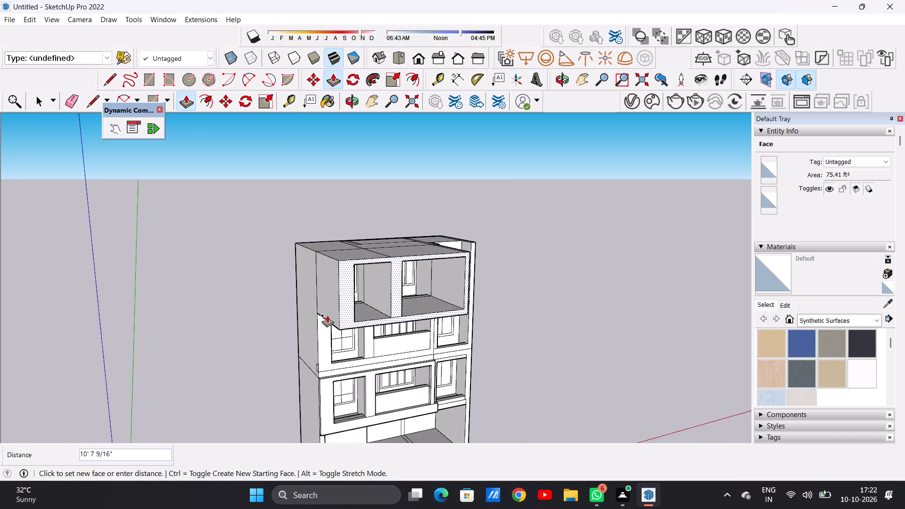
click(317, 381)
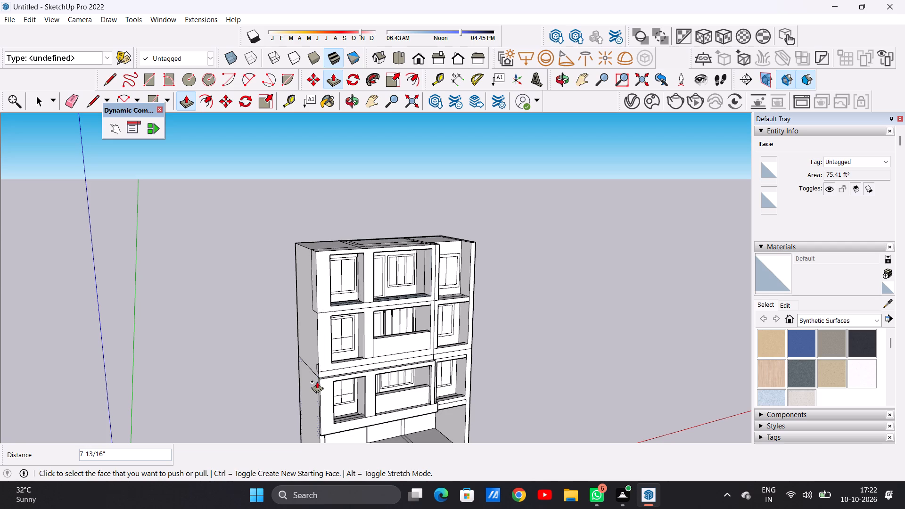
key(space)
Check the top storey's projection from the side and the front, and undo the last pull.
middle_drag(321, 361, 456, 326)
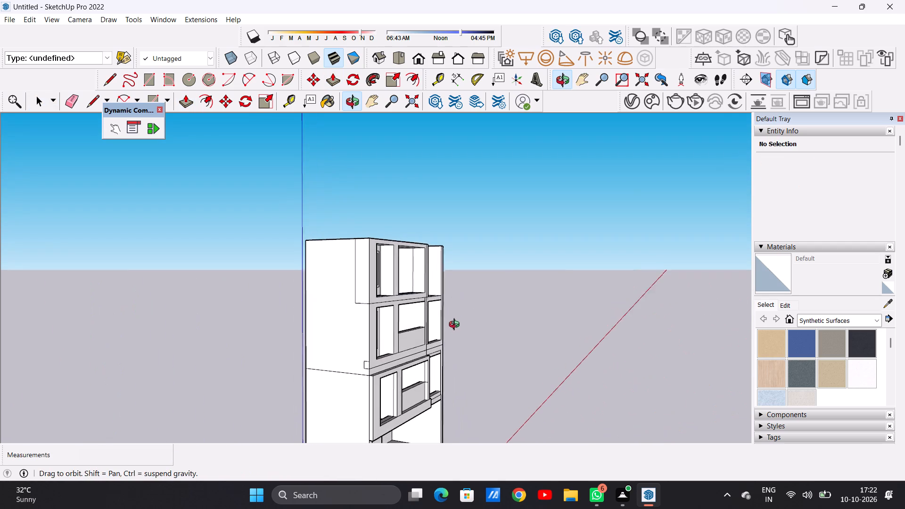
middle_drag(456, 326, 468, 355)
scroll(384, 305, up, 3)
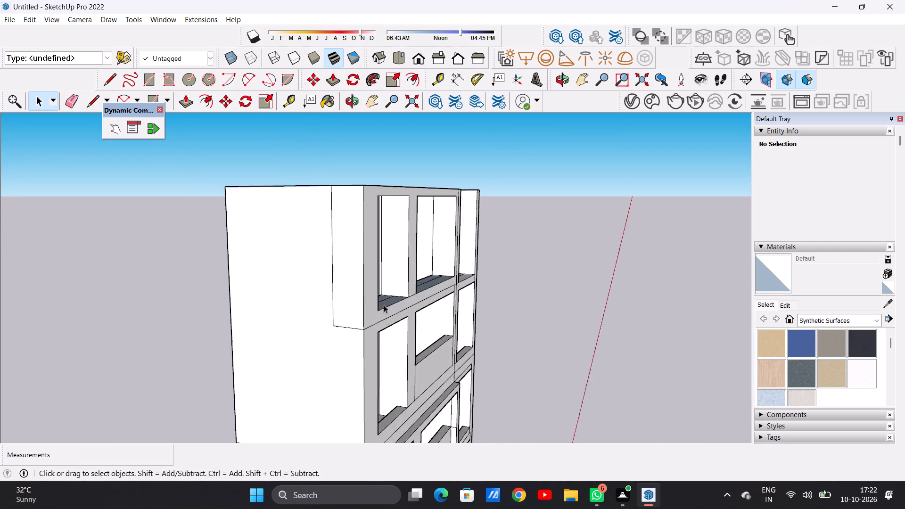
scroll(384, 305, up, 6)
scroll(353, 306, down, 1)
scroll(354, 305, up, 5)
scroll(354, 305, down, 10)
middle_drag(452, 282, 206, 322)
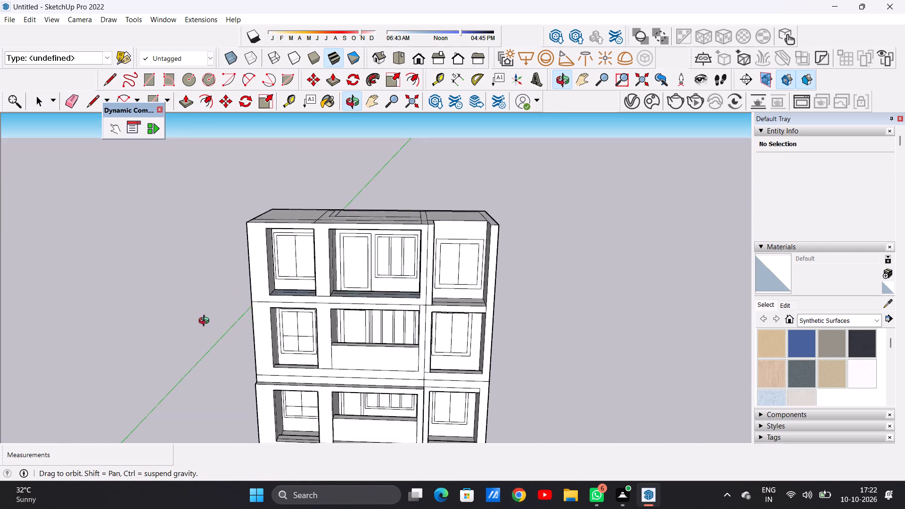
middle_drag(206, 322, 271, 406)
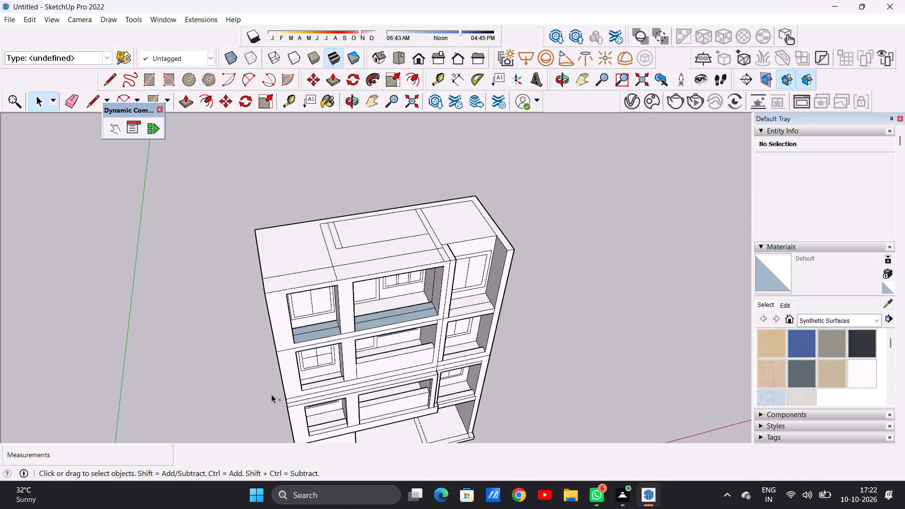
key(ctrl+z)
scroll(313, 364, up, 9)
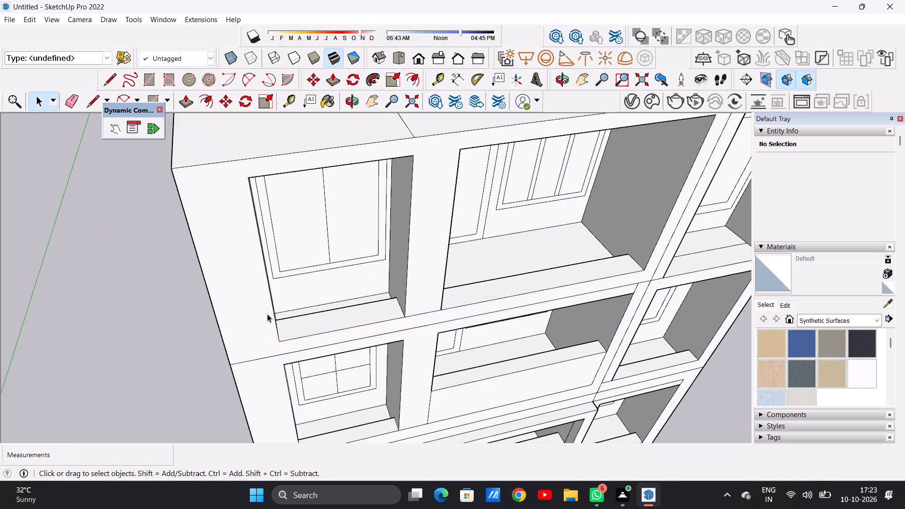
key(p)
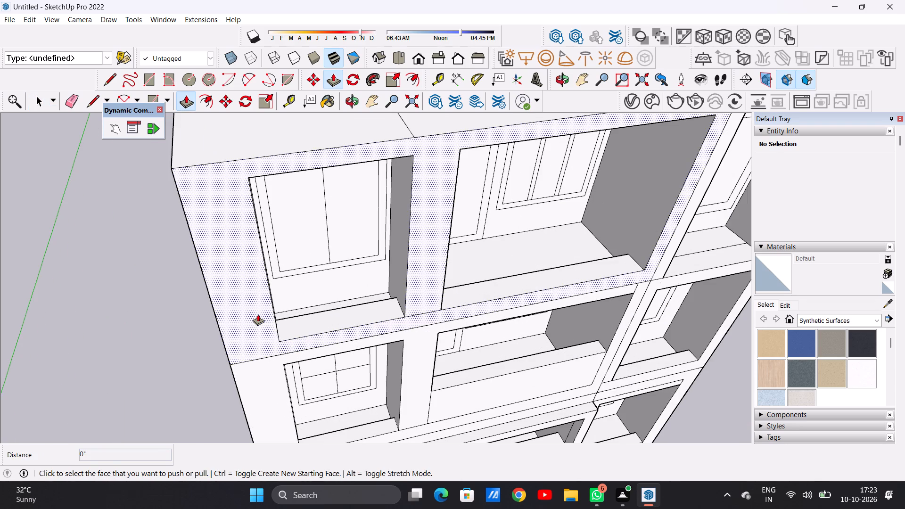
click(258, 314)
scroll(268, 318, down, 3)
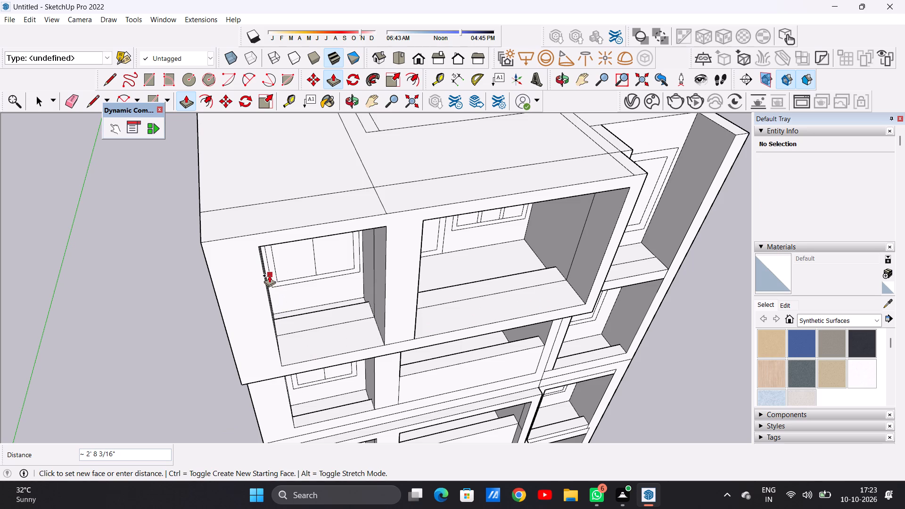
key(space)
Pull the top storey's front face around the two wider bays outward about 9" from the storey below.
scroll(330, 320, down, 6)
middle_drag(328, 315, 300, 384)
scroll(326, 347, up, 5)
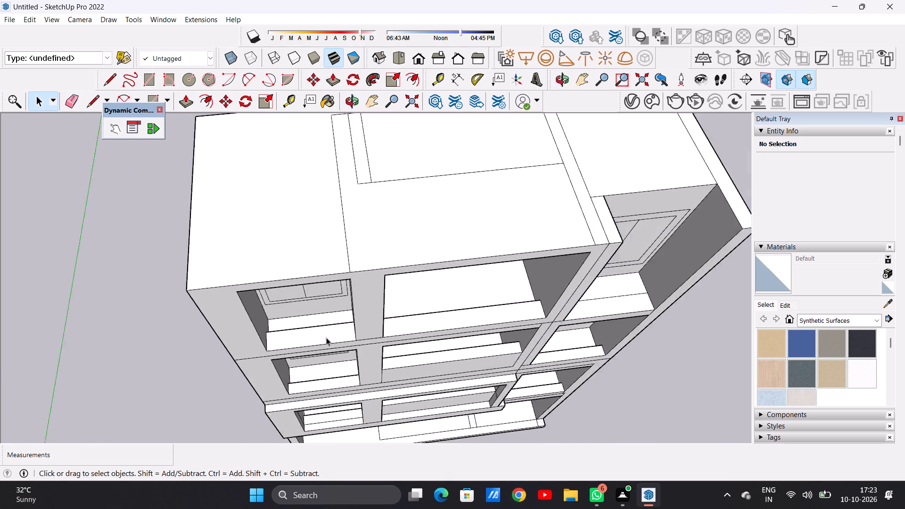
scroll(326, 337, up, 4)
middle_drag(337, 330, 371, 235)
scroll(364, 251, down, 15)
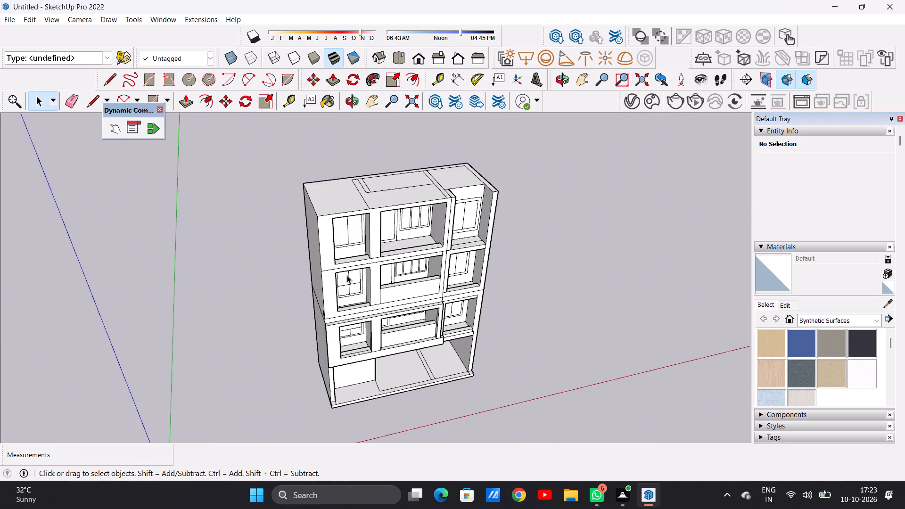
middle_drag(335, 280, 393, 244)
scroll(337, 243, up, 5)
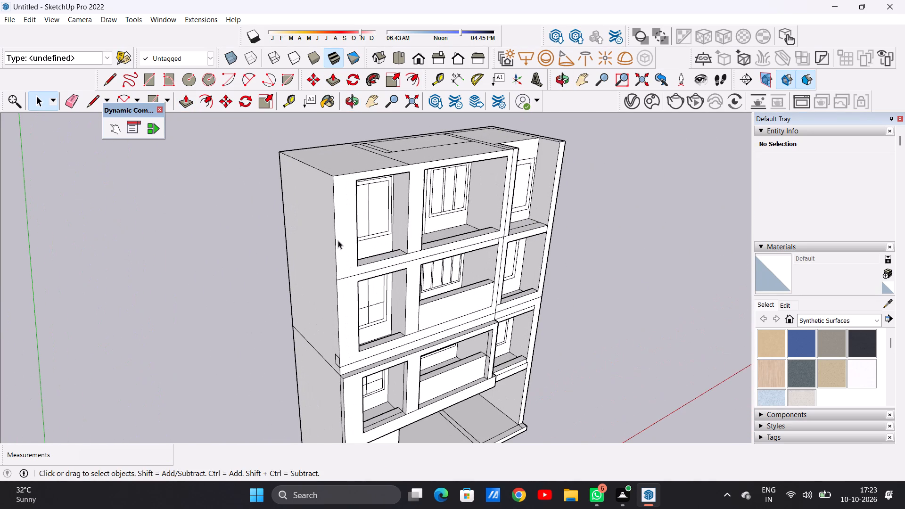
key(p)
scroll(347, 234, up, 4)
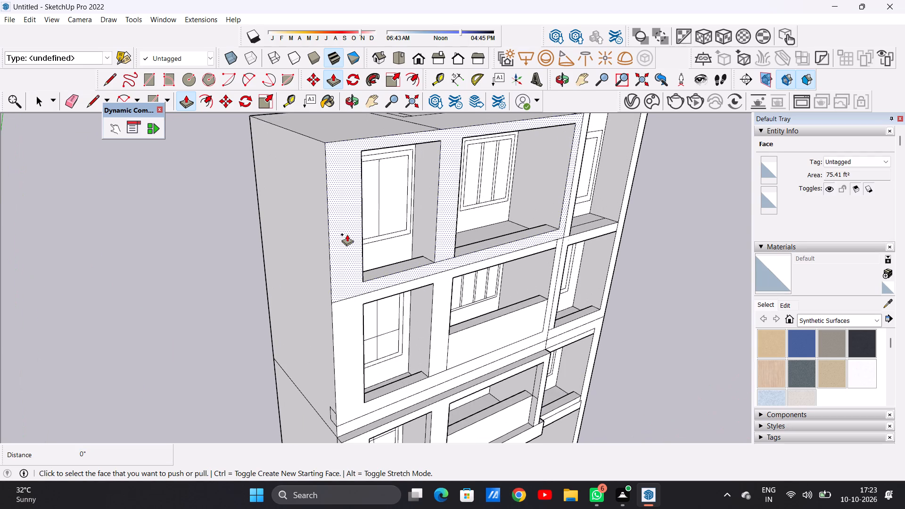
click(347, 234)
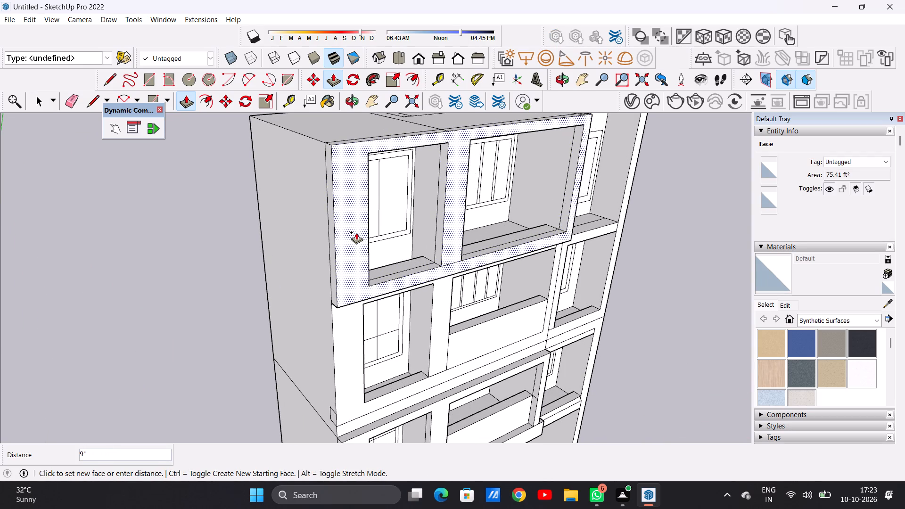
click(356, 232)
key(space)
Examine the top storey's projecting front and its bay openings from both sides and from above.
scroll(395, 272, down, 4)
middle_drag(429, 275, 287, 350)
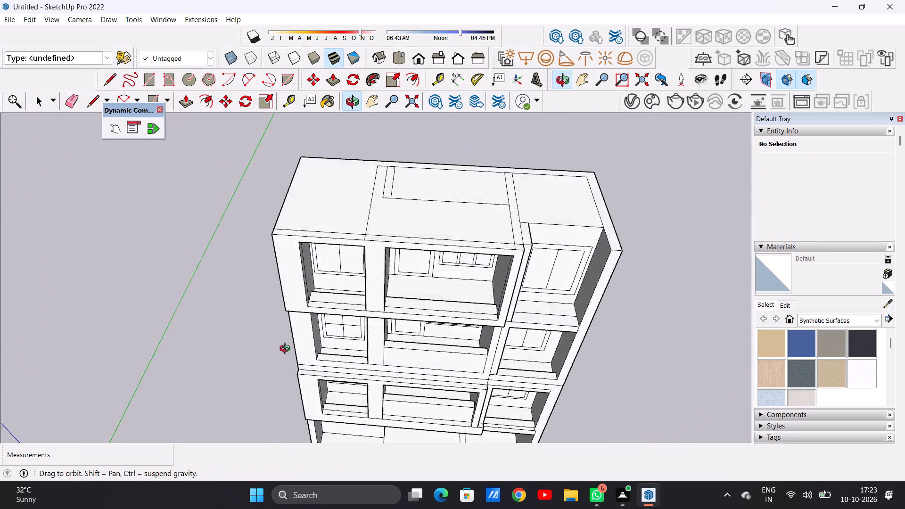
middle_drag(287, 350, 166, 286)
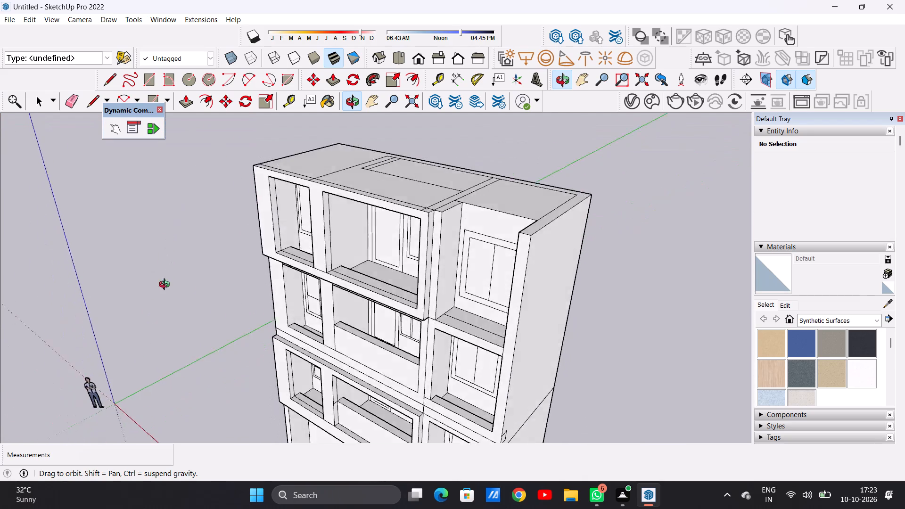
middle_drag(166, 286, 317, 238)
scroll(321, 238, down, 4)
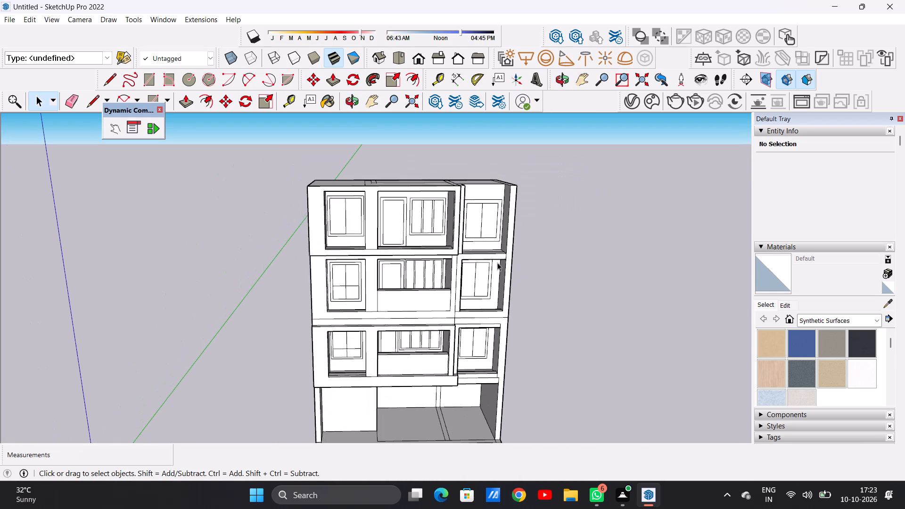
scroll(448, 246, up, 6)
middle_drag(447, 250, 432, 326)
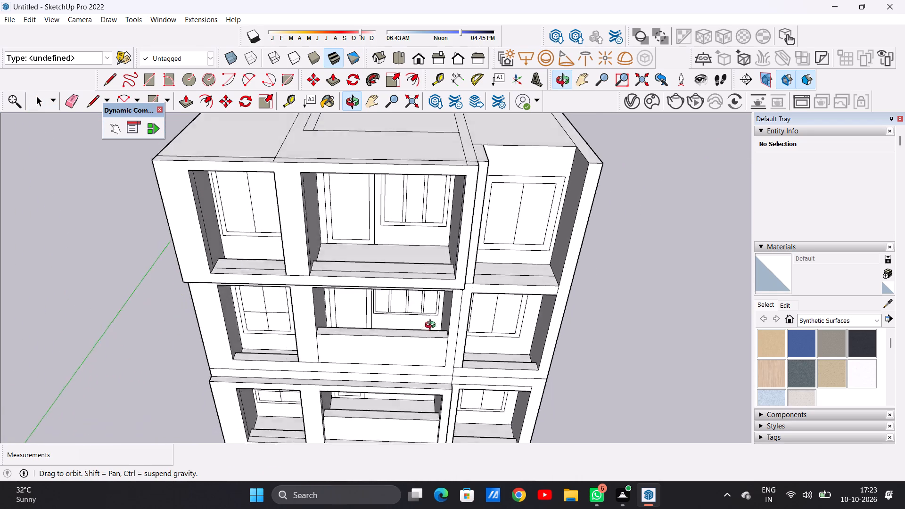
middle_drag(432, 326, 441, 358)
Pull the narrow front sill strip in the top storey's middle bay up about 3' 6 5/16" as a balcony parapet.
scroll(443, 275, up, 6)
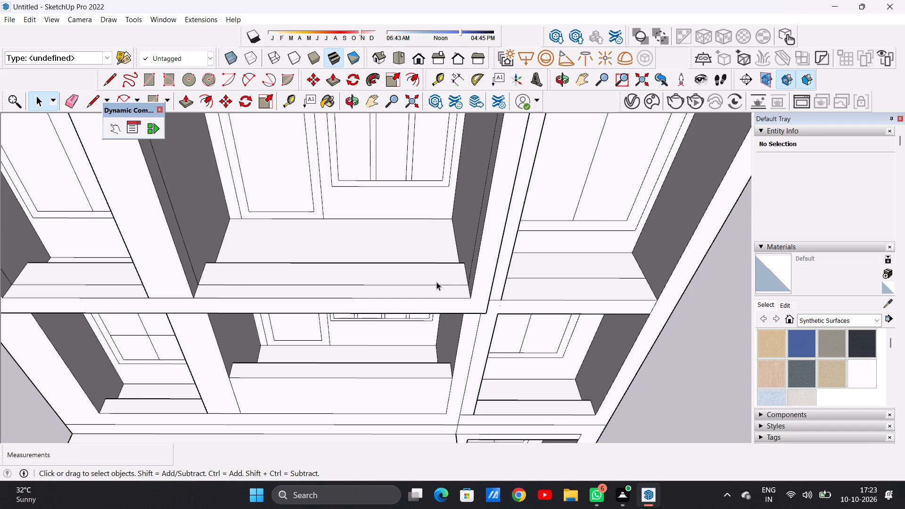
key(p)
scroll(453, 286, up, 3)
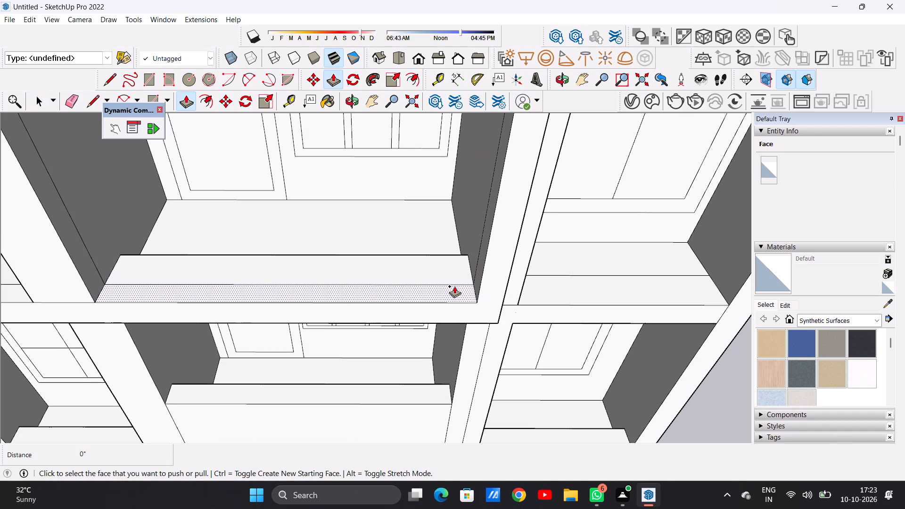
click(454, 286)
scroll(462, 224, down, 5)
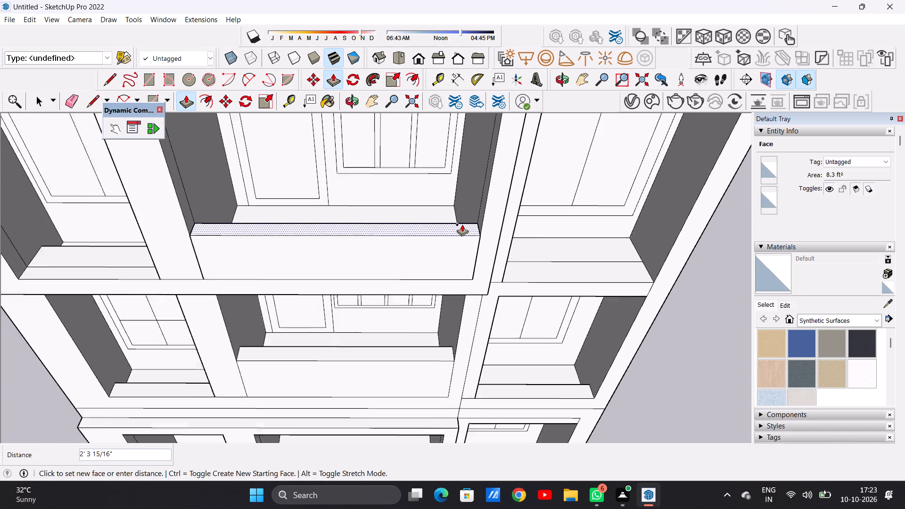
scroll(462, 224, down, 10)
middle_drag(457, 236, 460, 165)
scroll(463, 172, up, 5)
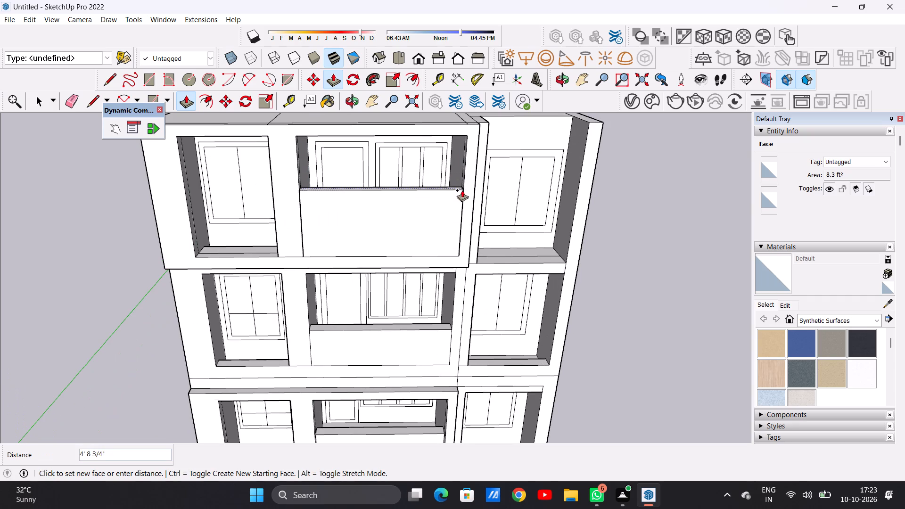
click(461, 206)
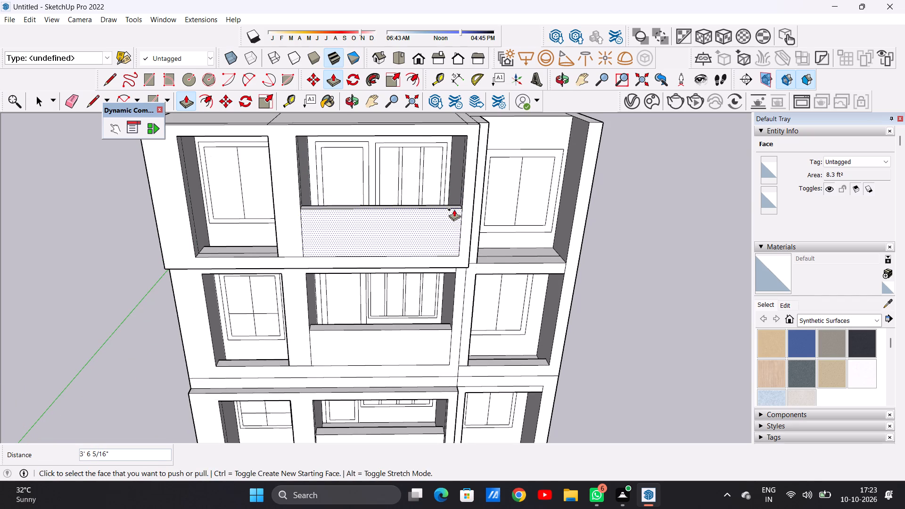
key(space)
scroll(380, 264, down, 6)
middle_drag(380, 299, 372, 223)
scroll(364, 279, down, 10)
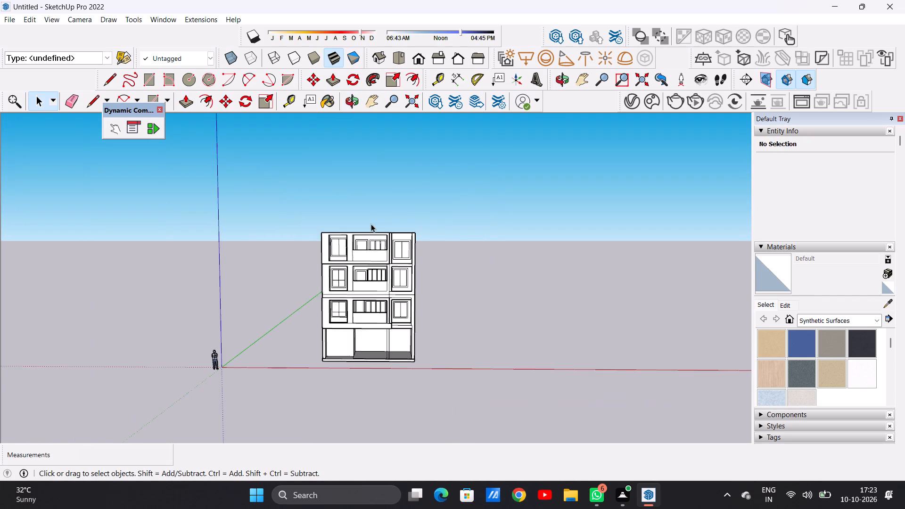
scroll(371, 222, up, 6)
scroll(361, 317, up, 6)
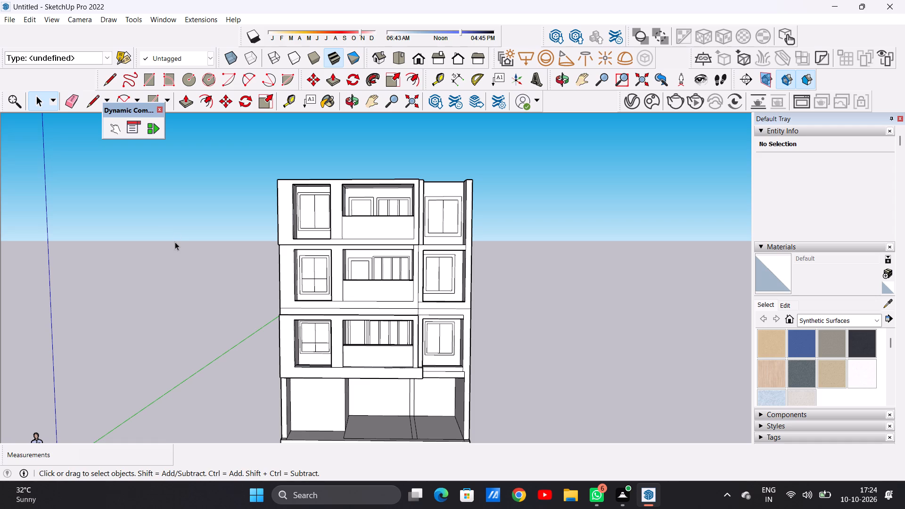
Examine the whole facade from the front, side, below and above, including the top storey's narrow end bay and the roof.
scroll(362, 277, down, 10)
scroll(360, 312, up, 3)
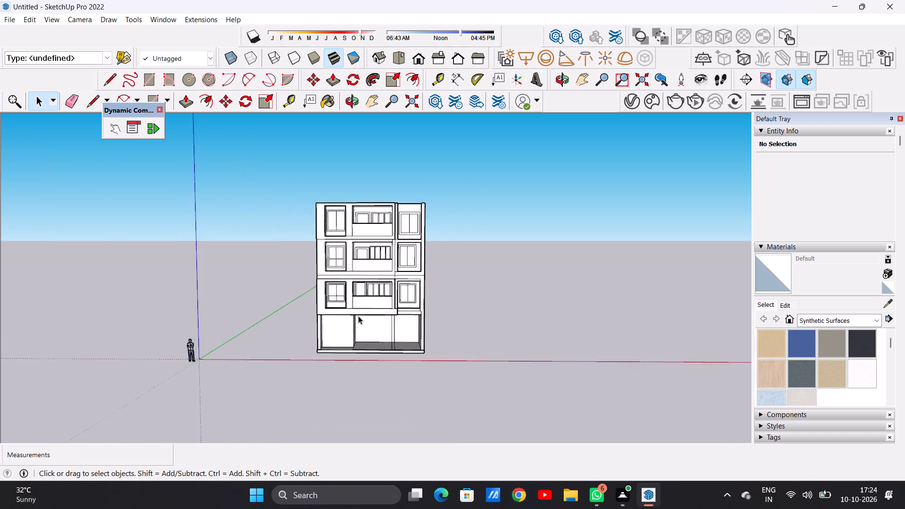
scroll(358, 316, up, 4)
middle_drag(407, 315, 435, 306)
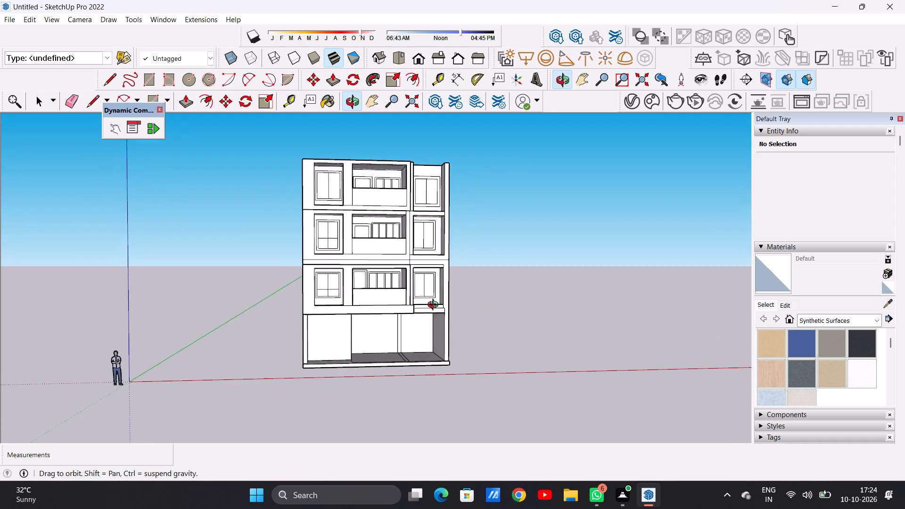
middle_drag(435, 306, 396, 309)
scroll(414, 309, down, 1)
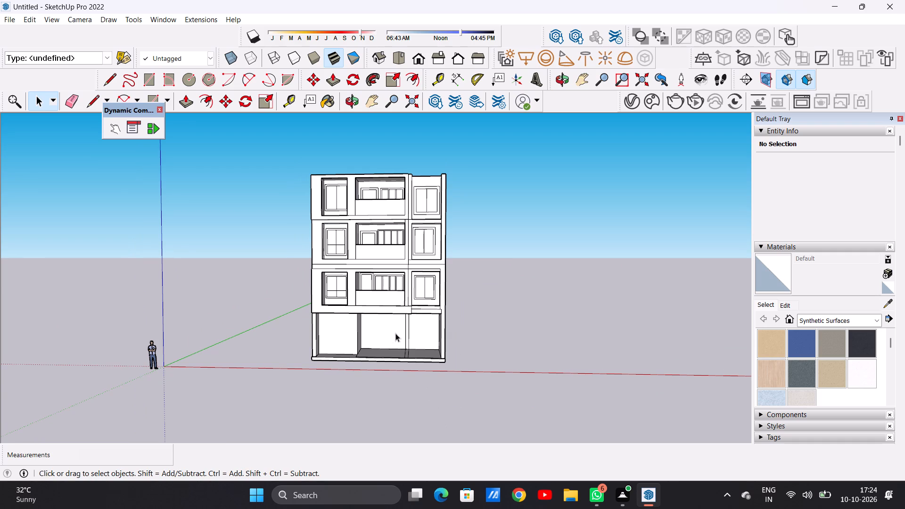
scroll(400, 320, down, 3)
scroll(411, 322, up, 5)
middle_drag(515, 301, 525, 366)
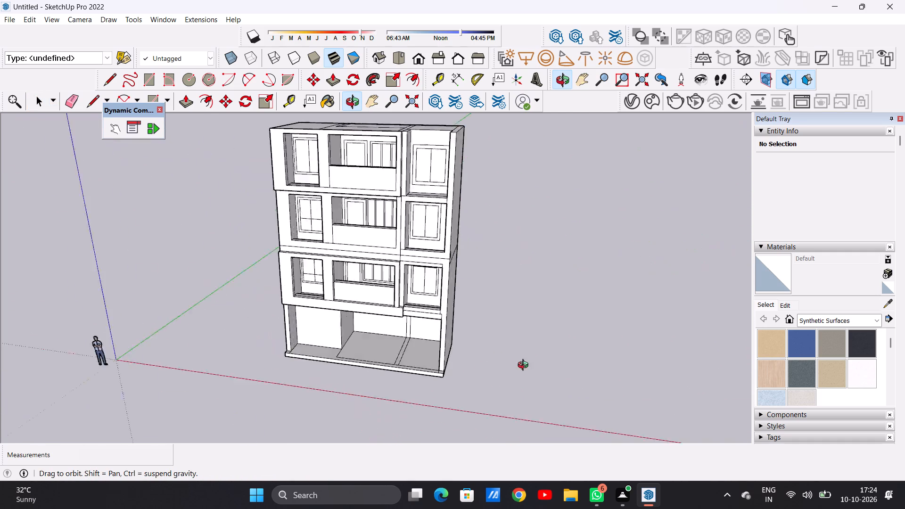
middle_drag(525, 366, 432, 236)
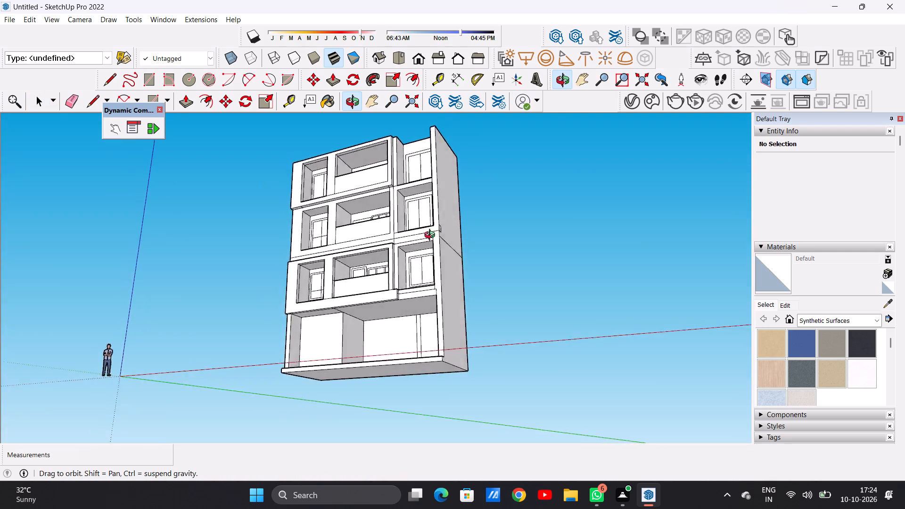
middle_drag(432, 236, 516, 347)
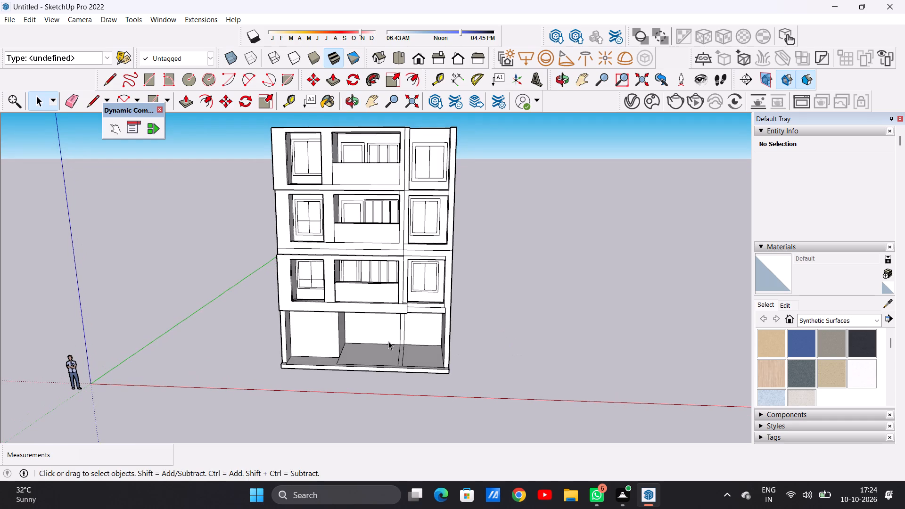
scroll(379, 343, down, 6)
scroll(372, 257, up, 6)
middle_drag(369, 222, 384, 386)
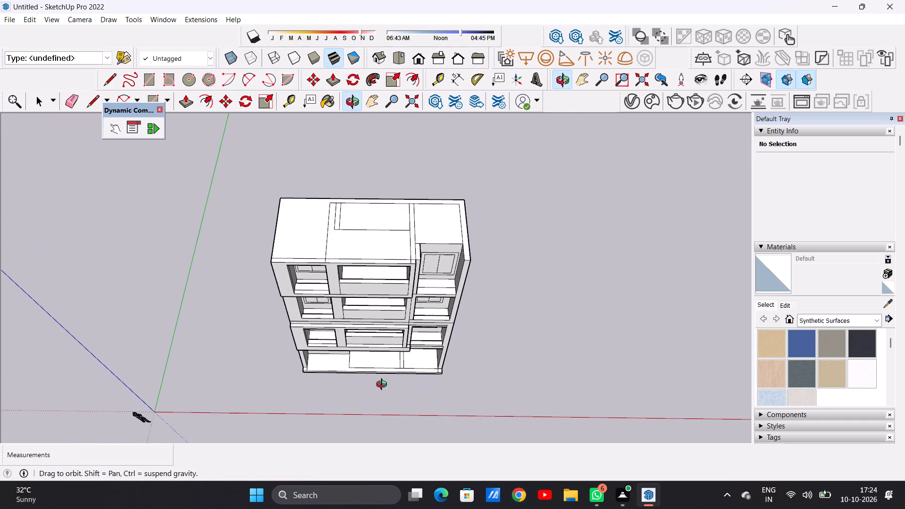
middle_drag(384, 386, 383, 386)
Draw a line about 3' 1/2" long just below the top edge of the inner side face in the top storey's narrow end bay.
scroll(396, 287, up, 4)
scroll(449, 295, up, 2)
middle_drag(449, 294, 347, 200)
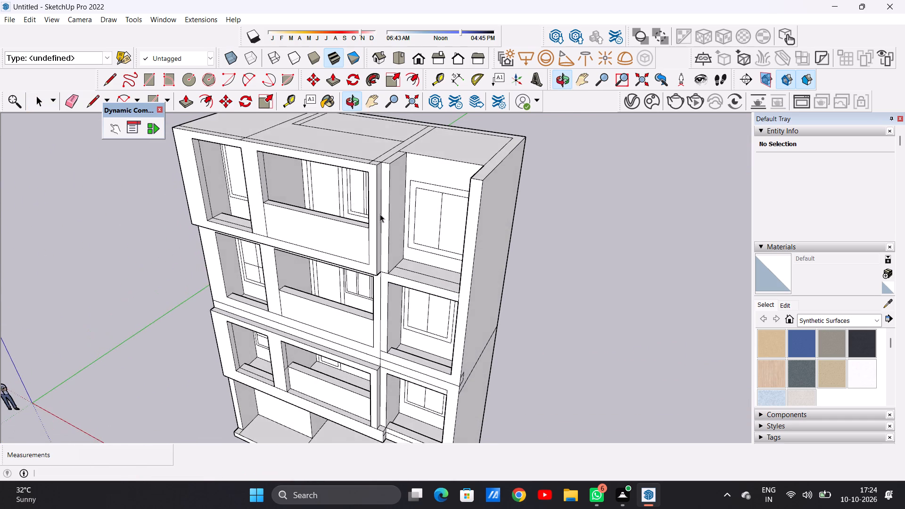
scroll(398, 224, down, 4)
middle_drag(461, 237, 379, 209)
scroll(382, 182, up, 6)
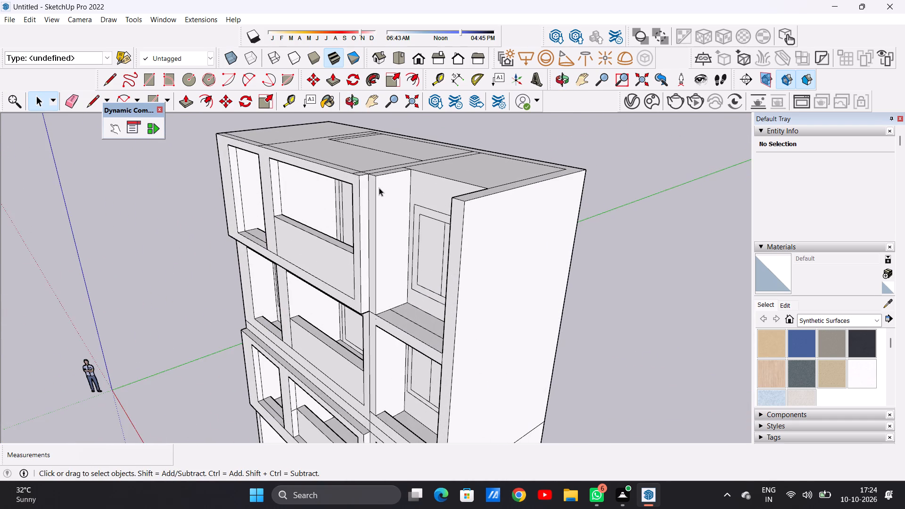
middle_drag(383, 196, 392, 250)
scroll(392, 250, up, 3)
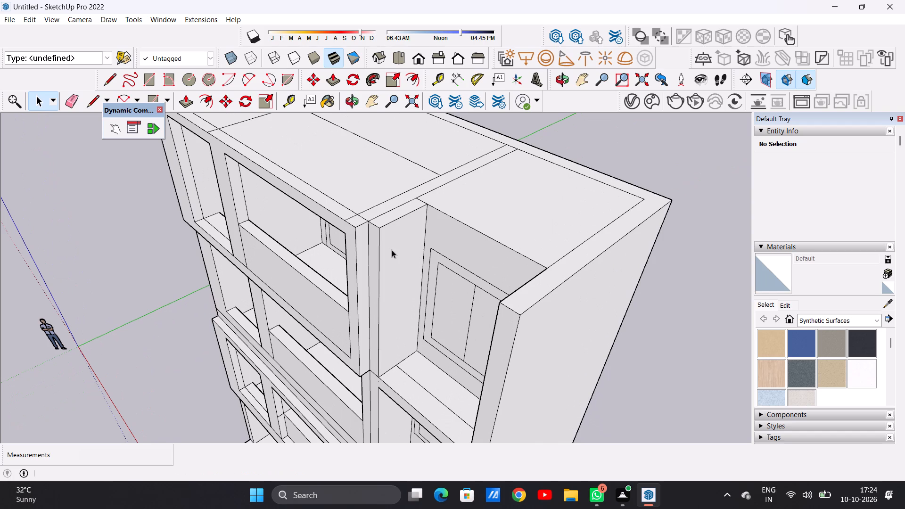
key(l)
scroll(380, 239, up, 5)
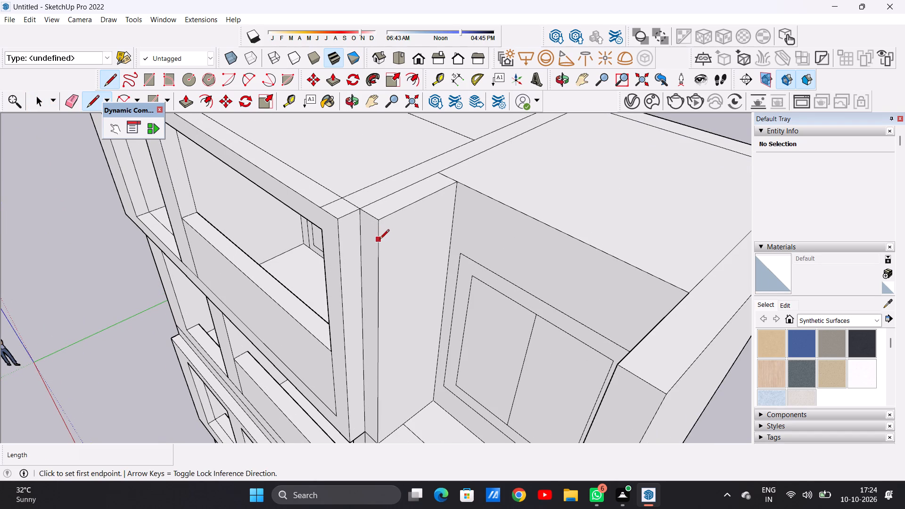
click(378, 240)
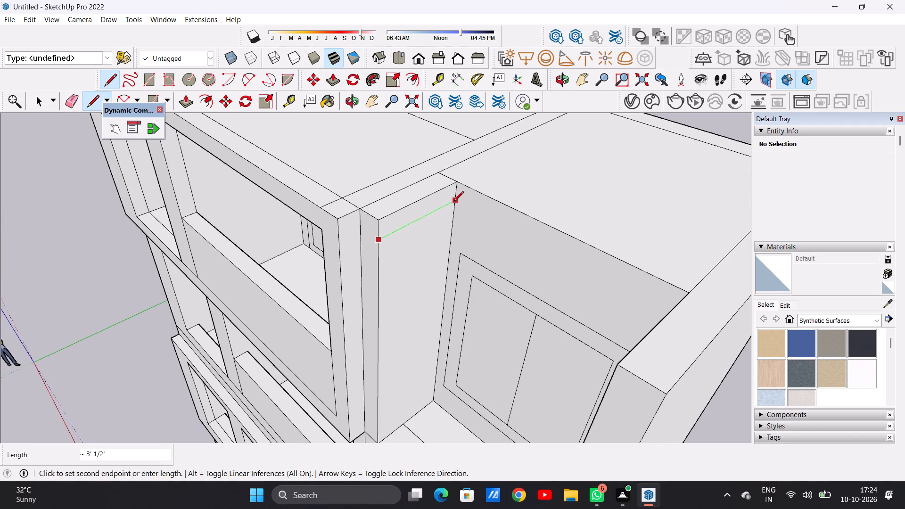
click(455, 200)
key(space)
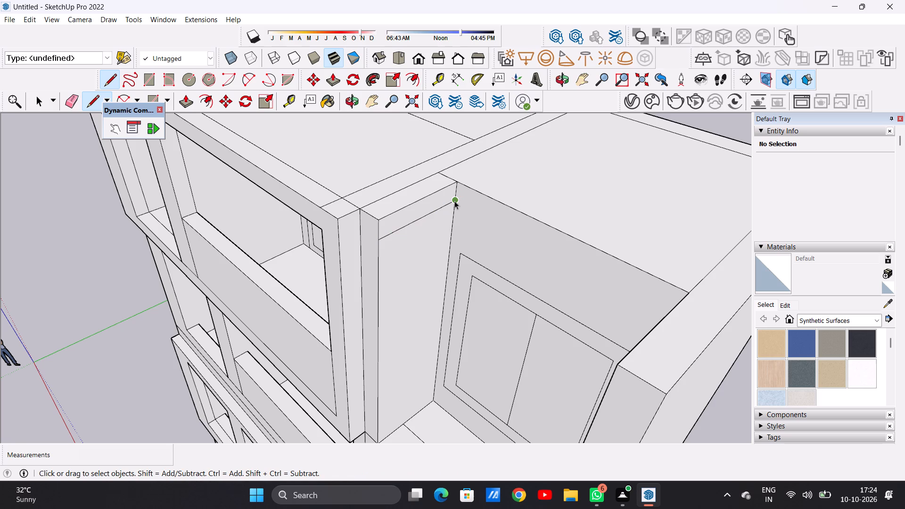
Pull the narrow strip above that line about 6' 7" across to the outer side wall as a header over the end bay.
key(p)
click(421, 206)
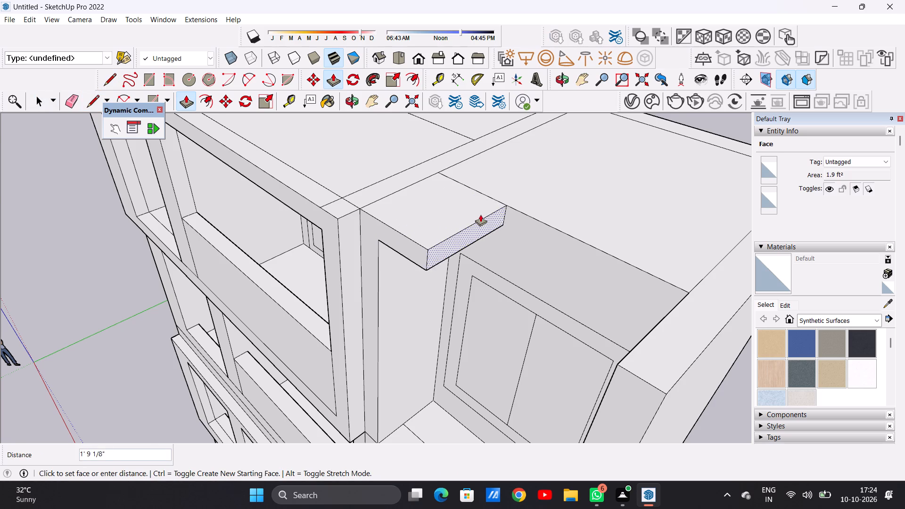
scroll(493, 237, down, 10)
middle_drag(499, 275, 586, 223)
scroll(576, 191, up, 6)
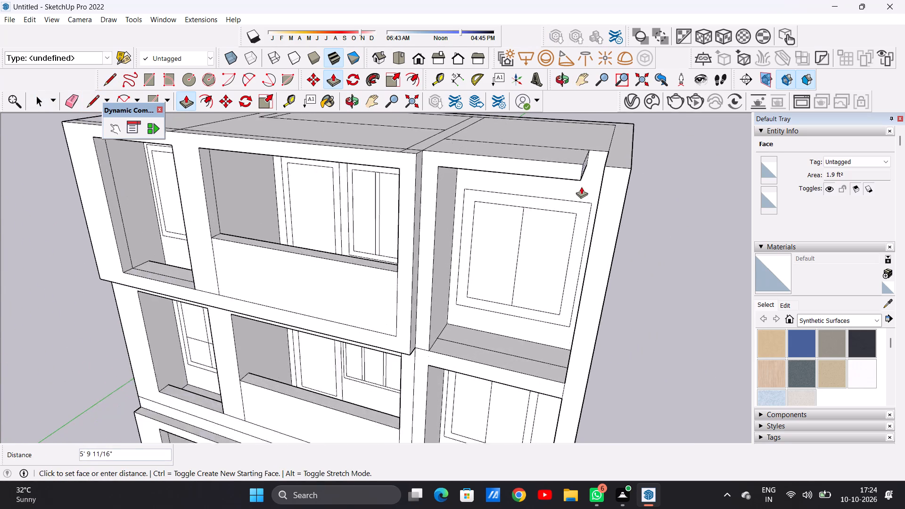
scroll(584, 187, up, 4)
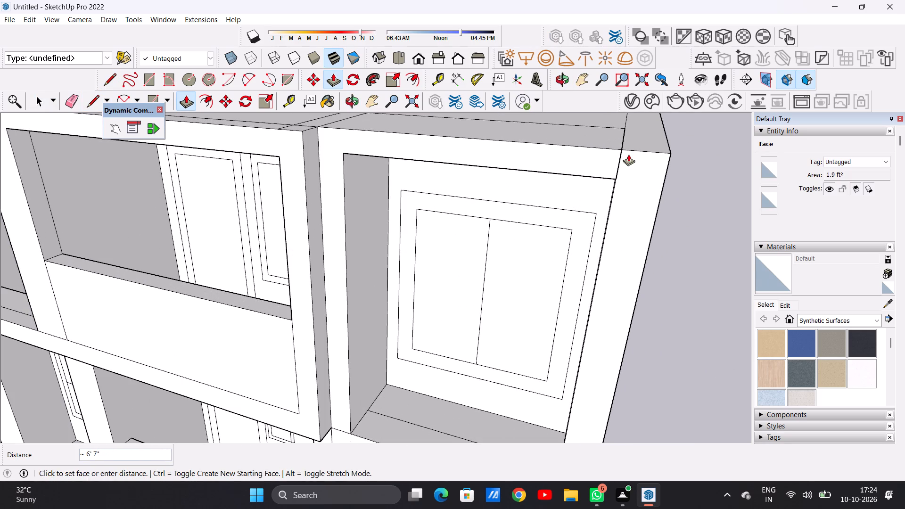
click(623, 148)
key(space)
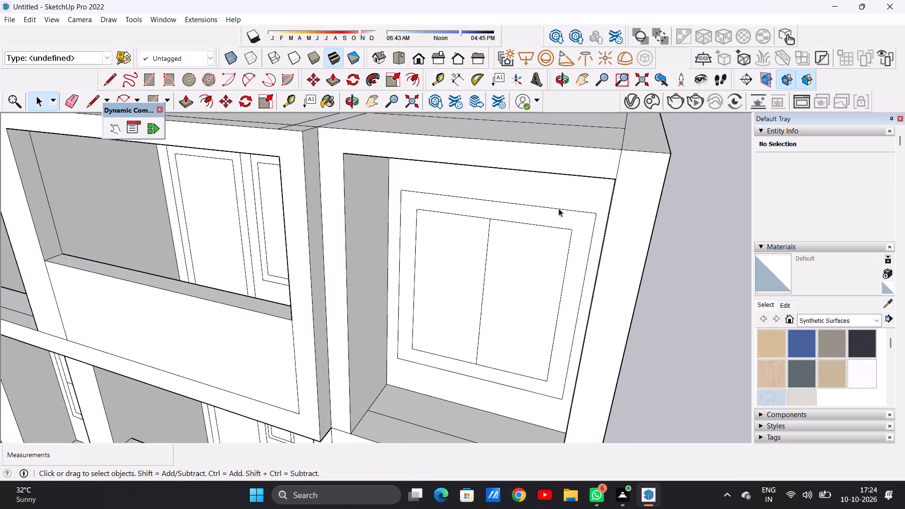
Examine the finished front and the dividing lines on the roof from several angles.
scroll(391, 336, down, 14)
middle_drag(384, 325, 440, 266)
scroll(361, 326, down, 12)
scroll(395, 353, up, 8)
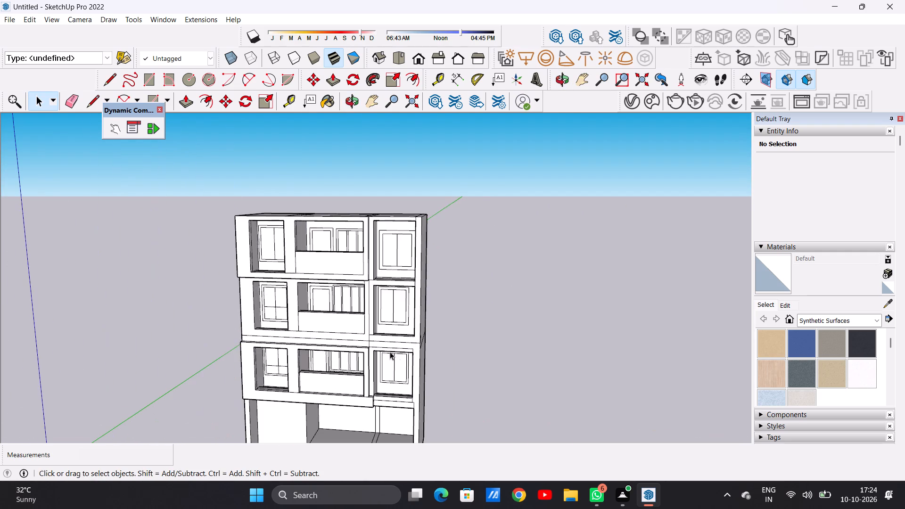
middle_drag(384, 335, 388, 367)
scroll(387, 350, up, 1)
scroll(398, 348, down, 11)
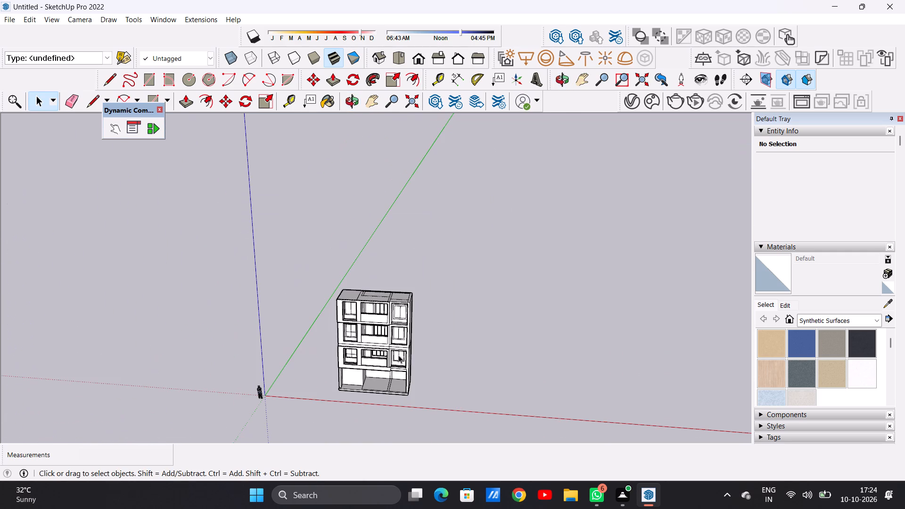
scroll(368, 299, up, 7)
middle_drag(346, 279, 355, 337)
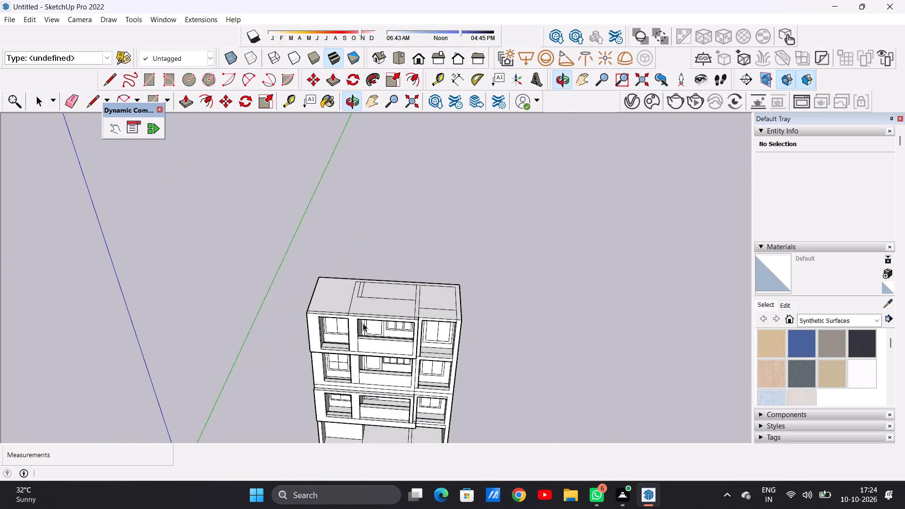
scroll(363, 322, up, 8)
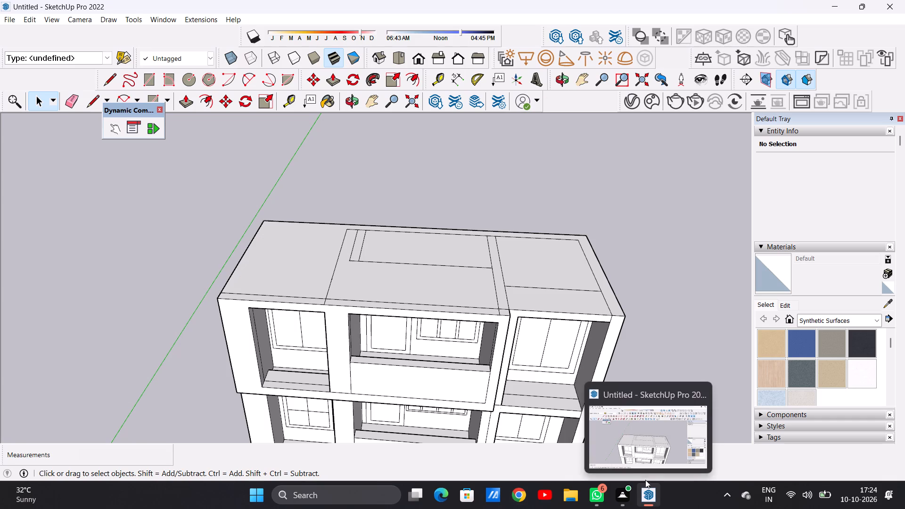
click(633, 437)
scroll(482, 363, down, 14)
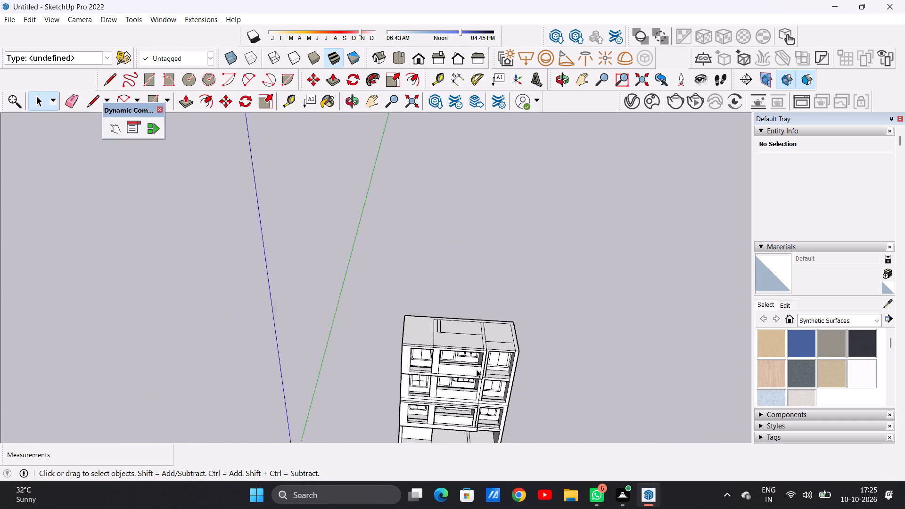
scroll(477, 369, down, 8)
scroll(485, 382, up, 15)
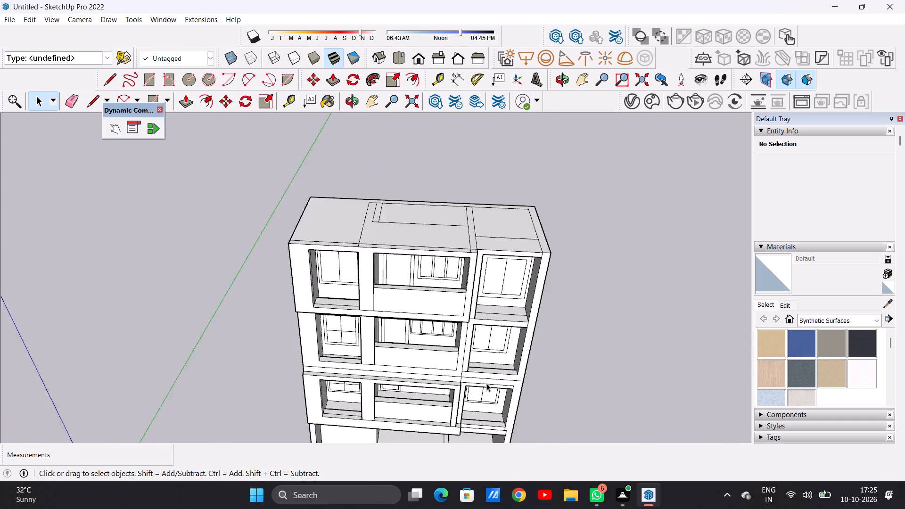
scroll(486, 383, up, 1)
scroll(406, 326, down, 4)
middle_drag(453, 310, 476, 307)
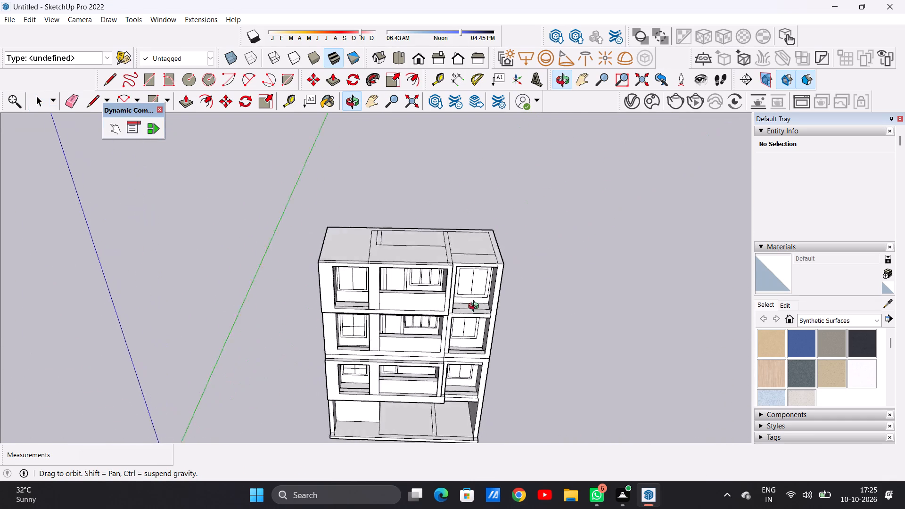
middle_drag(476, 307, 458, 391)
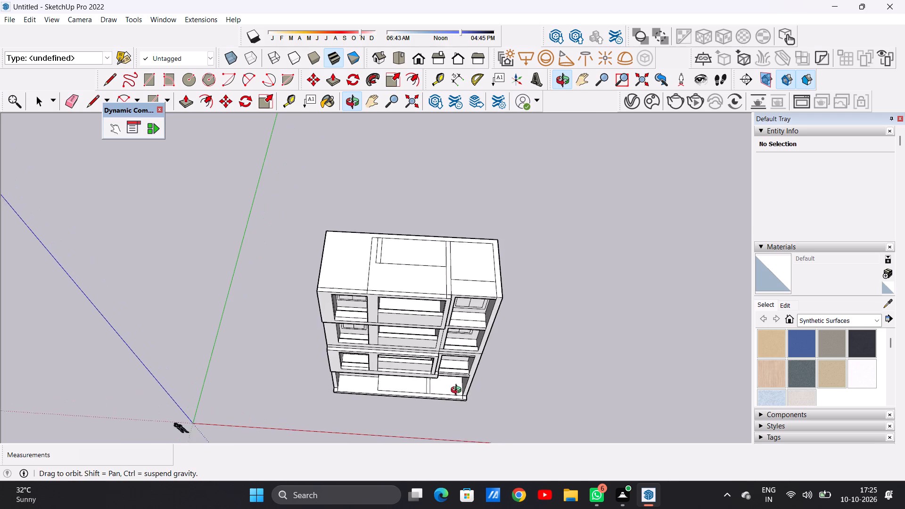
middle_drag(458, 391, 477, 391)
scroll(375, 277, up, 9)
middle_drag(294, 264, 298, 270)
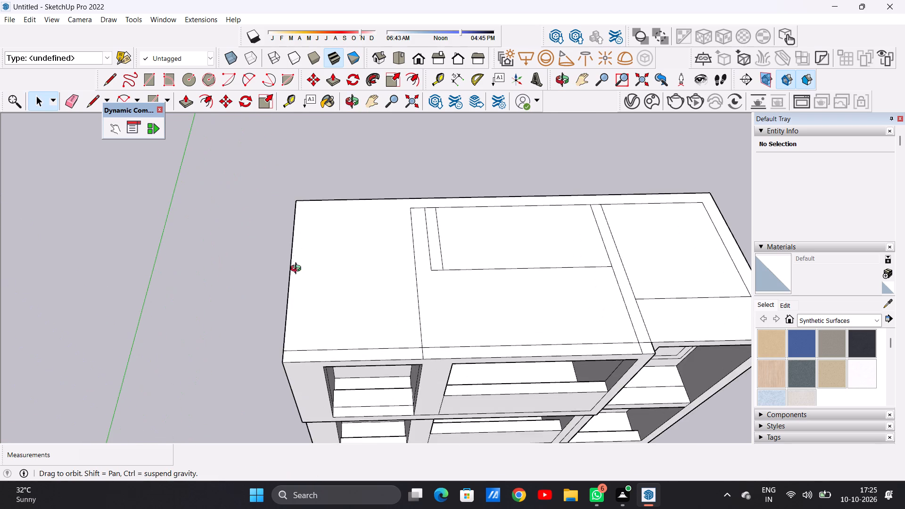
middle_drag(298, 270, 312, 257)
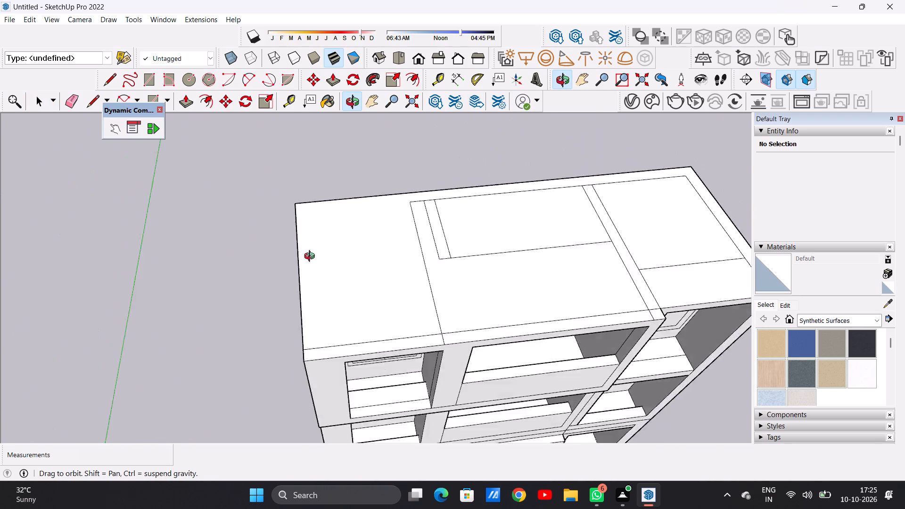
middle_drag(312, 257, 282, 238)
scroll(288, 241, up, 1)
scroll(326, 281, down, 13)
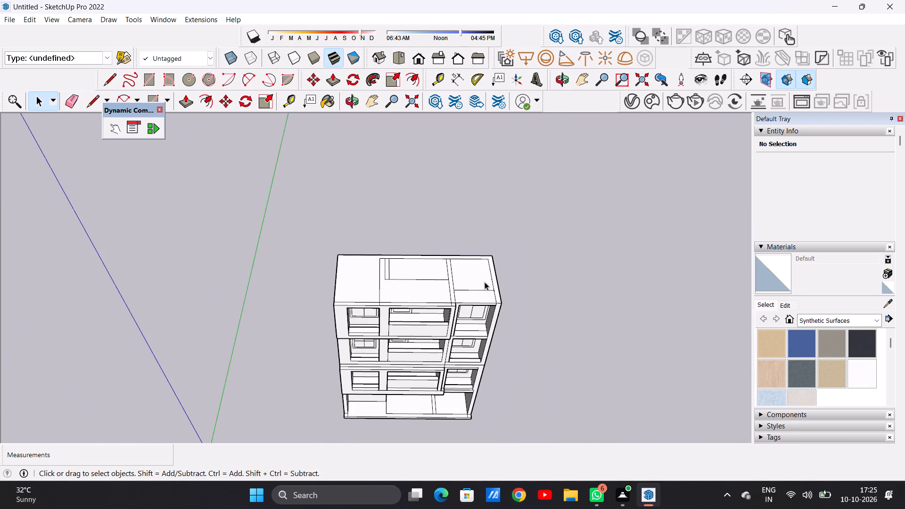
Draw the missing inset roof lines over the wide end bay, about 7' 1 3/8" along the back and 11' 13/16" forward to the front line.
scroll(368, 271, up, 12)
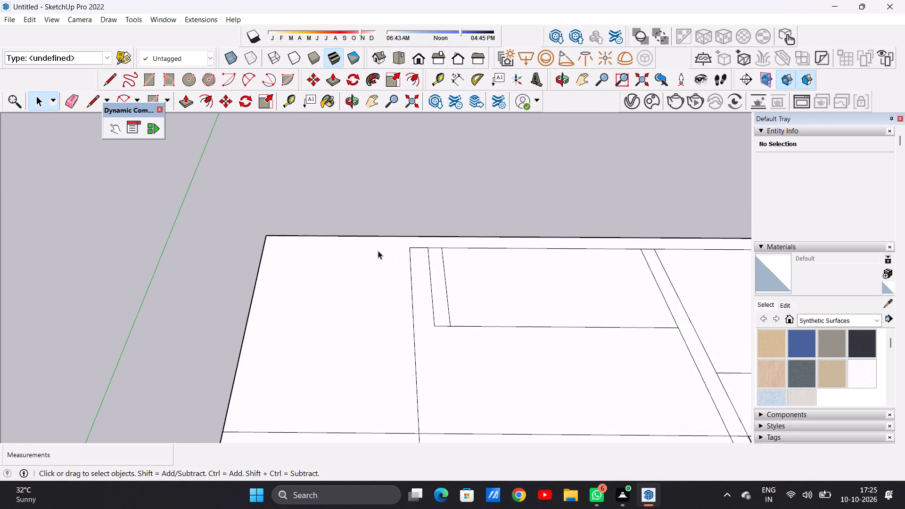
key(l)
scroll(409, 241, up, 6)
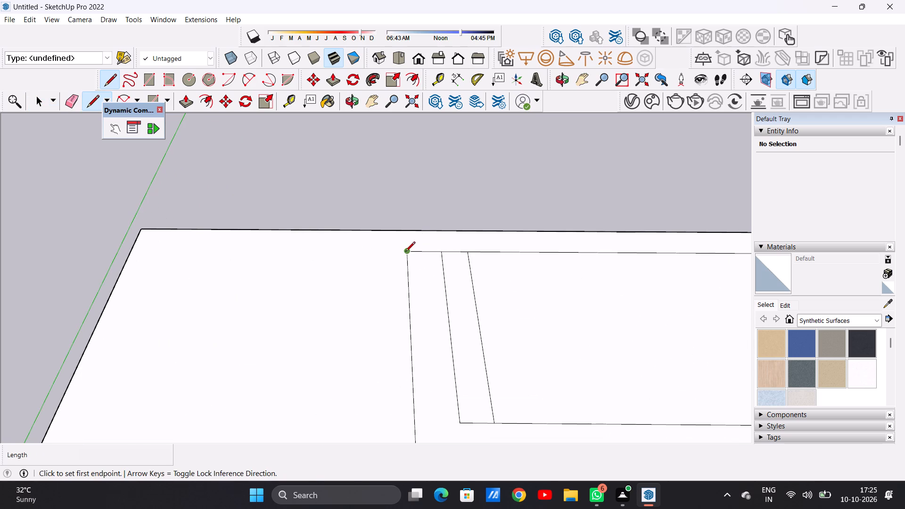
click(405, 252)
scroll(340, 248, down, 10)
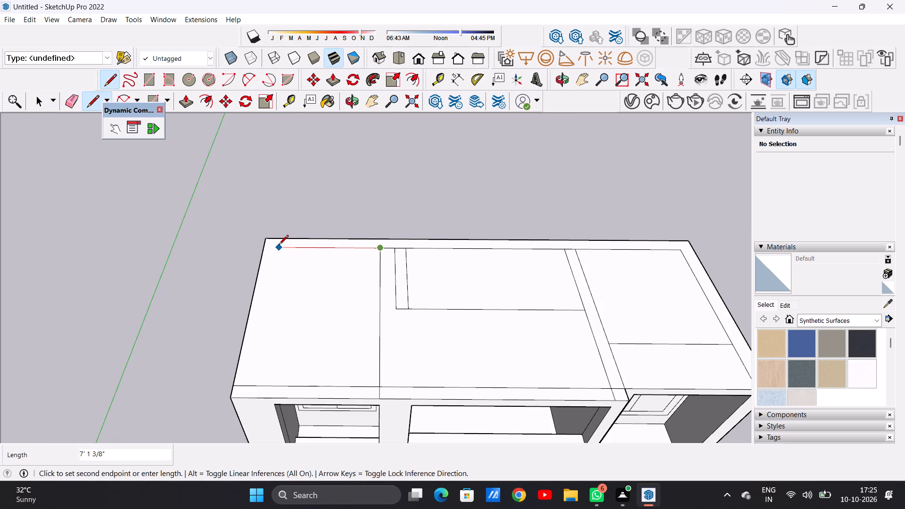
click(279, 247)
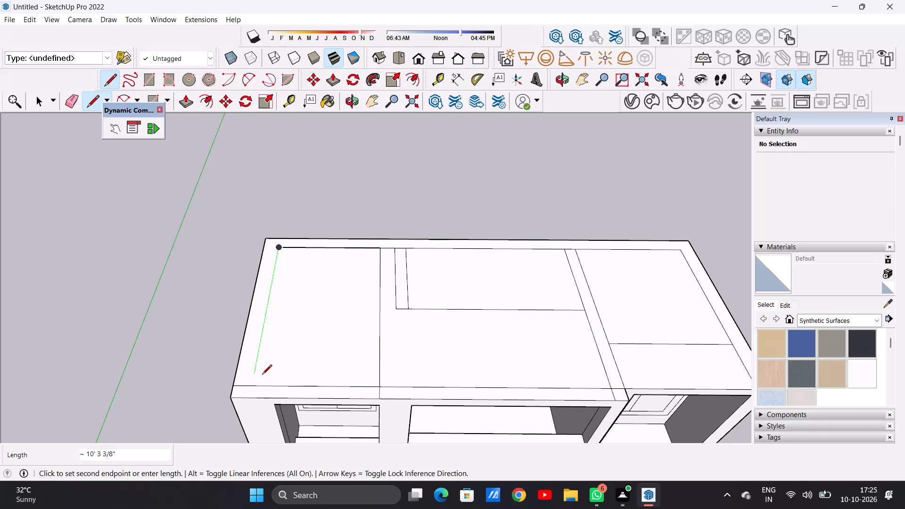
click(253, 385)
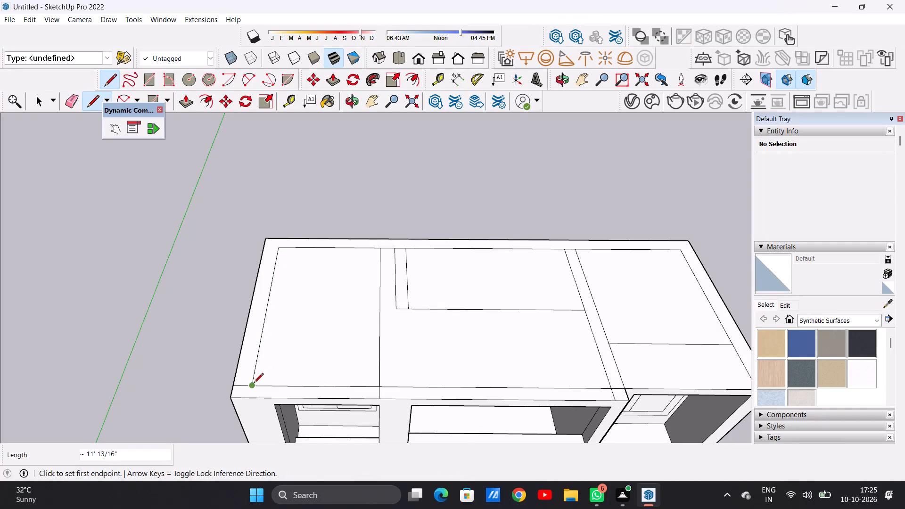
key(space)
Examine the finished roof outlines and the whole front facade from several angles.
scroll(312, 383, down, 14)
middle_drag(456, 376, 335, 324)
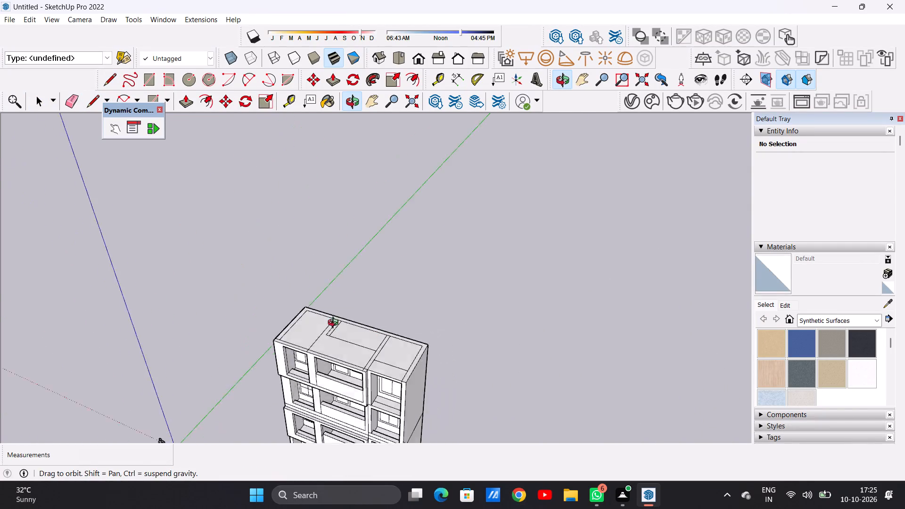
middle_drag(335, 324, 325, 320)
scroll(389, 391, up, 20)
scroll(389, 391, up, 2)
middle_drag(350, 335, 224, 419)
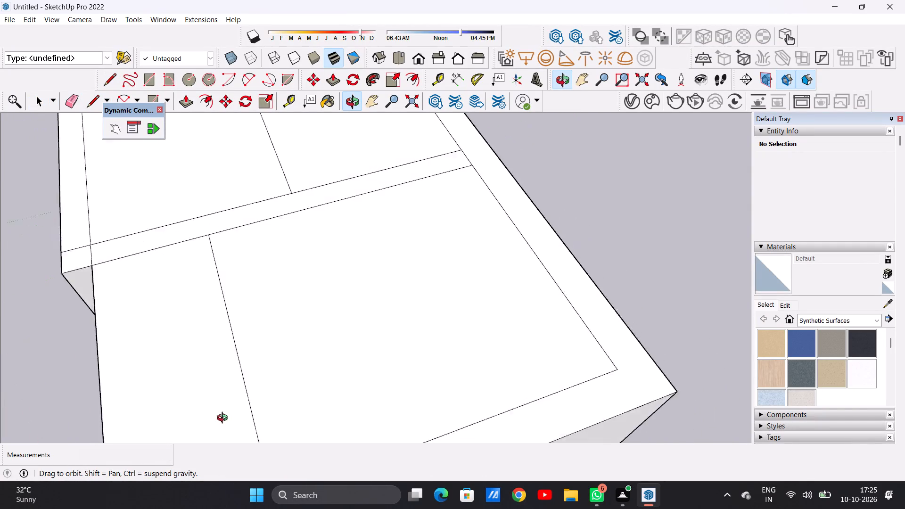
middle_drag(224, 419, 264, 405)
scroll(312, 346, down, 5)
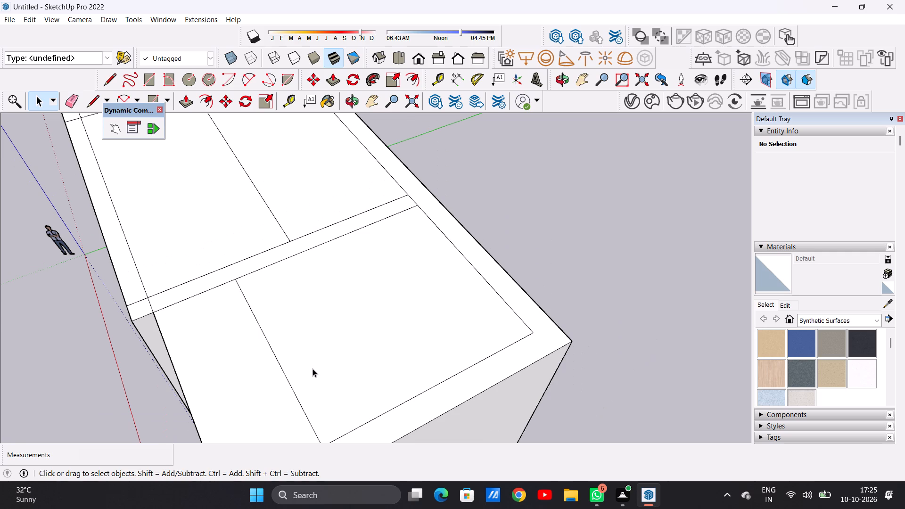
scroll(413, 390, down, 11)
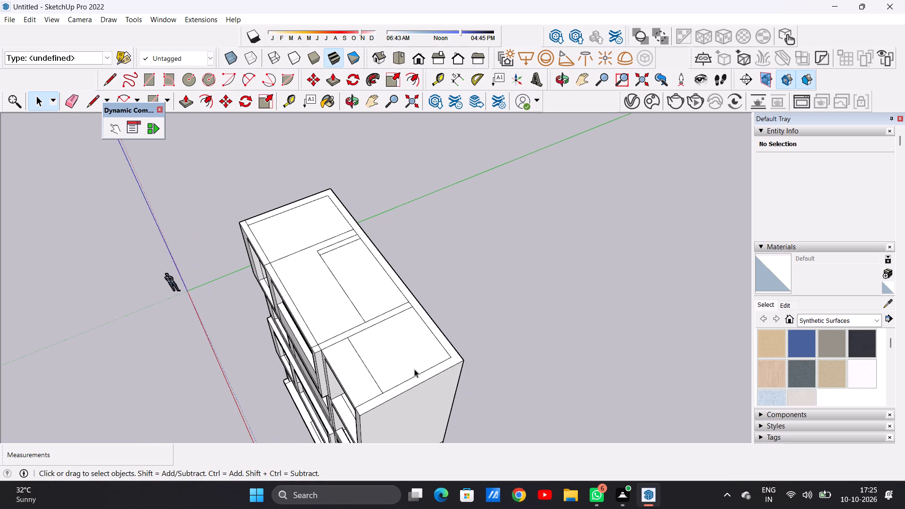
scroll(414, 369, down, 9)
middle_drag(406, 373, 493, 313)
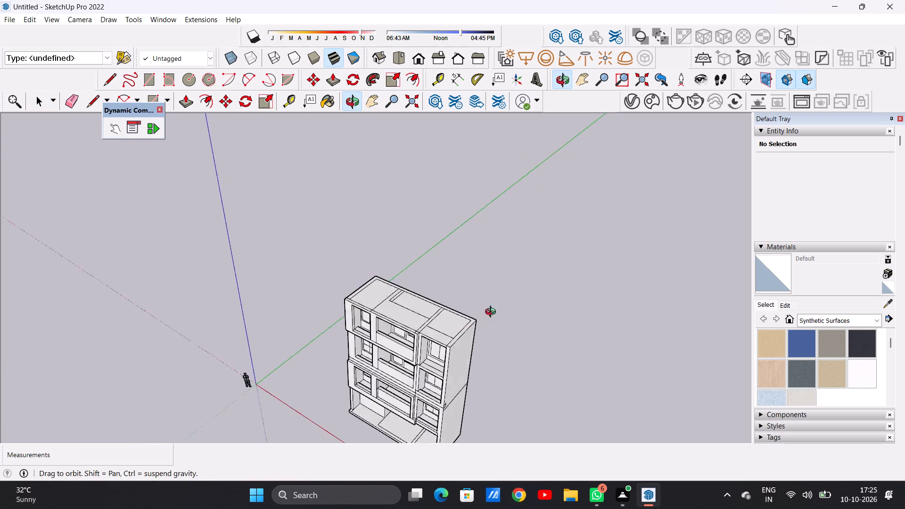
middle_drag(493, 313, 525, 280)
scroll(525, 281, up, 1)
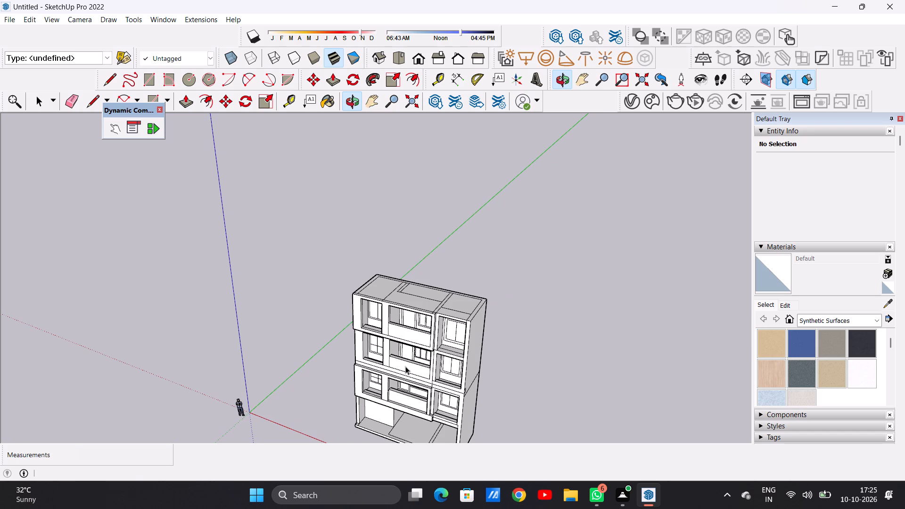
middle_drag(406, 366, 447, 317)
scroll(397, 321, down, 11)
scroll(413, 370, up, 8)
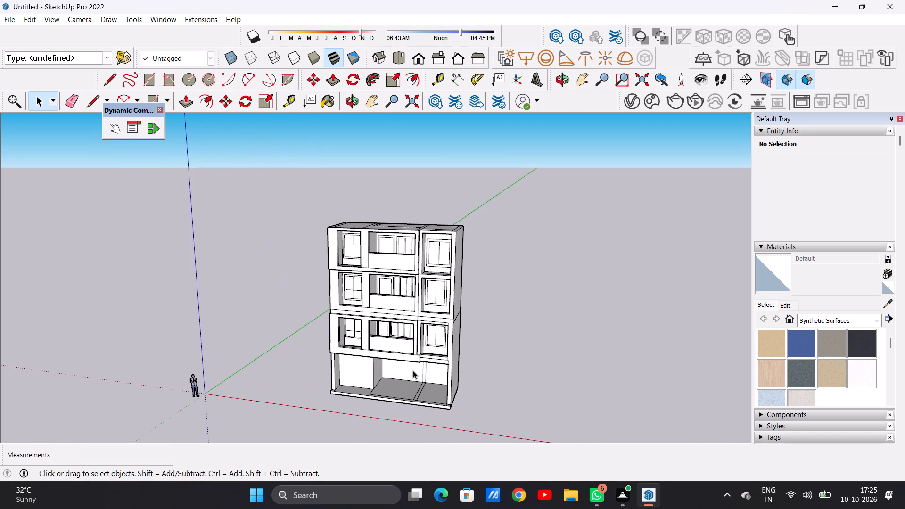
middle_drag(360, 369, 408, 362)
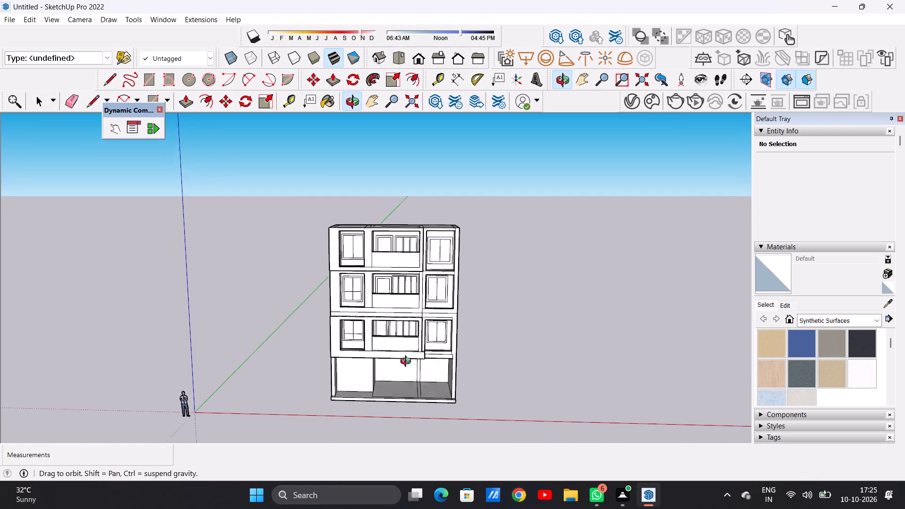
middle_drag(408, 362, 407, 394)
Erase the two vertical dividing lines on the back wall of the open ground storey.
scroll(414, 376, up, 14)
middle_drag(434, 387, 435, 319)
scroll(425, 330, up, 1)
scroll(398, 362, down, 5)
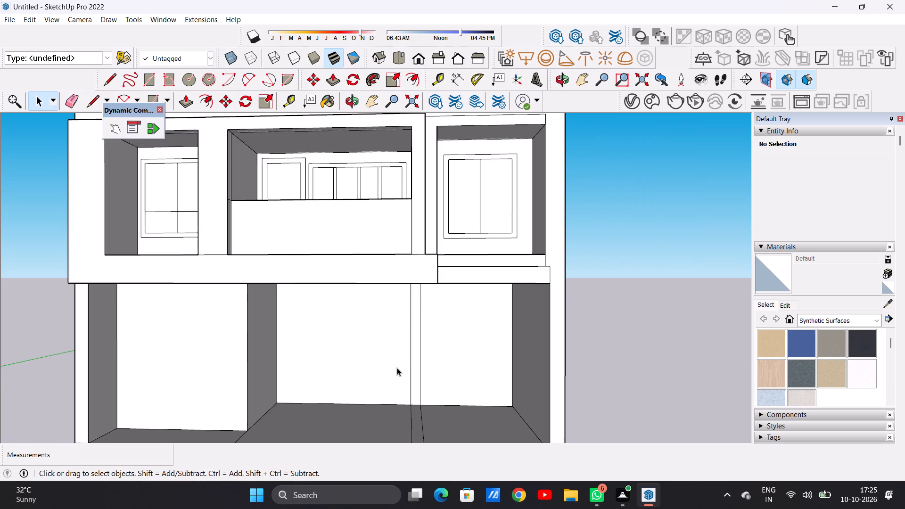
scroll(397, 368, down, 2)
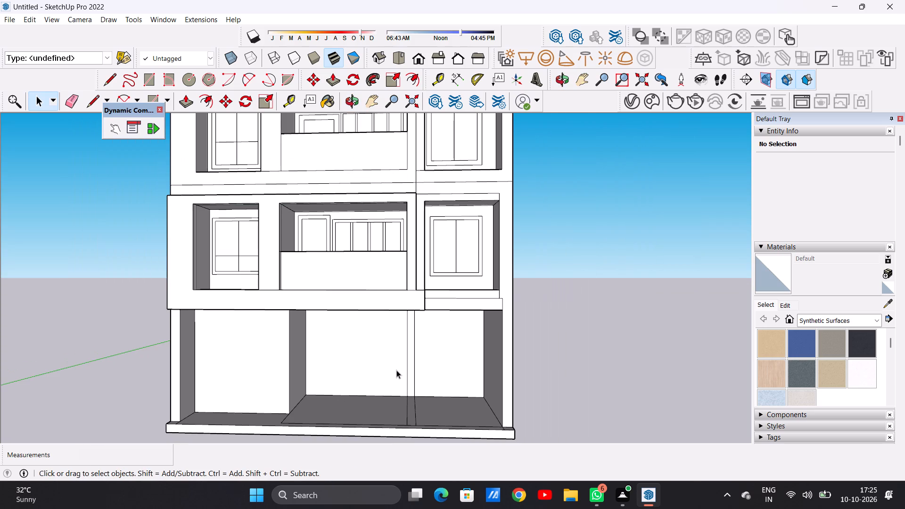
key(e)
scroll(413, 345, up, 5)
drag(394, 342, 412, 342)
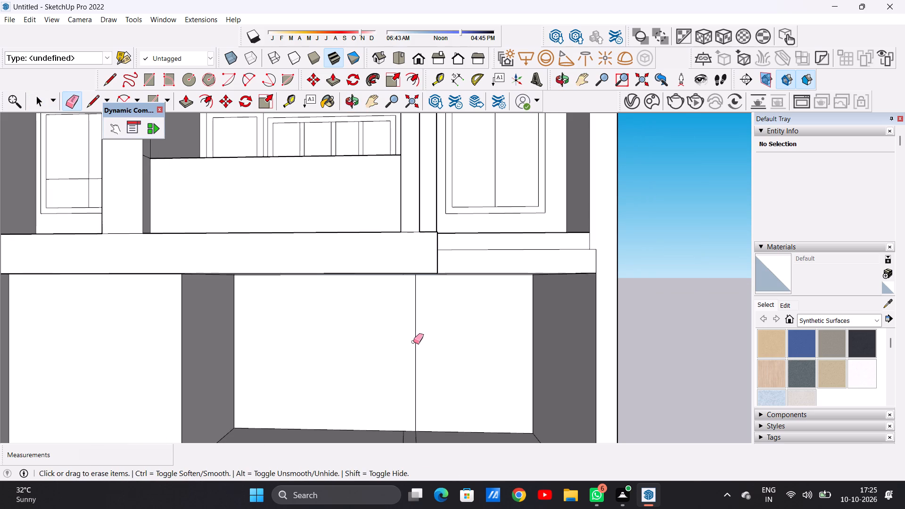
drag(412, 342, 423, 342)
Erase the two parallel dividing lines running front to back across the ground-storey floor.
scroll(393, 367, down, 10)
middle_drag(372, 339, 333, 340)
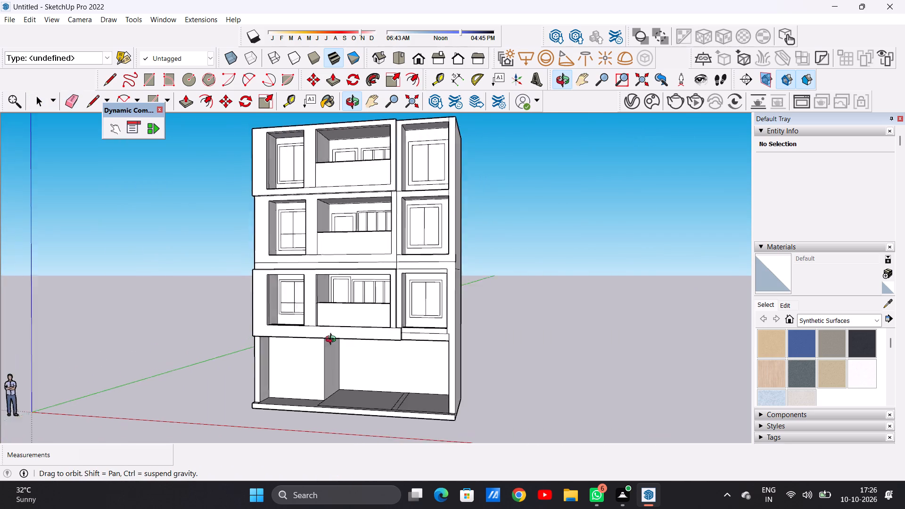
middle_drag(333, 340, 458, 265)
middle_drag(422, 341, 337, 367)
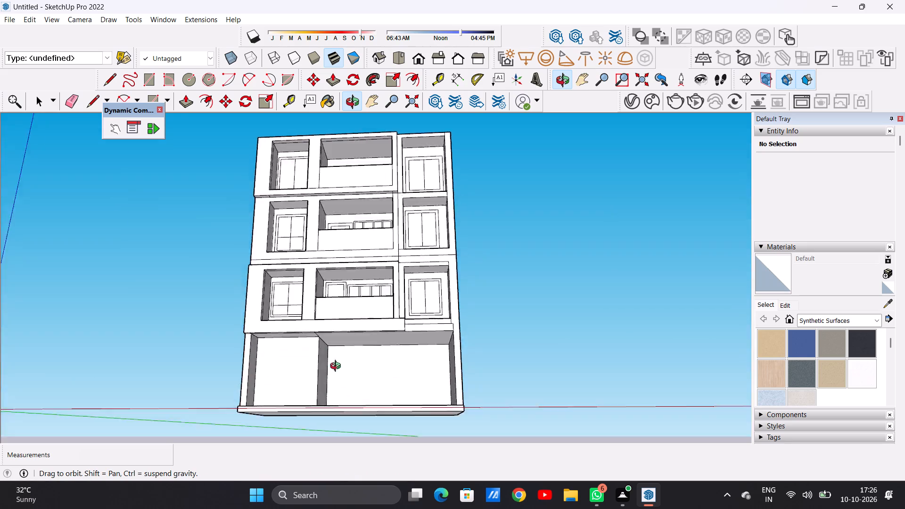
middle_drag(337, 367, 378, 408)
middle_drag(373, 338, 362, 339)
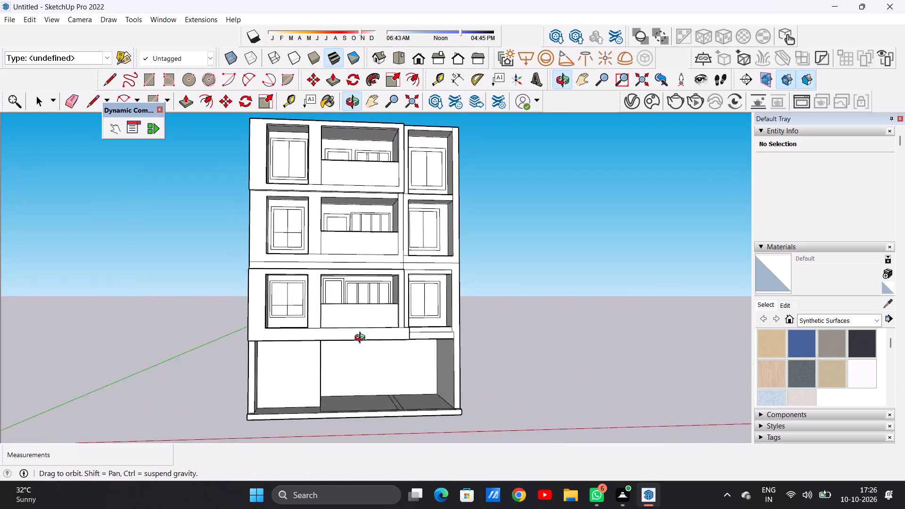
middle_drag(362, 339, 357, 347)
scroll(404, 346, down, 4)
scroll(409, 364, up, 9)
scroll(393, 343, down, 8)
middle_drag(388, 349, 321, 441)
scroll(386, 365, up, 13)
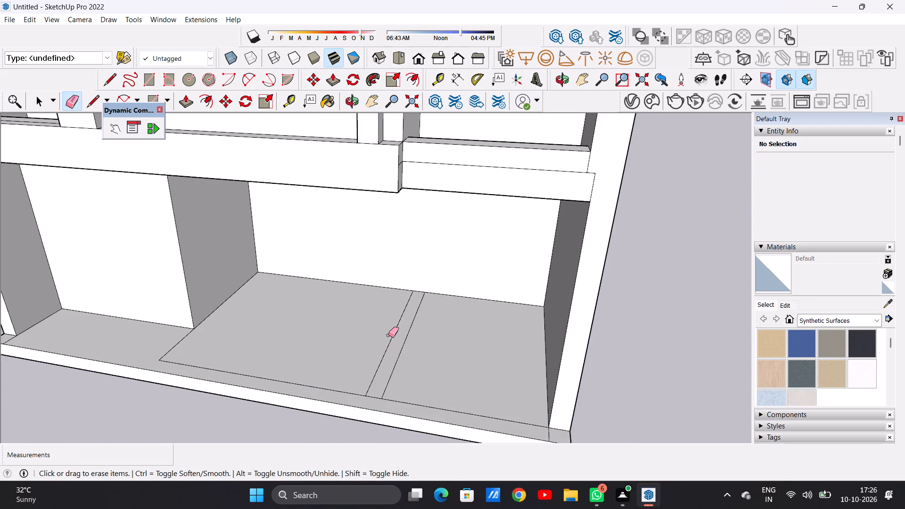
drag(388, 335, 407, 340)
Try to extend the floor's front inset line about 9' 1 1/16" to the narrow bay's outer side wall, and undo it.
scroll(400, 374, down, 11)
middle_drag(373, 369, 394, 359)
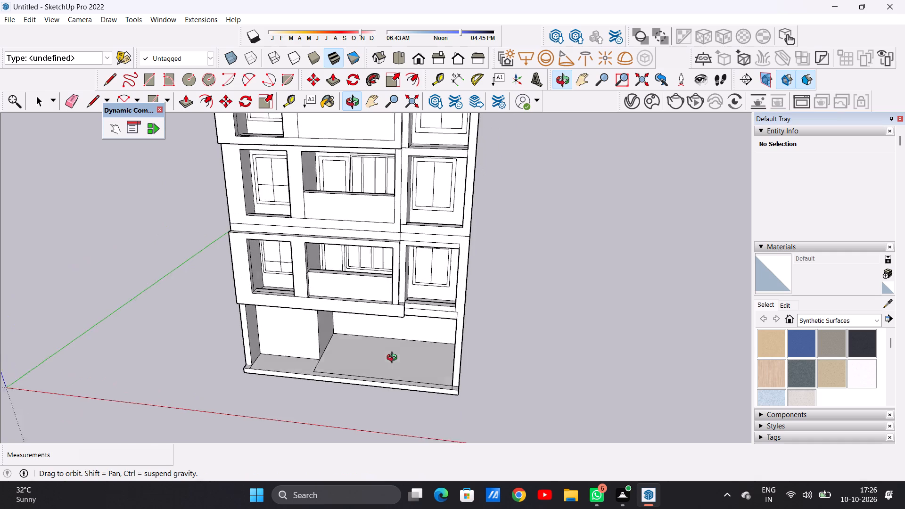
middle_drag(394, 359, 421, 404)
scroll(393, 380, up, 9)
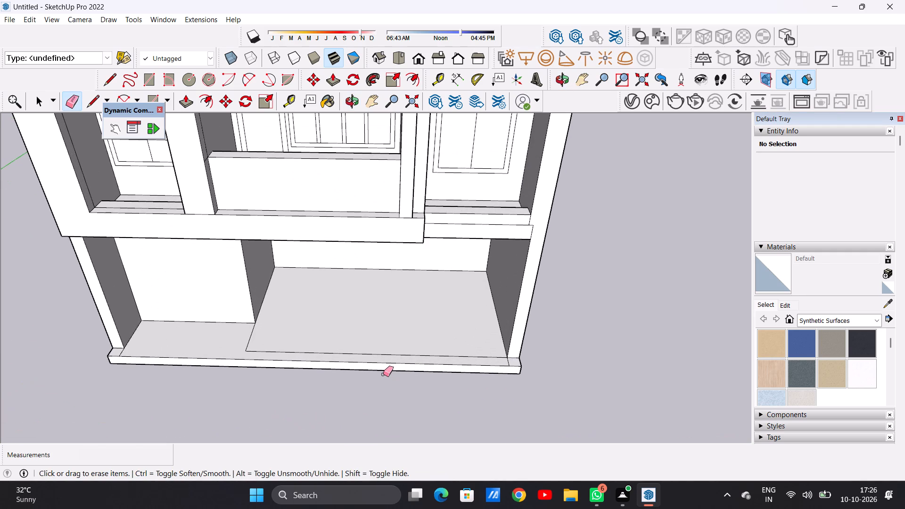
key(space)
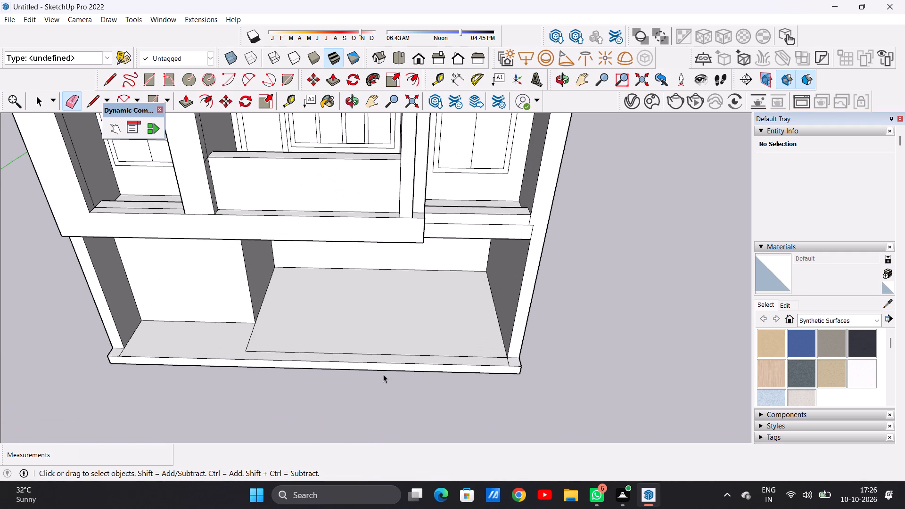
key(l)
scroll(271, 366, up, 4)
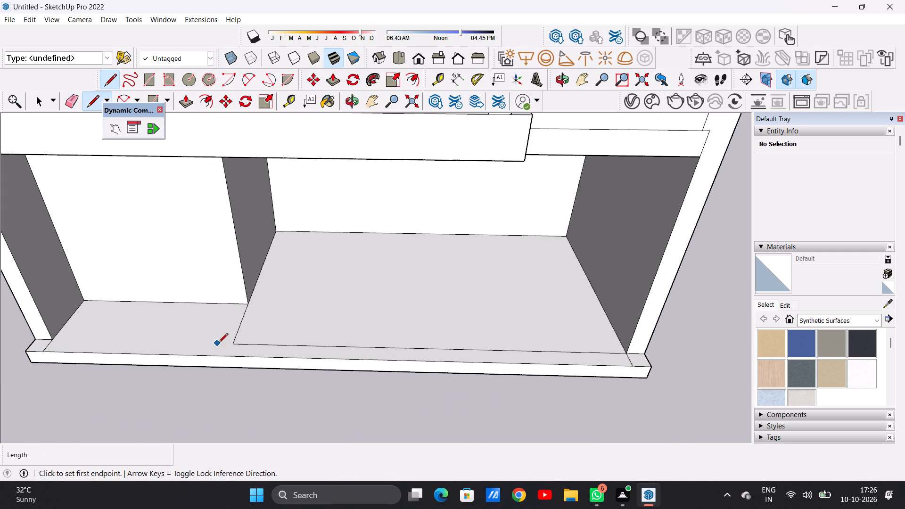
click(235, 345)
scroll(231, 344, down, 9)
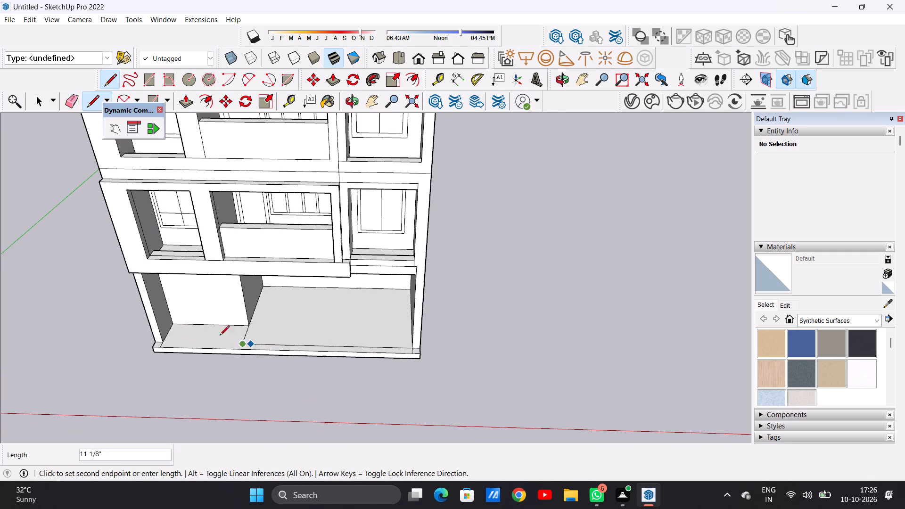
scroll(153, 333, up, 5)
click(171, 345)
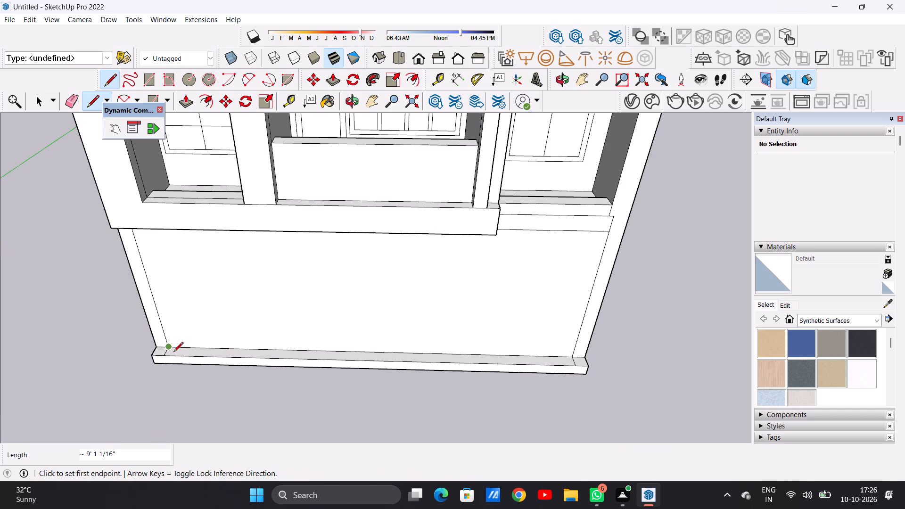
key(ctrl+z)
Erase the short floor line between the partition wall's front corner and the front inset line.
middle_drag(304, 371, 350, 380)
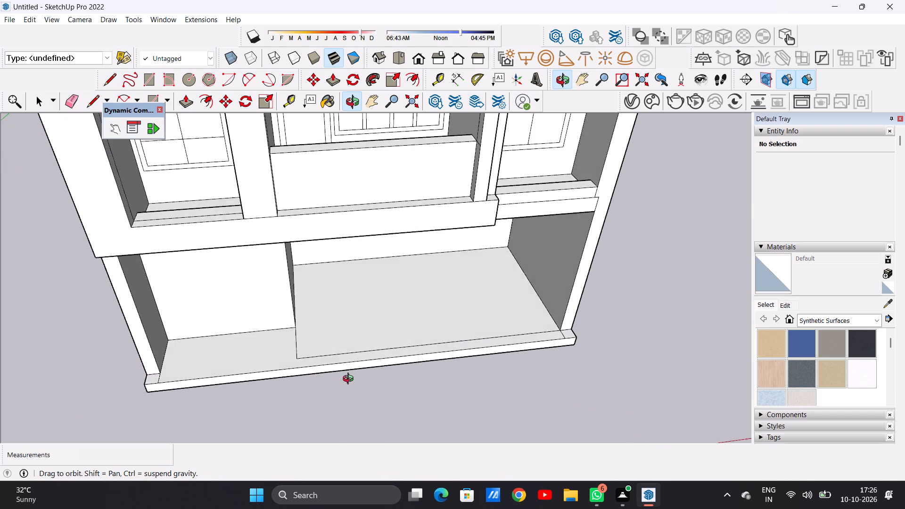
middle_drag(350, 380, 367, 382)
scroll(284, 361, up, 5)
scroll(292, 365, down, 4)
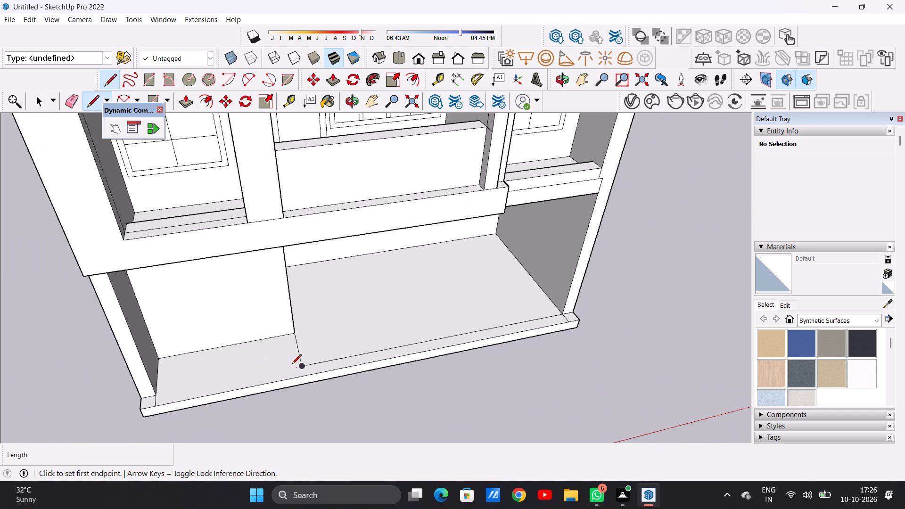
key(space)
key(e)
scroll(304, 351, up, 4)
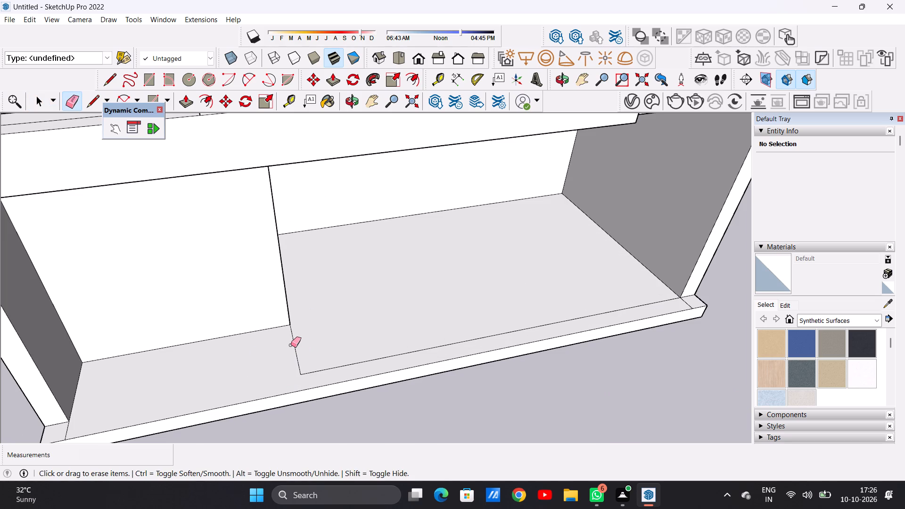
drag(291, 345, 300, 343)
Draw a line about 9' 1 1/16" from the open end of the floor's front inset line to the opposite side wall's base.
key(l)
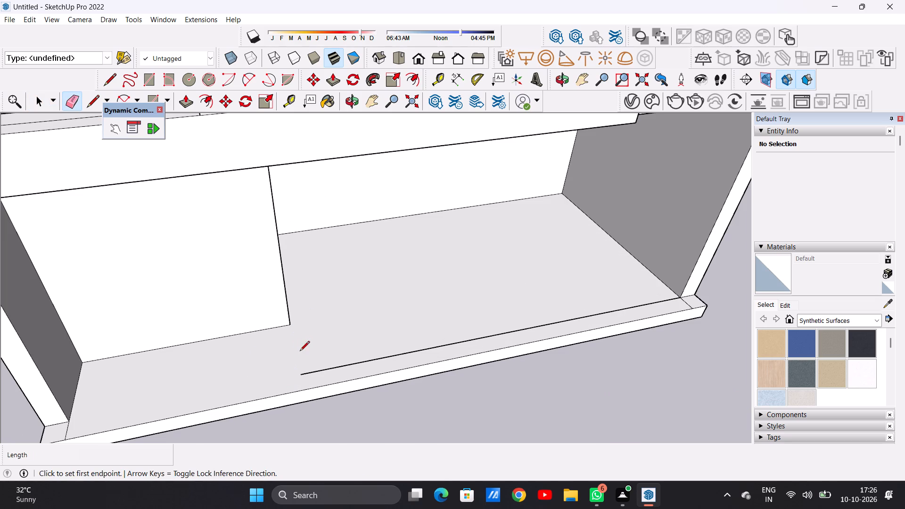
click(303, 376)
scroll(238, 386, down, 7)
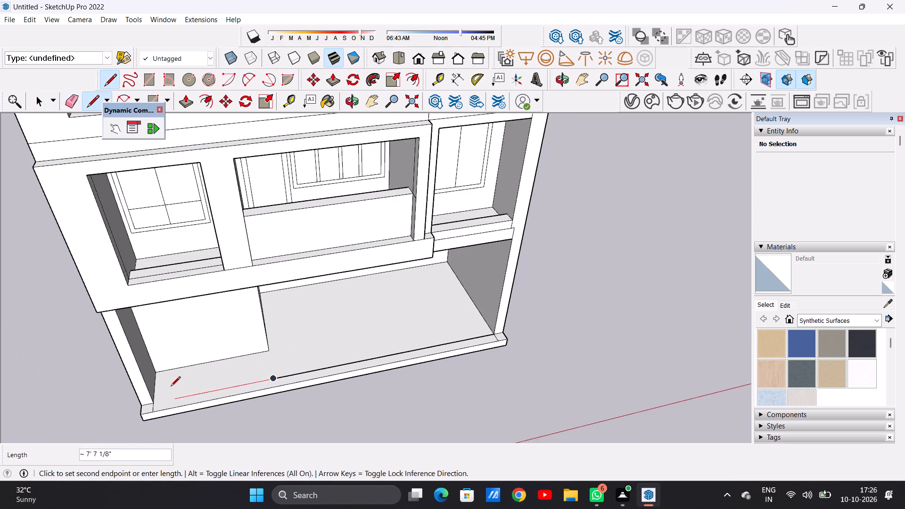
scroll(168, 396, up, 6)
click(142, 408)
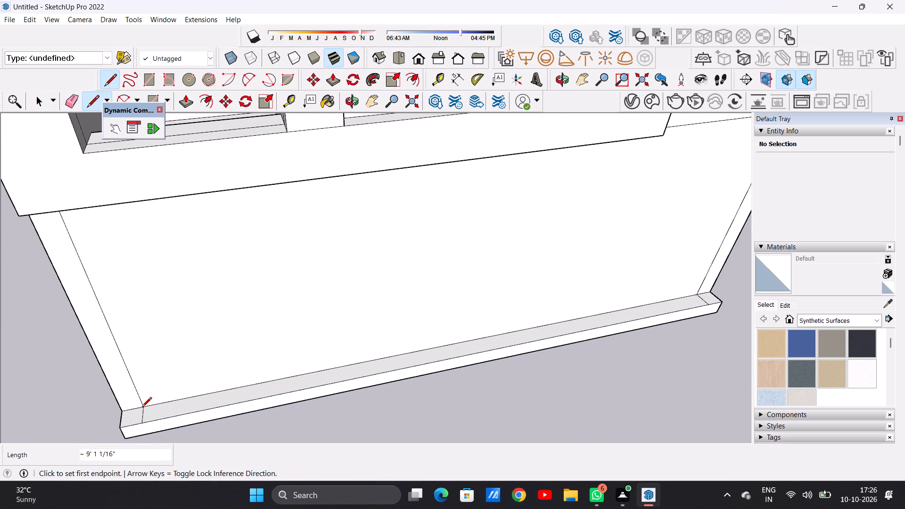
key(space)
Delete the large front face closing off the ground-storey opening.
scroll(276, 412, down, 6)
middle_drag(316, 396, 288, 345)
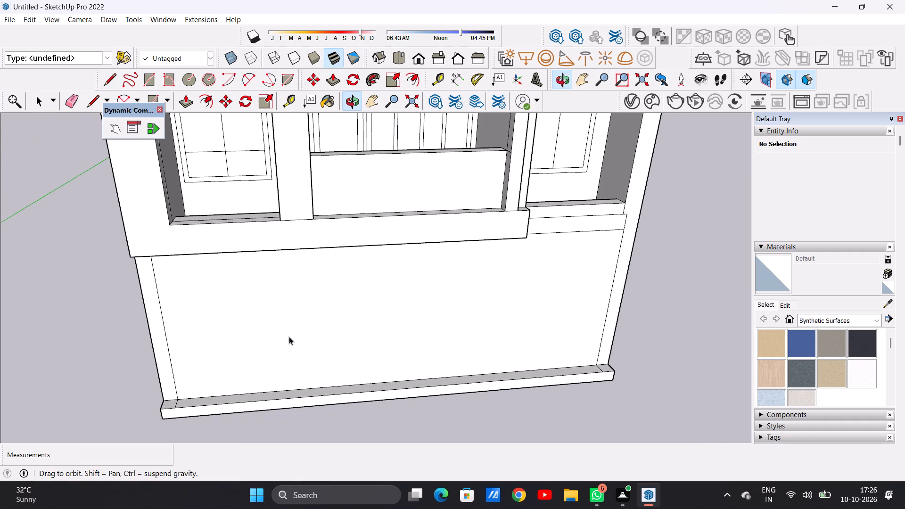
click(336, 337)
key(Delete)
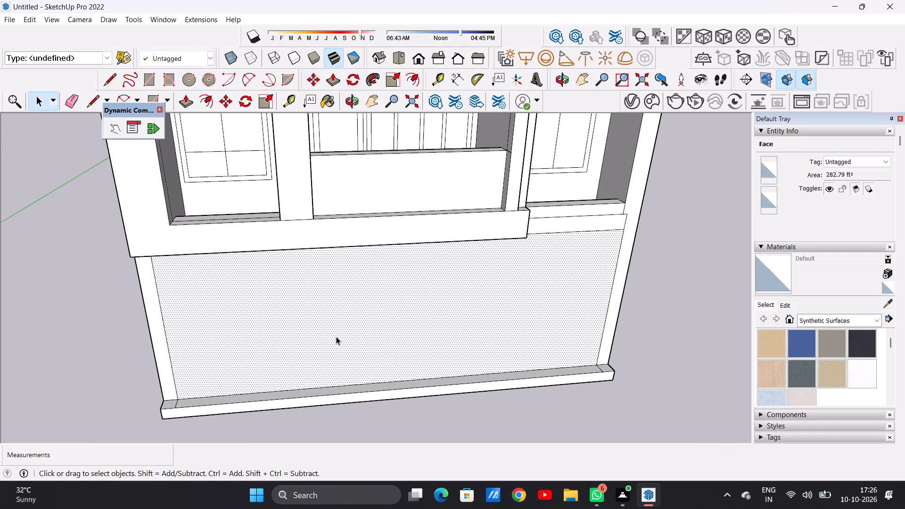
Examine the whole building, including the open ground storey, front facade and roof, from several angles.
scroll(334, 345, down, 4)
middle_drag(345, 365, 310, 288)
scroll(334, 347, down, 9)
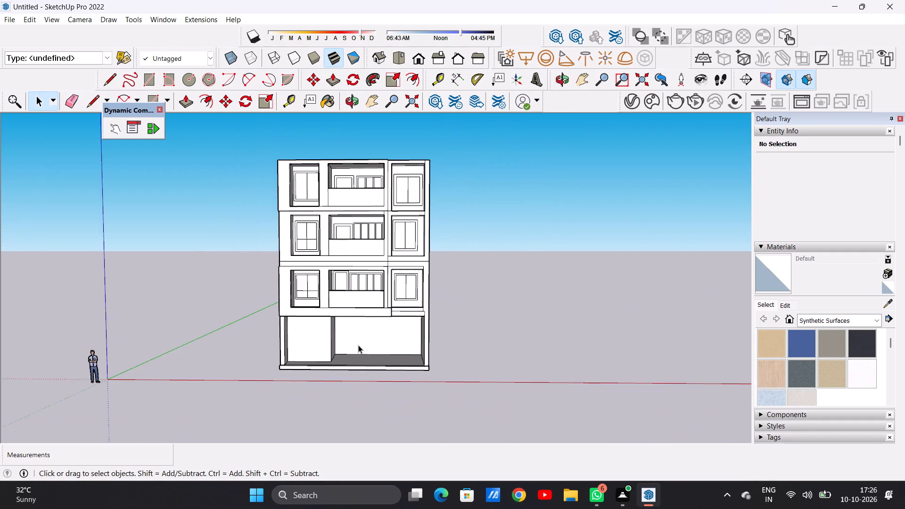
scroll(358, 345, down, 2)
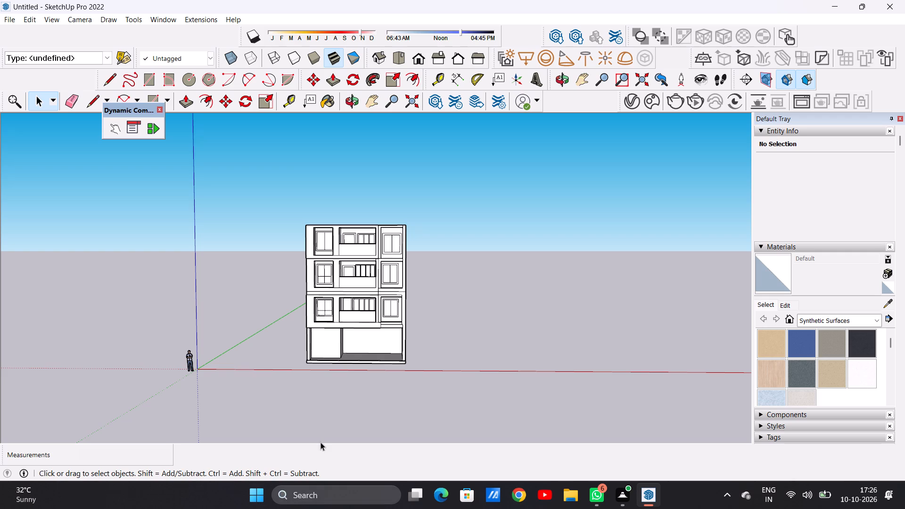
scroll(345, 319, up, 8)
scroll(288, 409, down, 9)
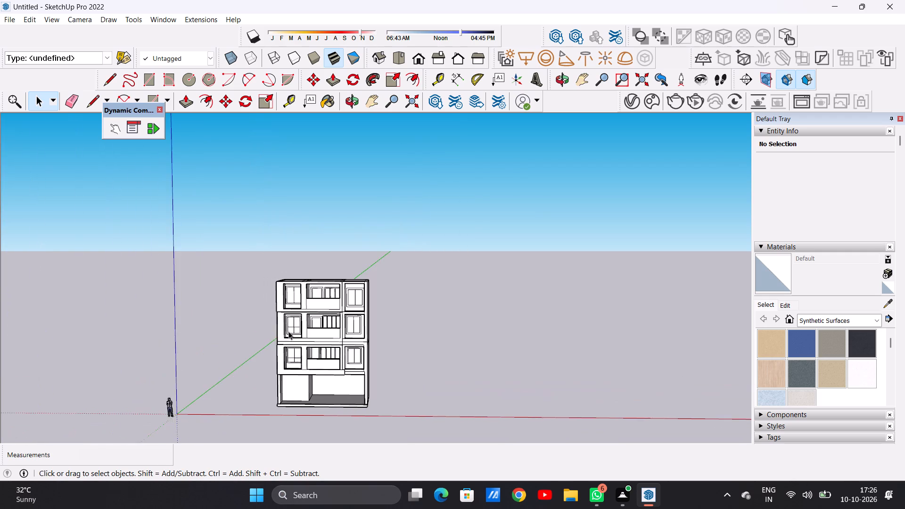
scroll(288, 320, up, 7)
middle_drag(280, 324, 285, 369)
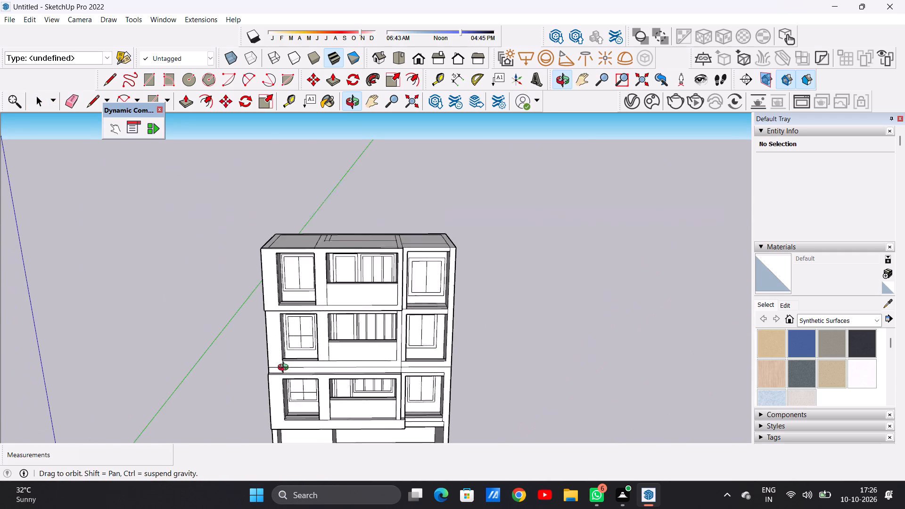
middle_drag(285, 369, 284, 369)
scroll(319, 339, down, 6)
scroll(319, 262, up, 1)
middle_drag(319, 267, 305, 388)
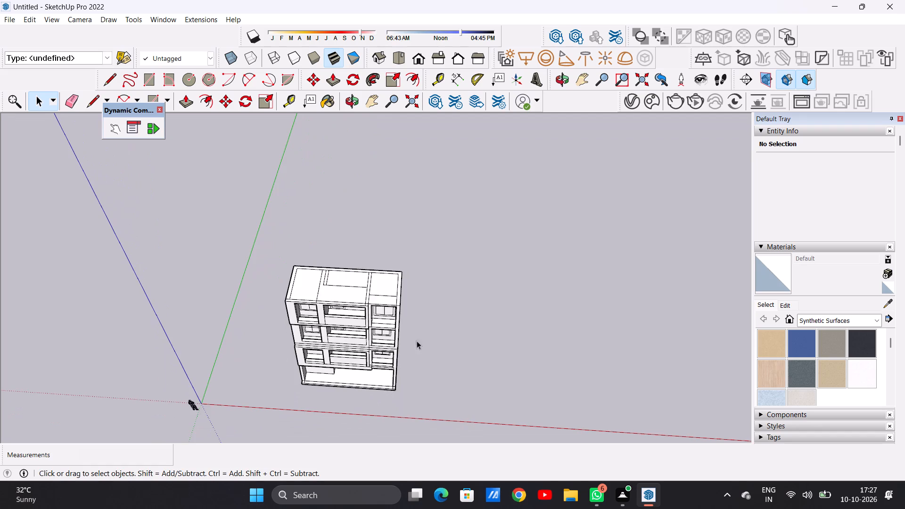
scroll(407, 333, up, 7)
scroll(373, 308, down, 5)
middle_drag(382, 359, 380, 280)
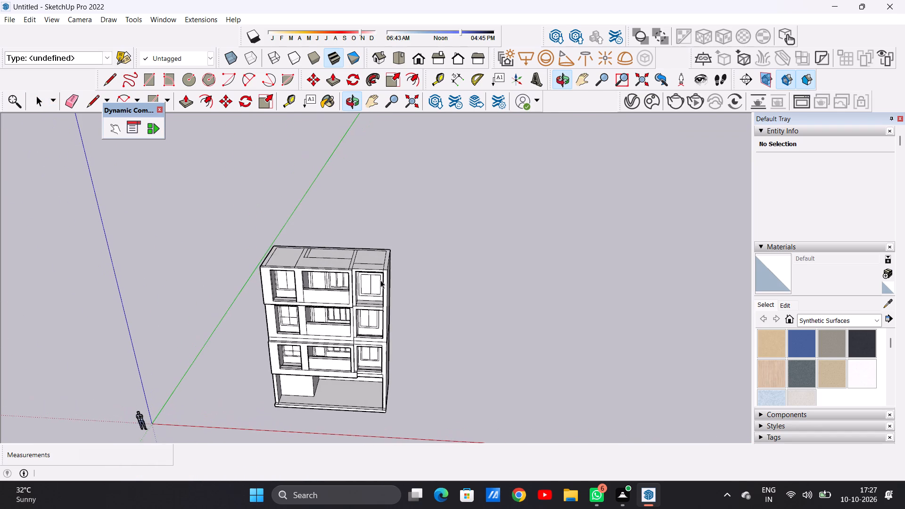
Examine the building's front and the roof's partition and border lines from above.
scroll(401, 335, down, 5)
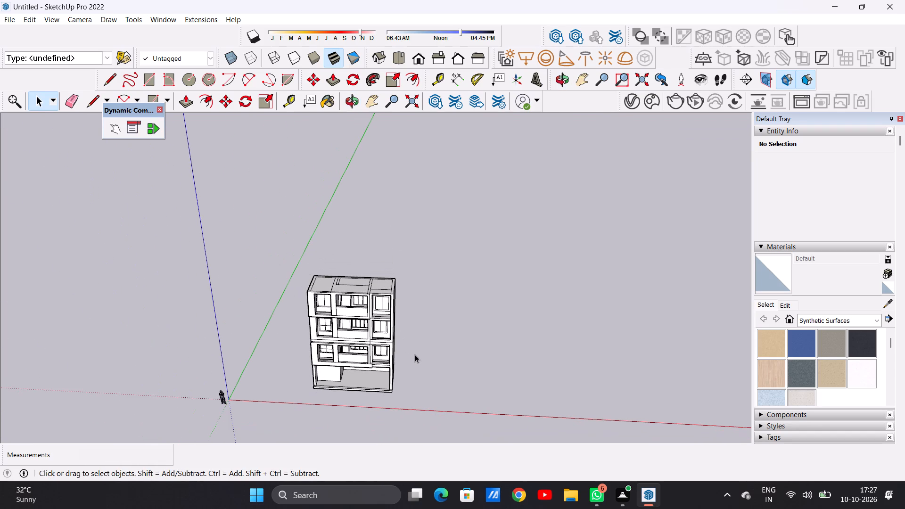
scroll(416, 354, down, 2)
middle_drag(412, 366, 378, 323)
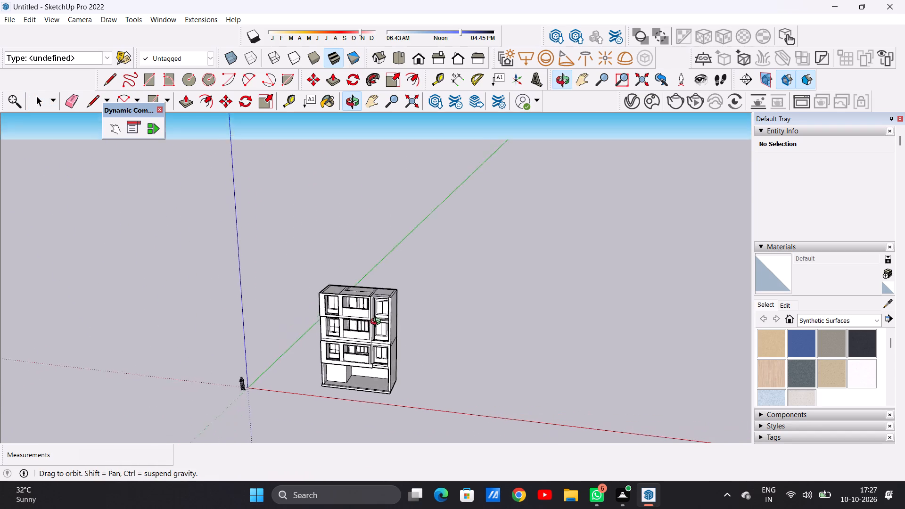
middle_drag(378, 323, 361, 301)
scroll(373, 263, up, 1)
middle_drag(373, 271, 366, 346)
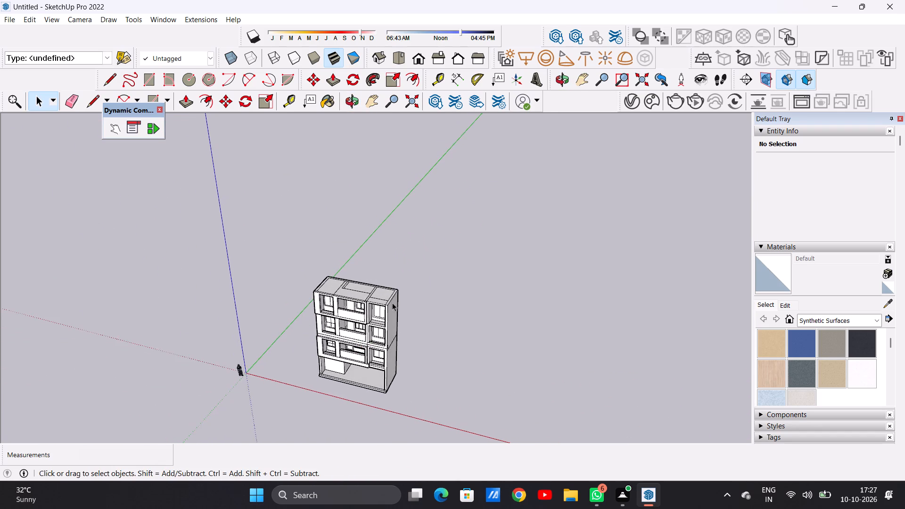
scroll(391, 299, up, 16)
scroll(381, 306, down, 3)
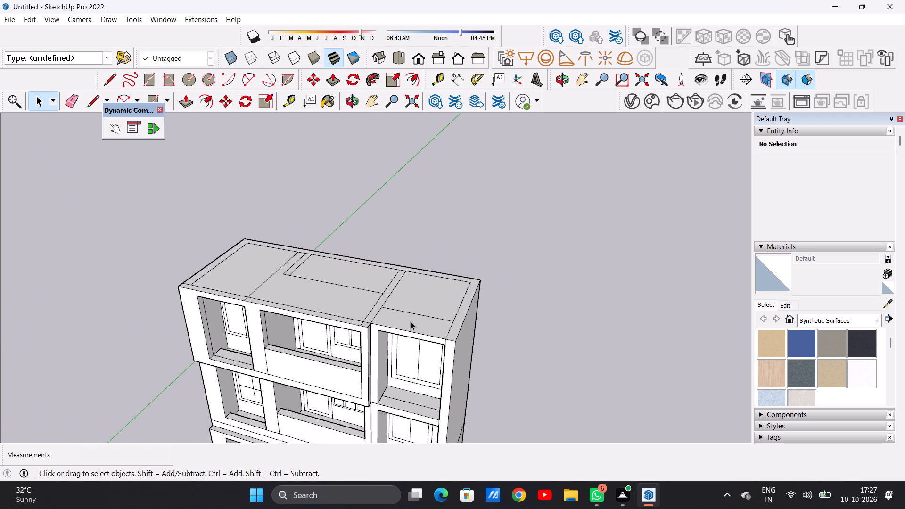
scroll(411, 321, down, 2)
middle_drag(371, 353, 376, 410)
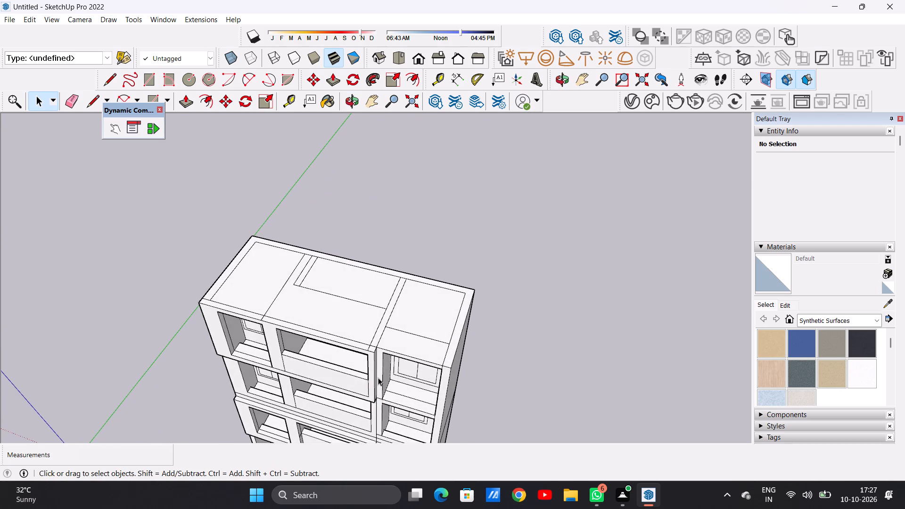
scroll(384, 346, down, 3)
scroll(367, 345, up, 3)
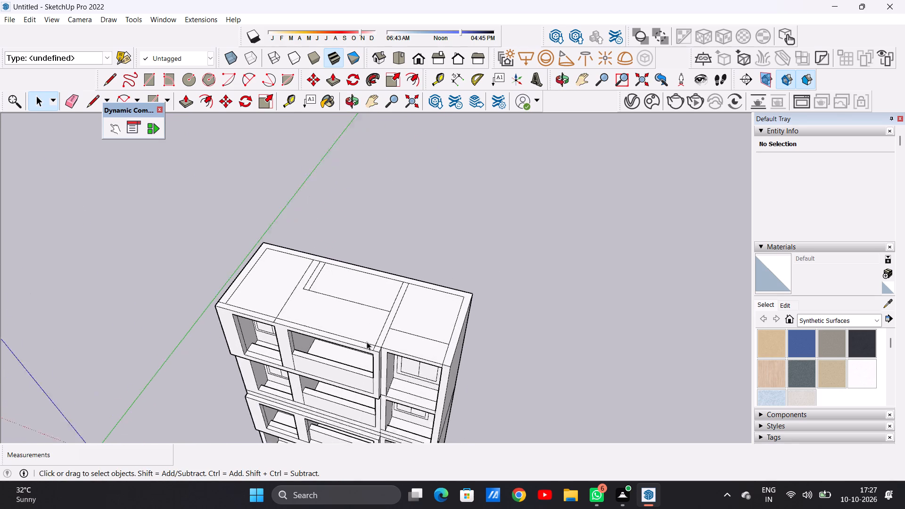
scroll(367, 342, up, 2)
middle_drag(372, 342, 391, 371)
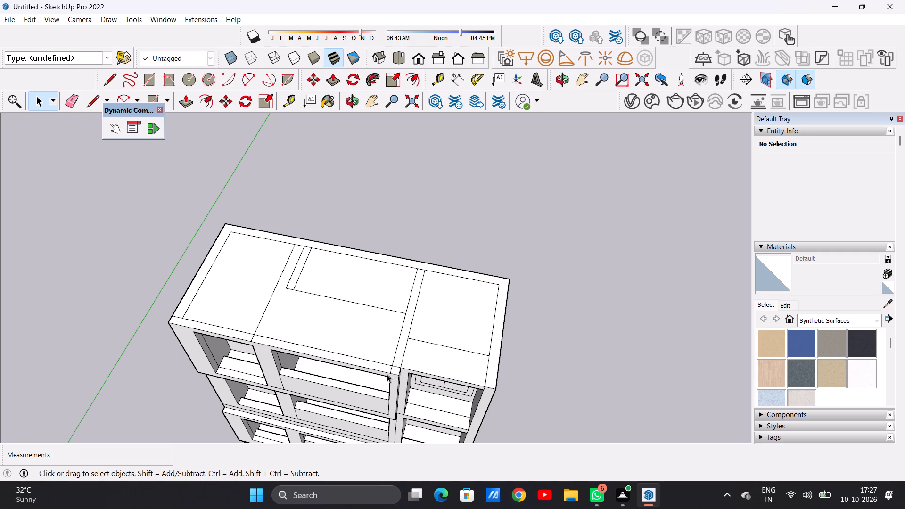
Erase the two short partition-line stubs that cross the roof's front border strip.
scroll(234, 330, up, 3)
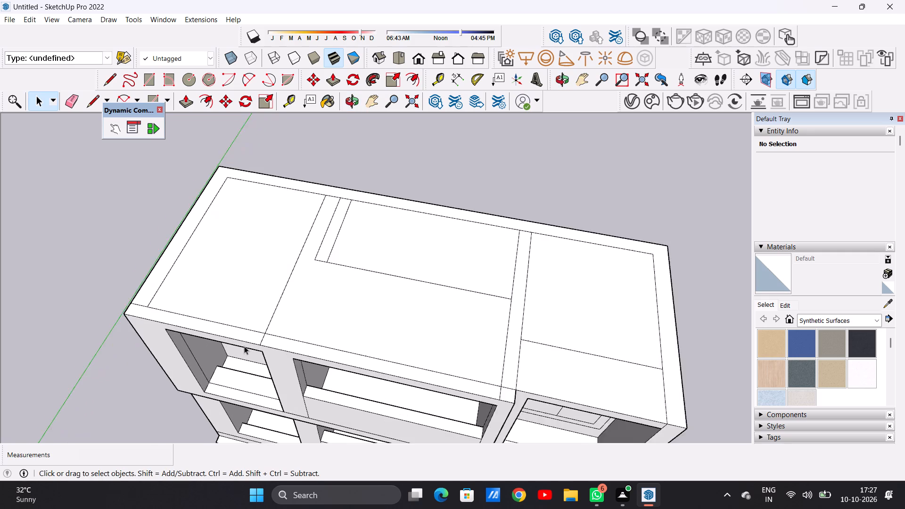
scroll(244, 346, up, 9)
key(e)
scroll(284, 327, up, 4)
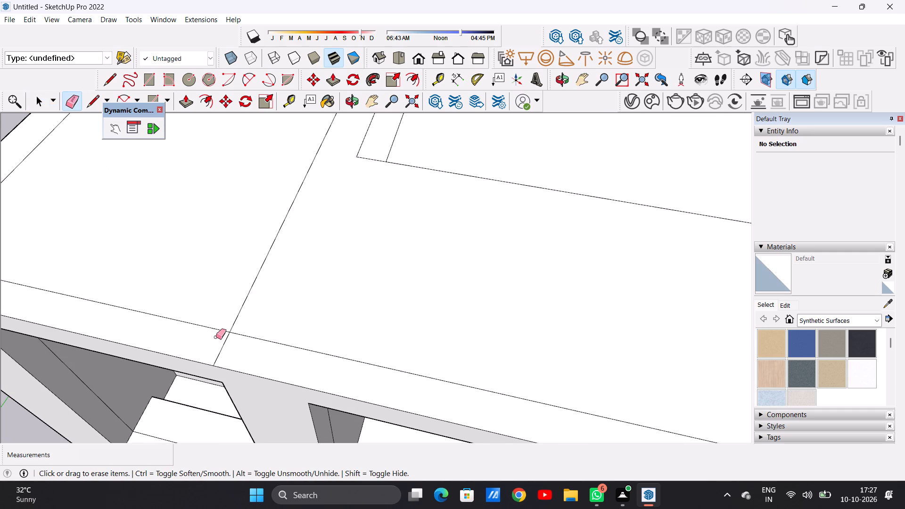
drag(211, 337, 219, 345)
scroll(244, 344, down, 16)
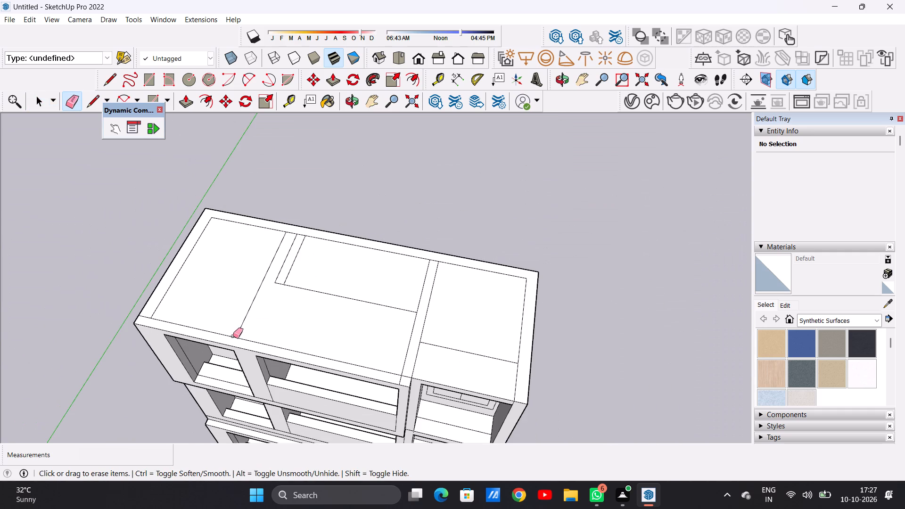
scroll(404, 370, down, 1)
scroll(403, 370, up, 12)
drag(401, 385, 392, 383)
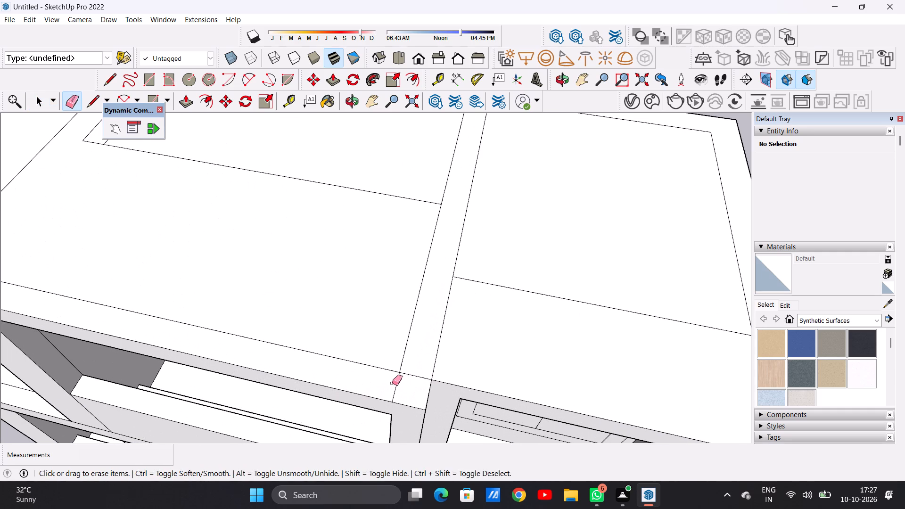
drag(392, 383, 391, 382)
scroll(404, 402, down, 15)
key(space)
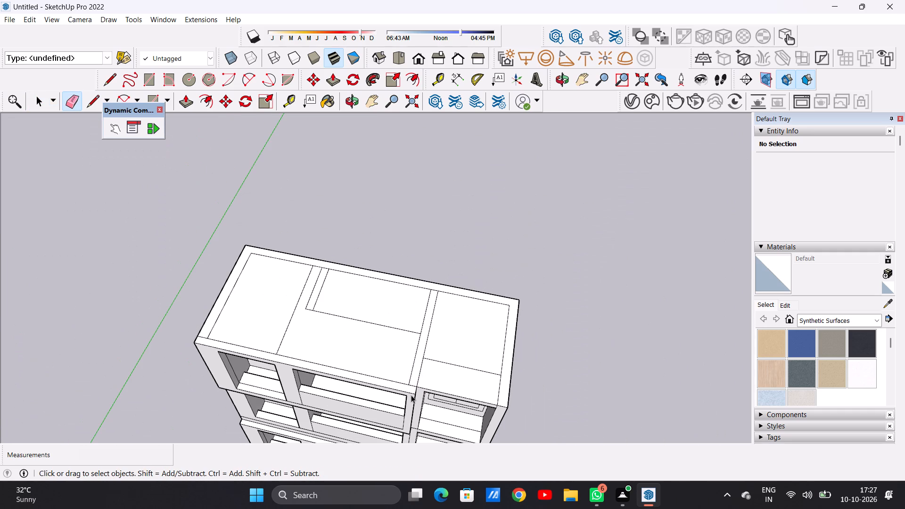
Examine the front facade from ground storey to top floor, and the roof.
middle_drag(311, 389, 315, 228)
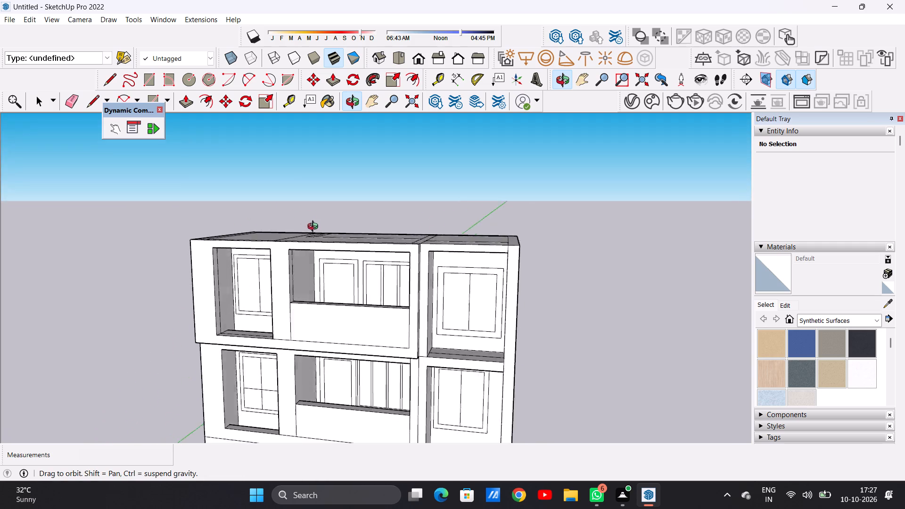
middle_drag(315, 228, 364, 247)
scroll(299, 304, down, 13)
middle_drag(292, 371, 281, 306)
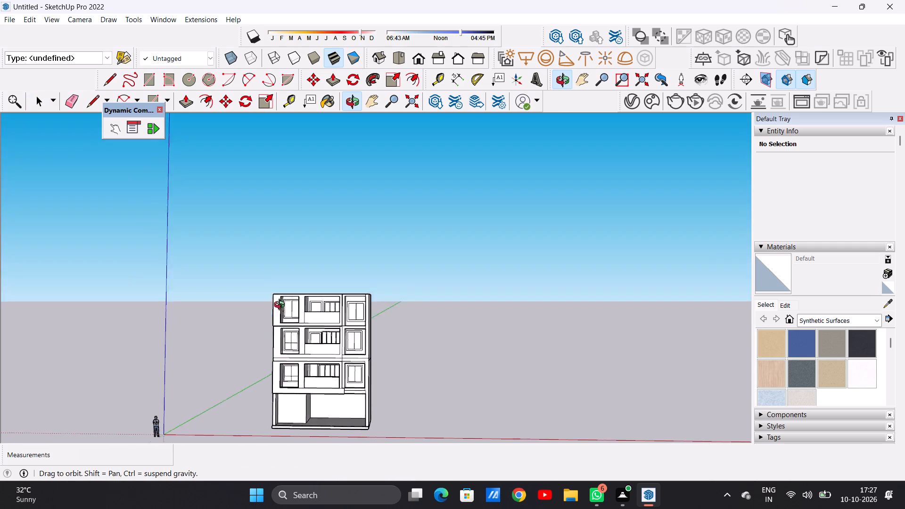
middle_drag(281, 306, 283, 294)
scroll(358, 414, up, 7)
scroll(303, 354, up, 4)
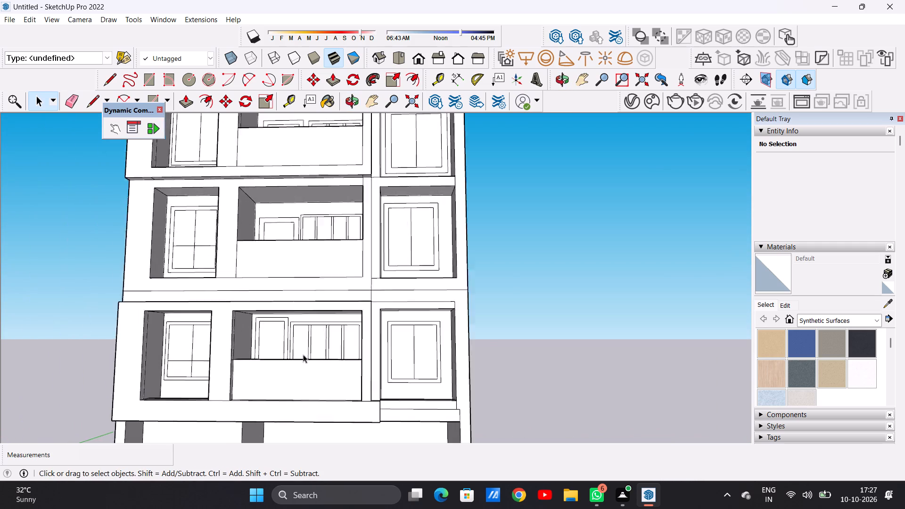
scroll(303, 354, up, 8)
scroll(290, 373, down, 19)
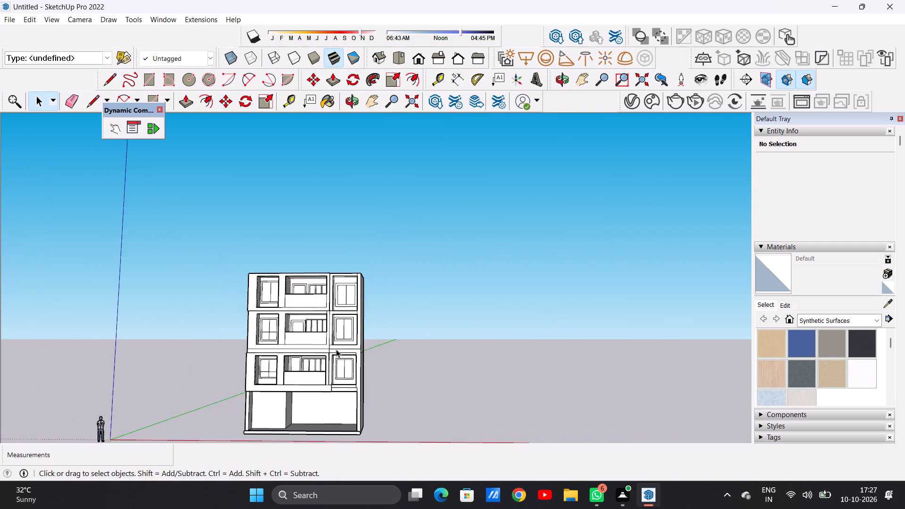
scroll(336, 349, down, 8)
middle_drag(349, 329, 350, 415)
scroll(341, 299, up, 1)
scroll(339, 294, down, 1)
scroll(337, 291, up, 6)
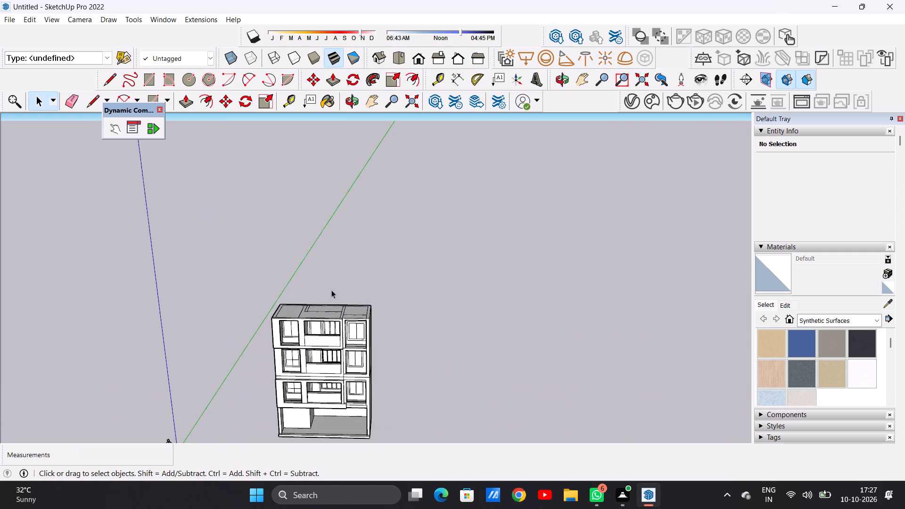
scroll(331, 290, up, 7)
middle_drag(337, 310, 327, 375)
Push/Pull the roof border strip along the back and both sides up 10' into walls.
scroll(357, 337, up, 1)
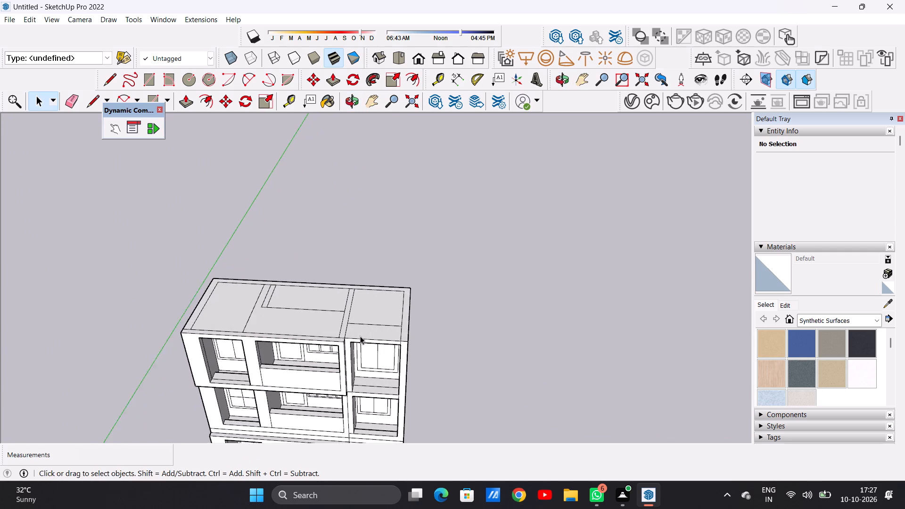
scroll(360, 336, up, 1)
scroll(361, 336, down, 1)
scroll(361, 336, up, 1)
scroll(364, 344, down, 6)
scroll(319, 327, up, 8)
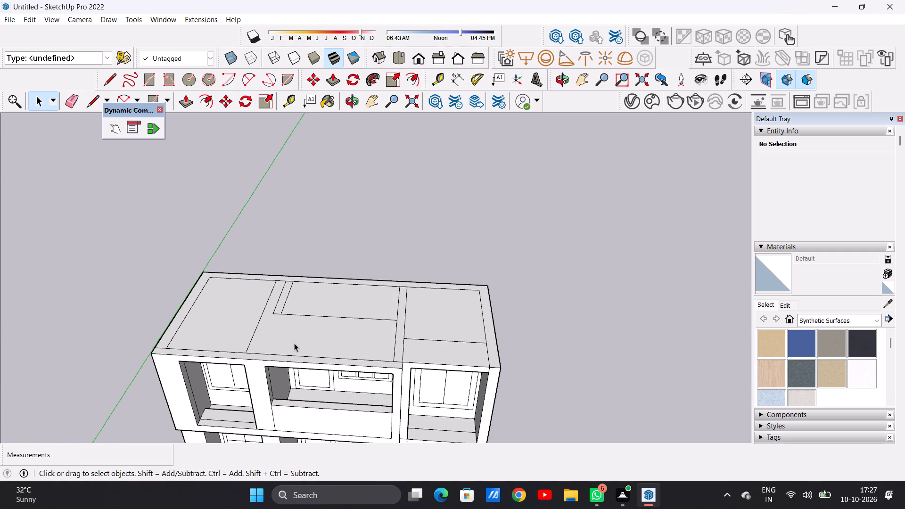
key(p)
scroll(504, 352, up, 2)
scroll(504, 353, down, 1)
scroll(504, 353, up, 2)
click(494, 359)
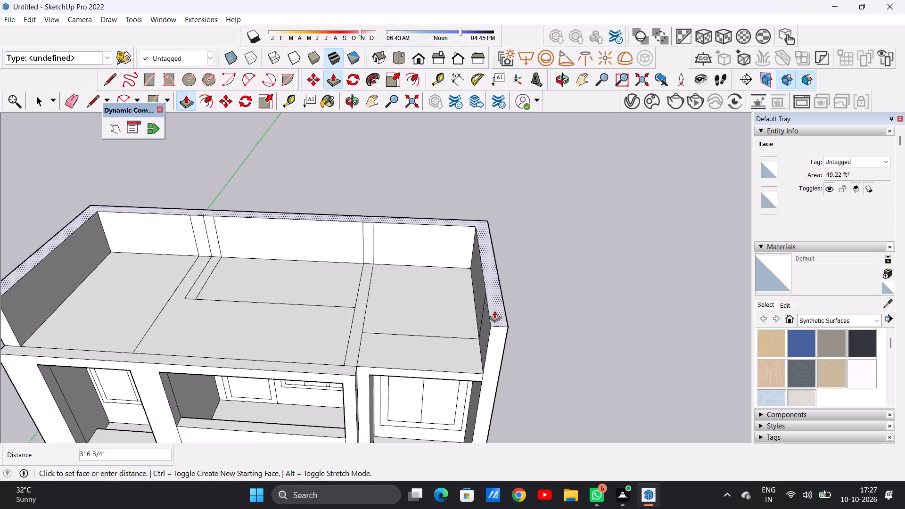
scroll(488, 322, down, 10)
middle_drag(486, 309, 477, 188)
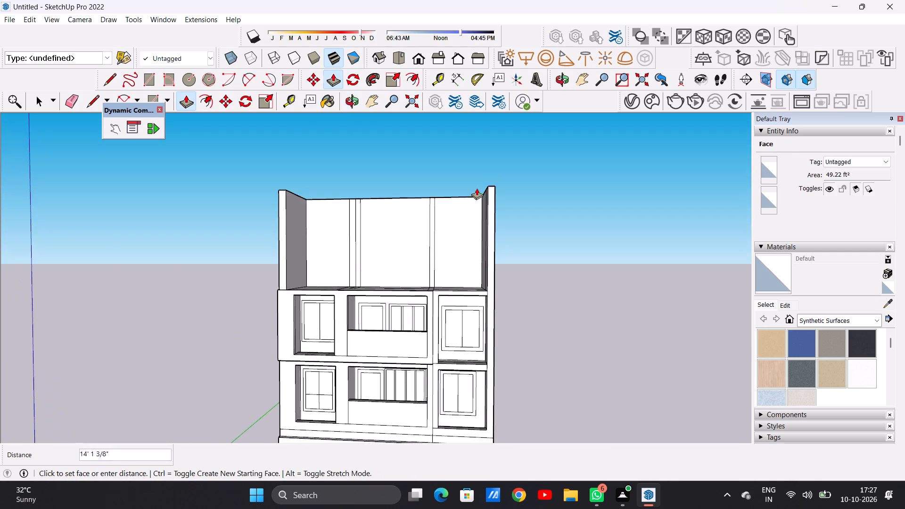
scroll(469, 246, down, 9)
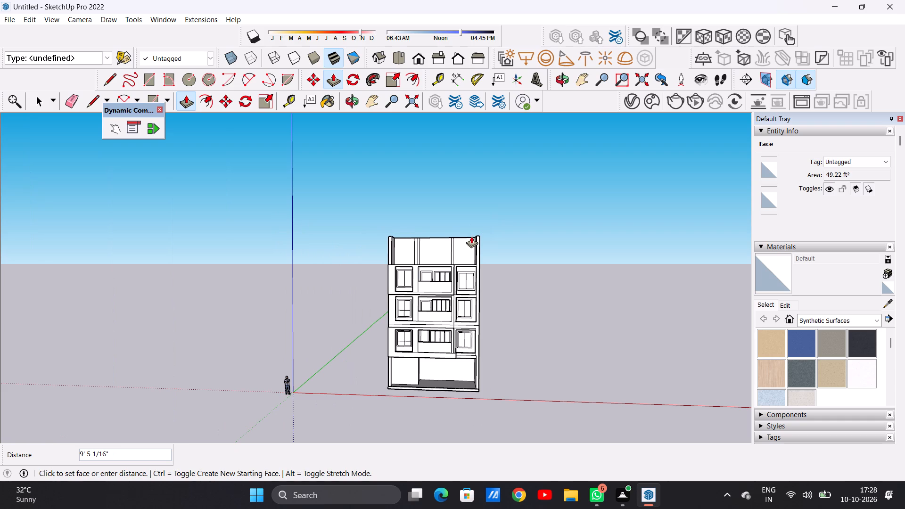
text(10')
key(Return)
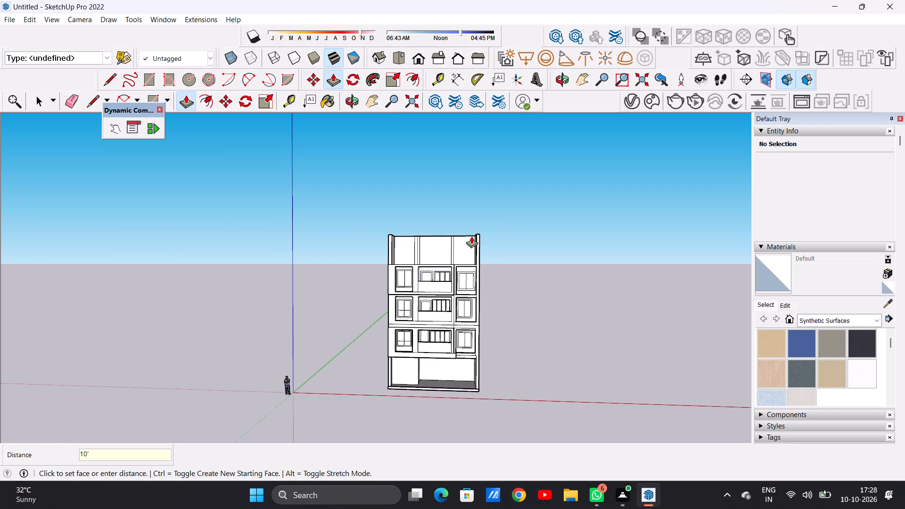
key(space)
Examine the new roof-level walls and the whole building from several angles.
scroll(414, 246, down, 5)
middle_drag(440, 268, 395, 317)
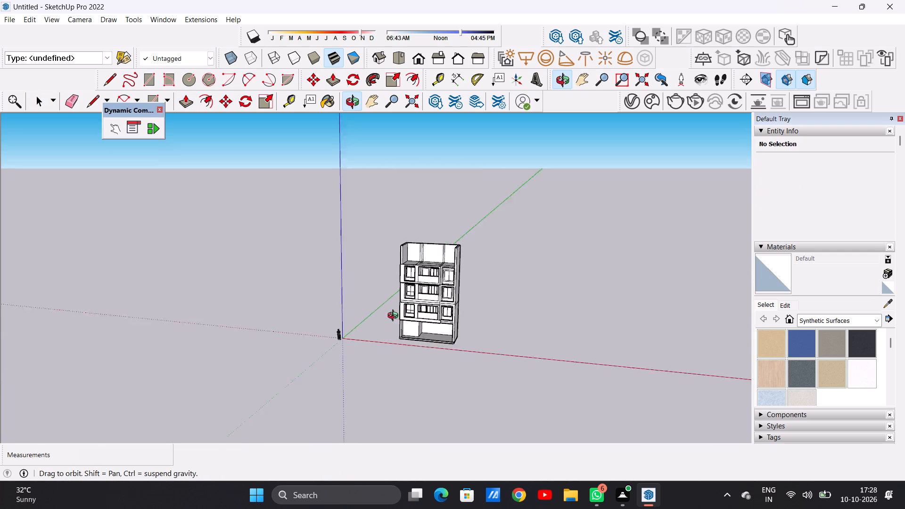
middle_drag(395, 317, 438, 379)
scroll(434, 268, up, 7)
middle_drag(449, 327, 444, 304)
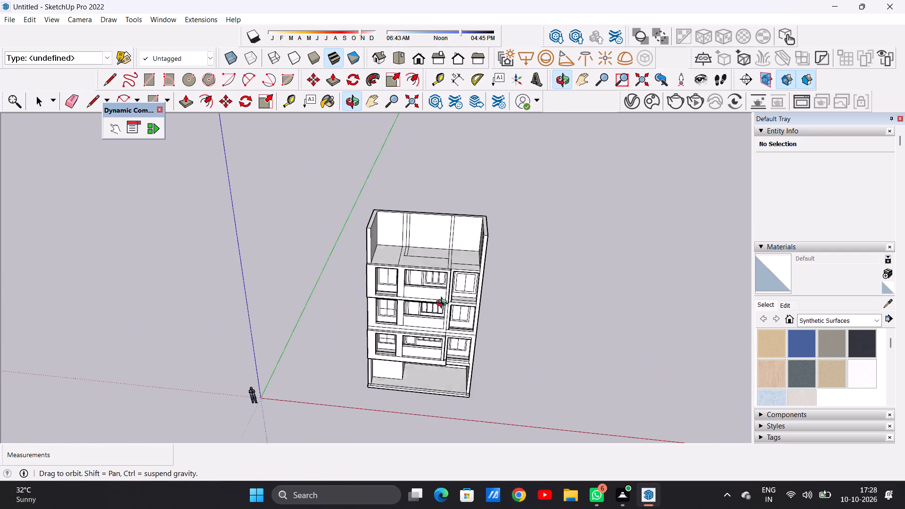
middle_drag(444, 304, 471, 271)
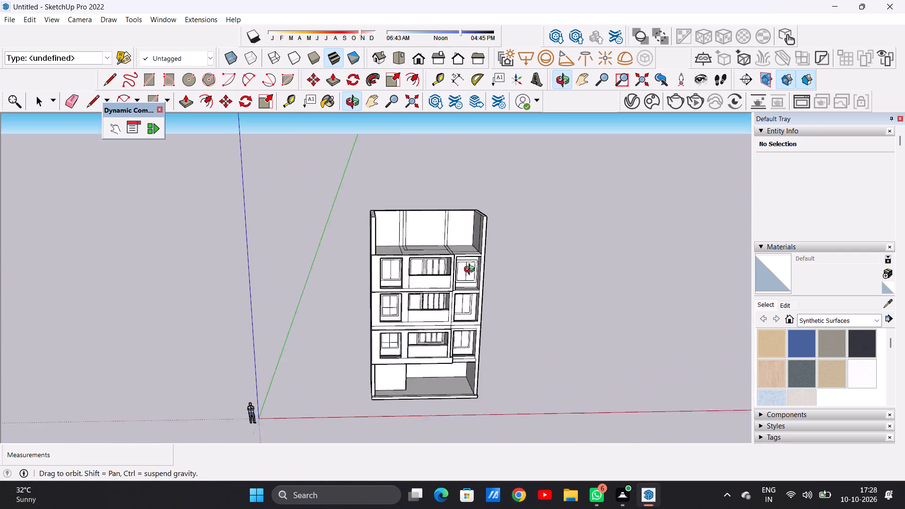
middle_drag(471, 271, 443, 322)
Draw a line about 5' 7 1/16" from the inner partition outline's corner to the top floor's front inset line.
scroll(446, 233, up, 7)
middle_drag(420, 275, 366, 349)
scroll(354, 302, up, 5)
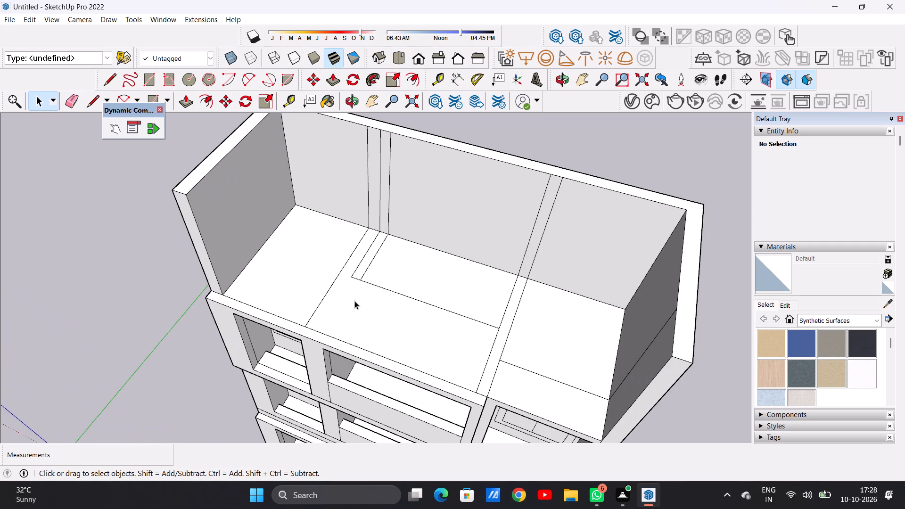
key(l)
scroll(337, 289, up, 5)
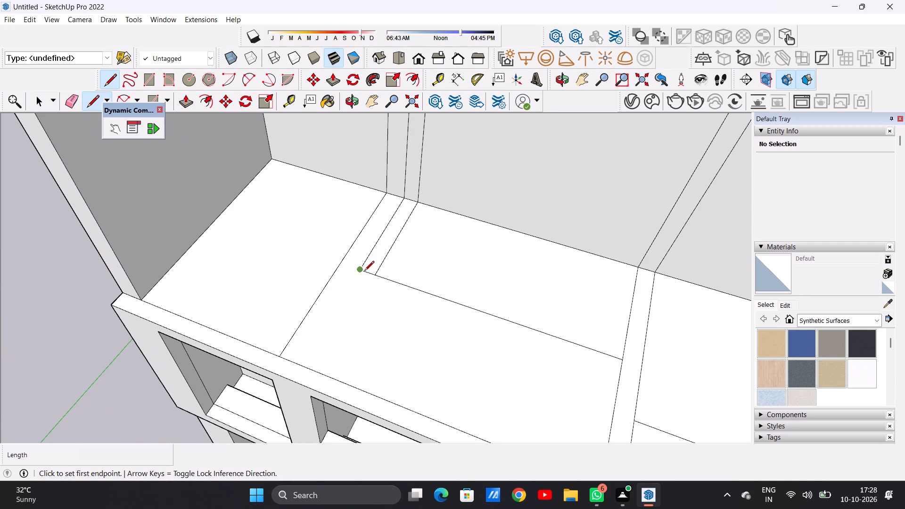
click(364, 271)
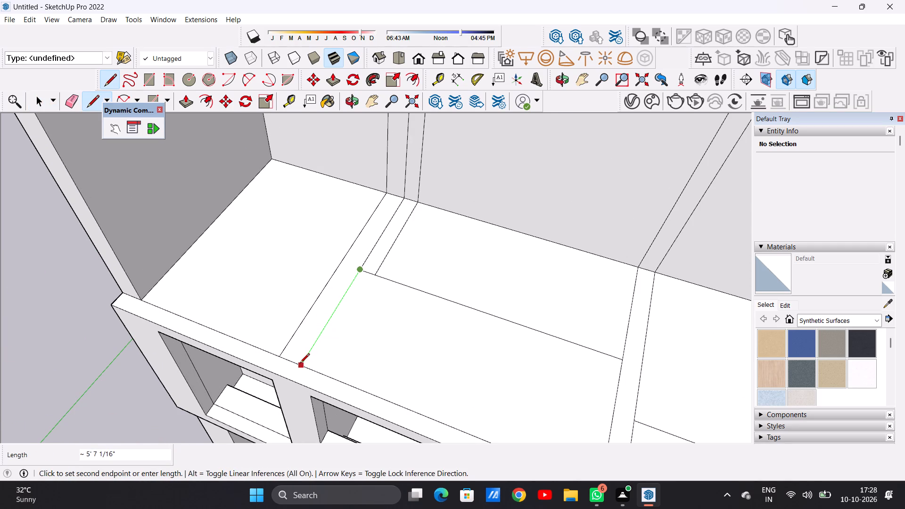
click(300, 364)
scroll(345, 341, down, 11)
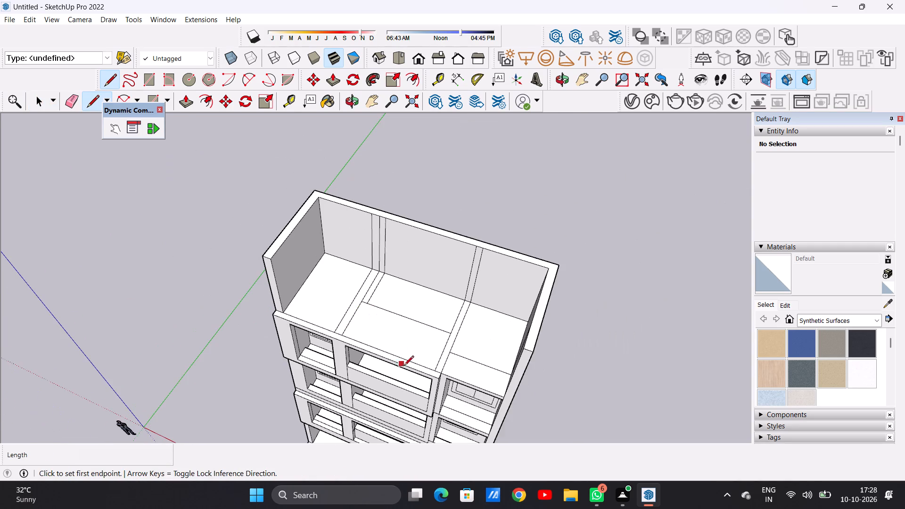
scroll(404, 366, up, 10)
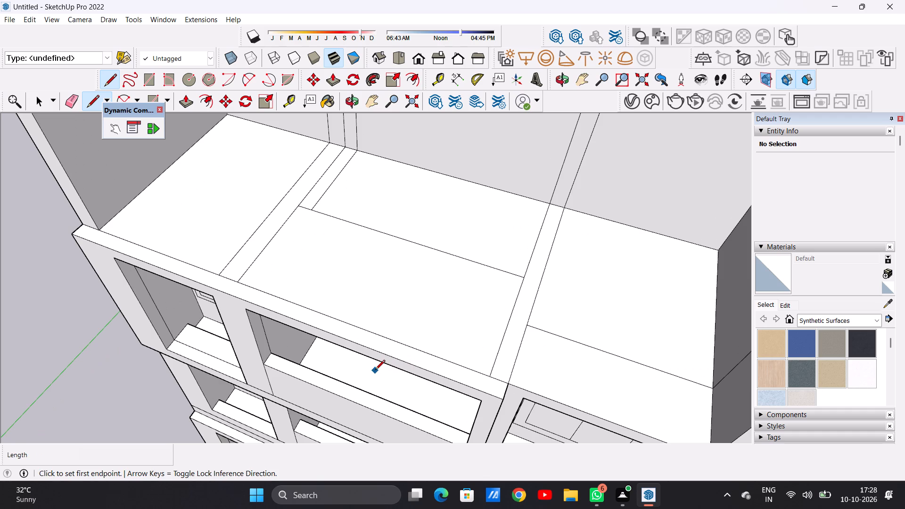
key(space)
Draw a line across the top floor, parallel to its front edge, from one side wall to the other.
scroll(443, 330, down, 10)
middle_drag(449, 339, 490, 369)
scroll(490, 369, up, 2)
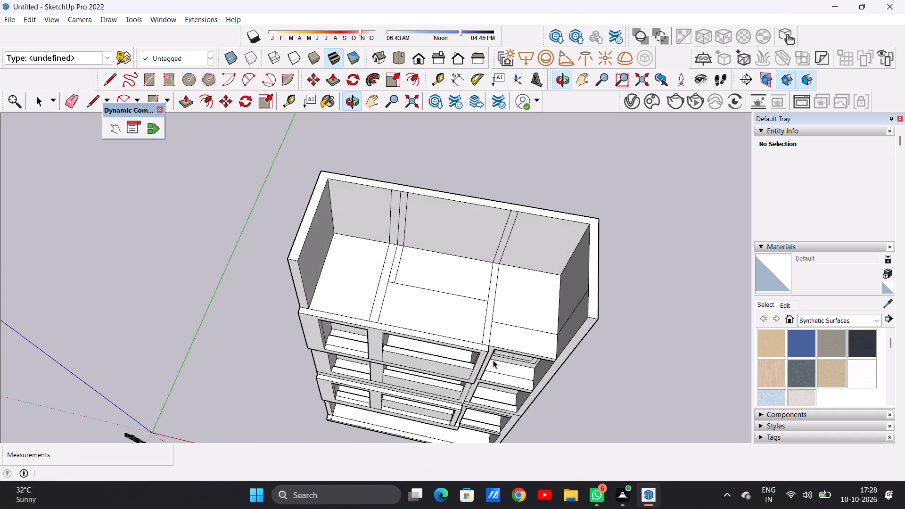
scroll(493, 360, up, 17)
scroll(501, 336, down, 1)
scroll(501, 336, up, 4)
scroll(418, 336, down, 13)
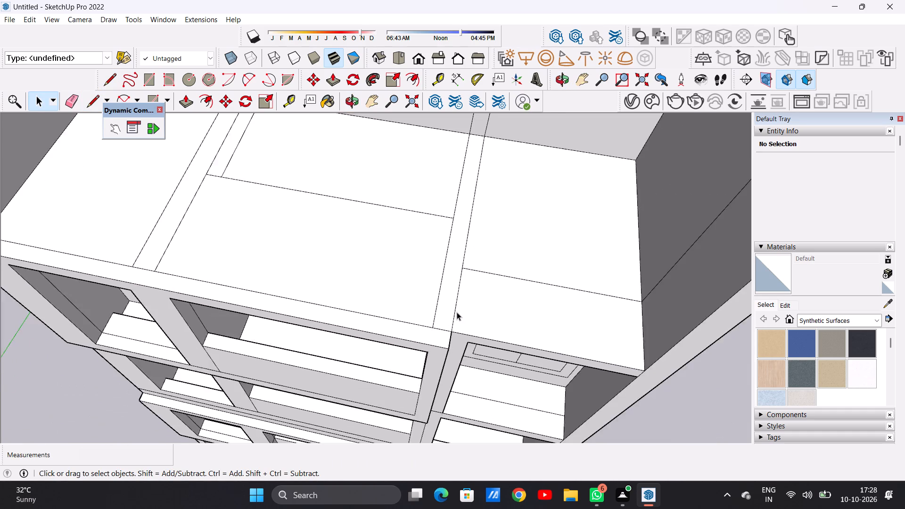
scroll(457, 312, down, 11)
scroll(450, 312, up, 5)
key(l)
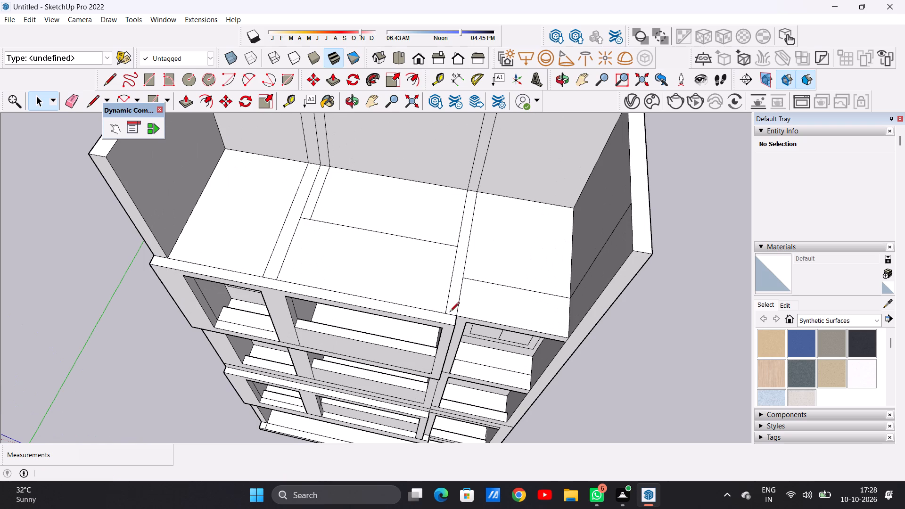
scroll(191, 254, up, 5)
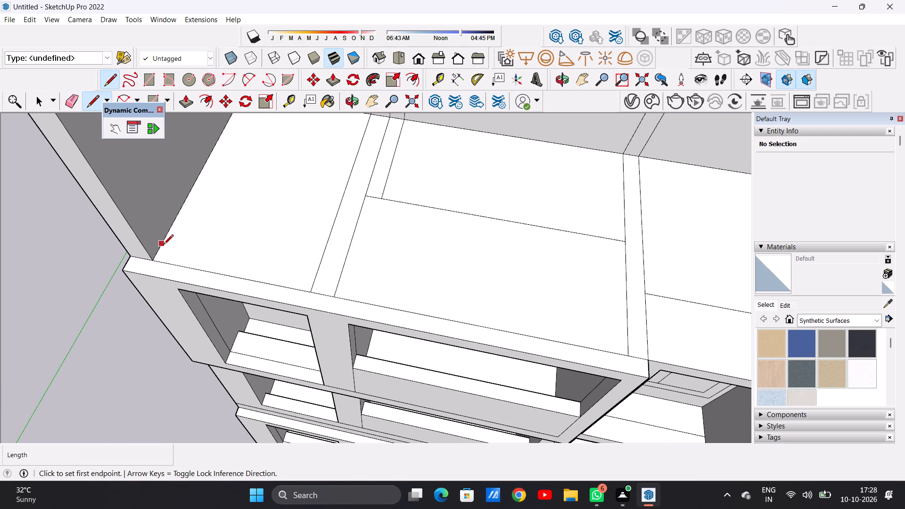
click(164, 245)
scroll(265, 266, down, 8)
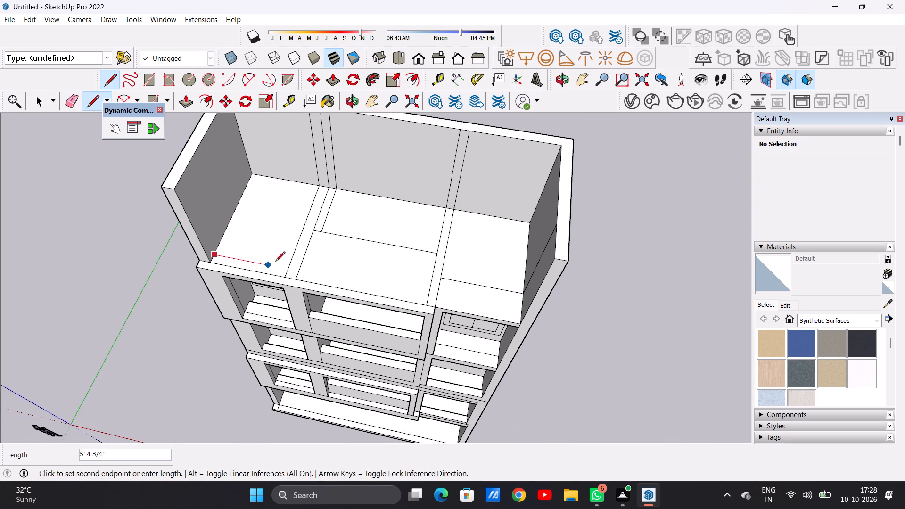
scroll(403, 287, up, 4)
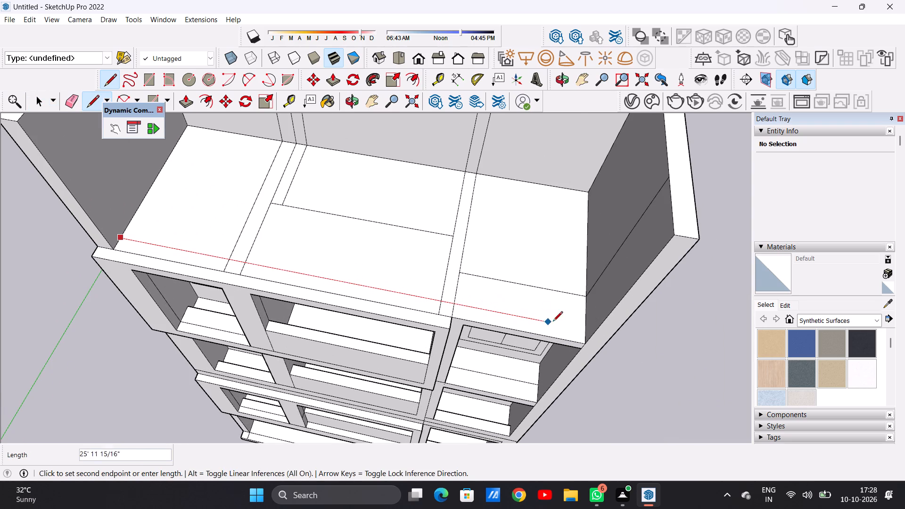
click(585, 328)
key(space)
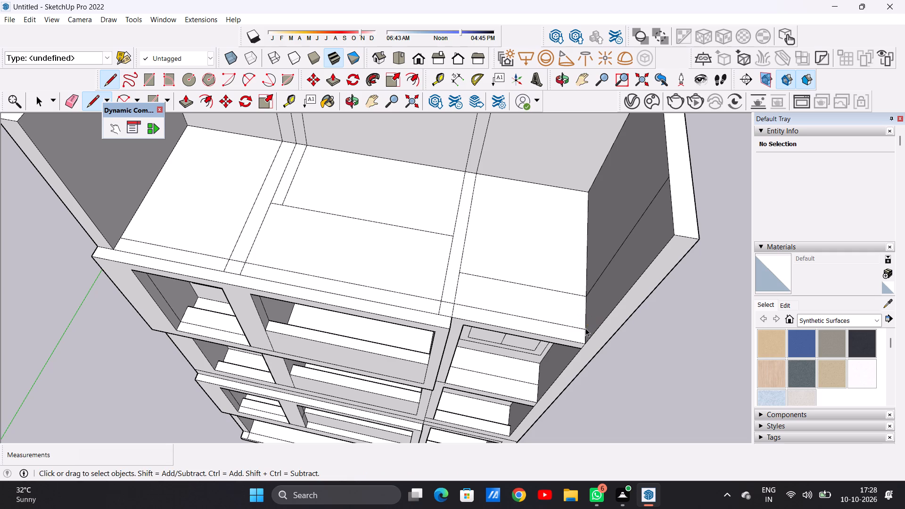
Erase the four short partition line ends between the new cross line and the top floor's front edge.
key(e)
scroll(445, 314, up, 6)
drag(430, 301, 441, 303)
drag(447, 304, 466, 308)
scroll(426, 311, down, 6)
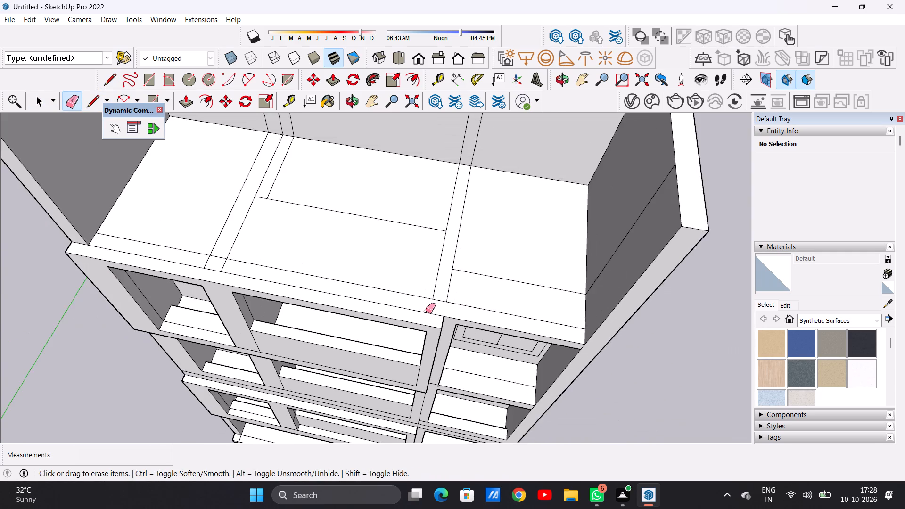
scroll(426, 311, down, 1)
scroll(239, 265, up, 9)
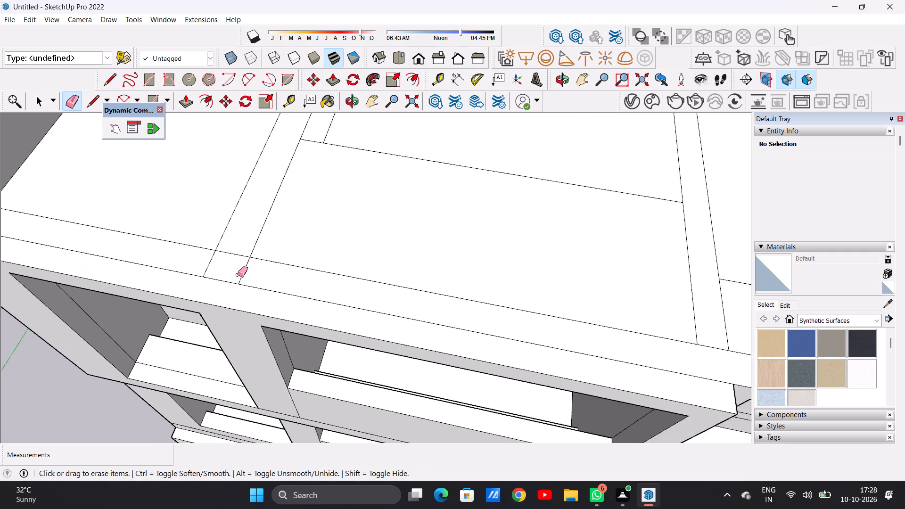
scroll(238, 275, up, 3)
drag(194, 254, 203, 256)
drag(242, 268, 257, 269)
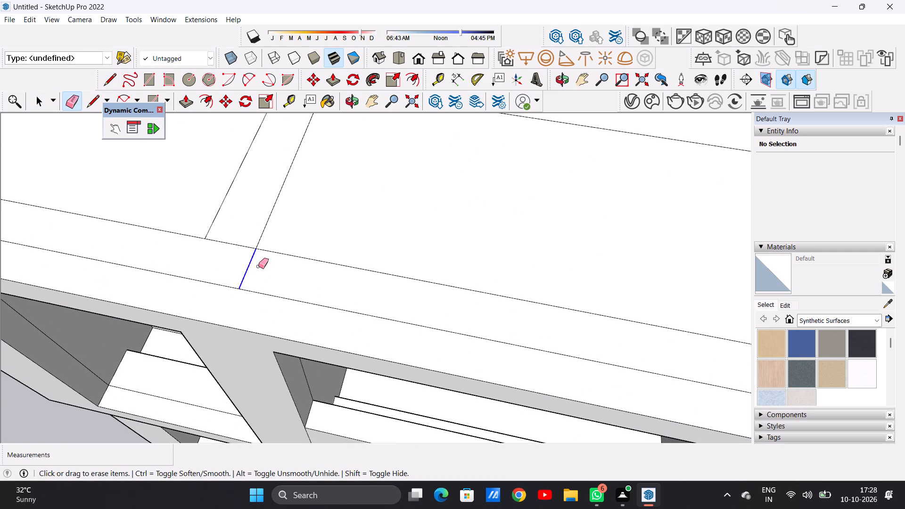
key(space)
Erase the middle line running to the back wall inside the left partition strip on the top floor.
scroll(266, 277, down, 20)
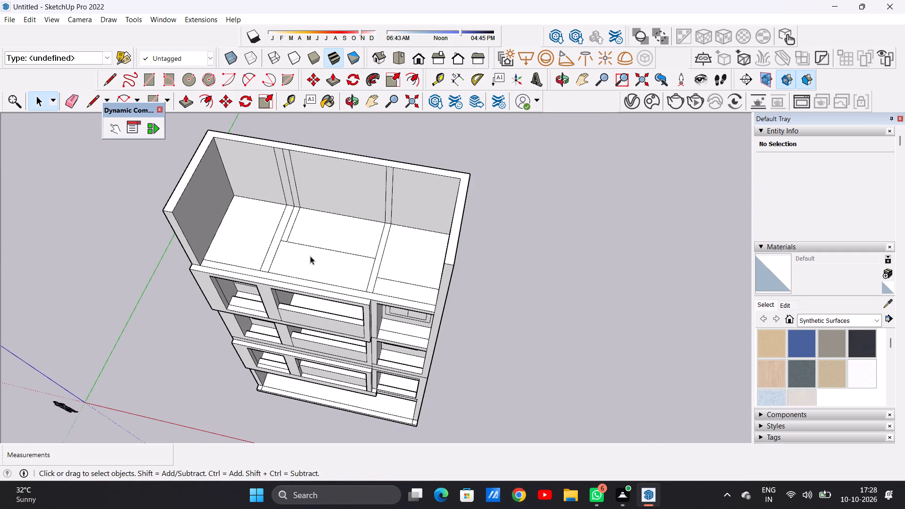
middle_drag(374, 268, 411, 252)
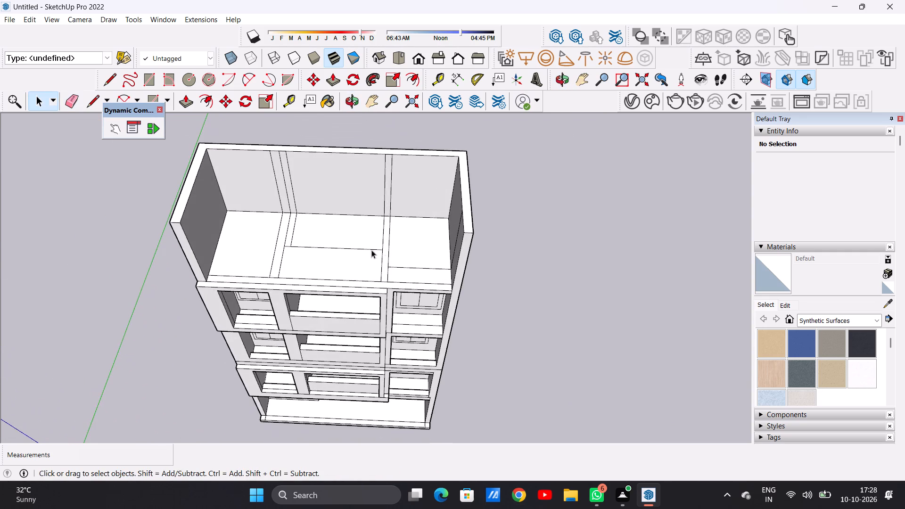
scroll(321, 268, down, 8)
middle_drag(313, 241, 244, 204)
scroll(326, 214, up, 6)
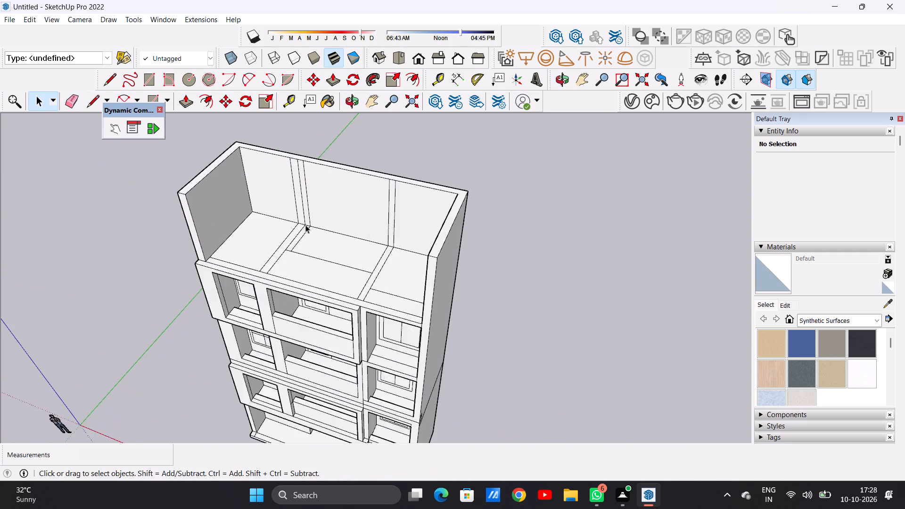
scroll(305, 225, up, 8)
scroll(318, 283, down, 11)
middle_drag(312, 268, 313, 312)
middle_click(313, 312)
scroll(305, 297, up, 1)
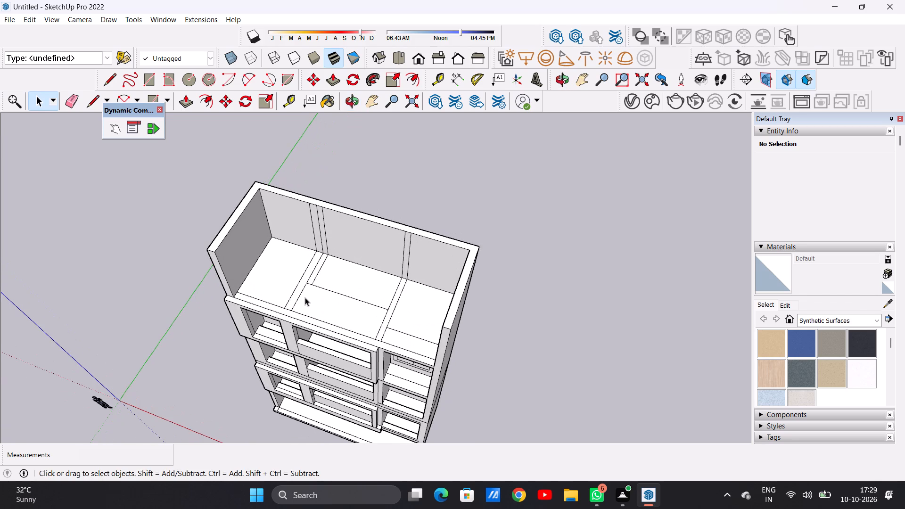
scroll(305, 297, up, 3)
scroll(305, 297, down, 3)
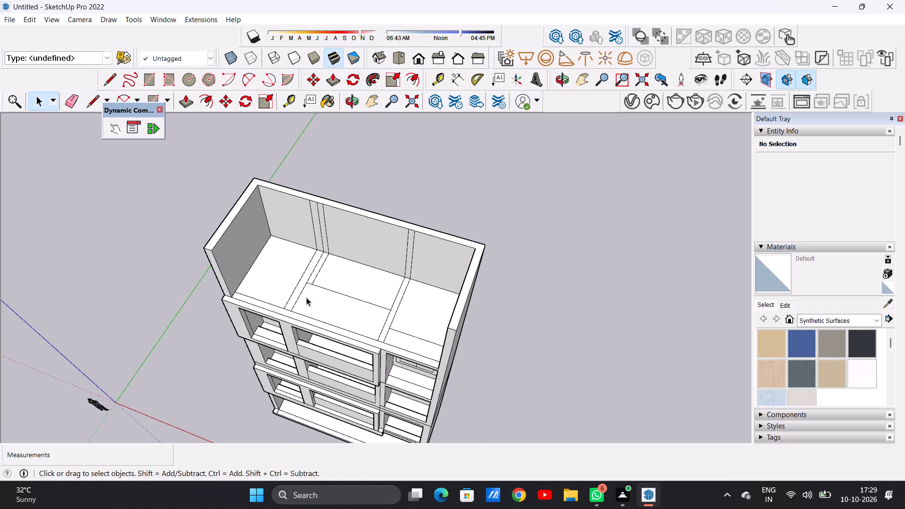
scroll(319, 267, up, 6)
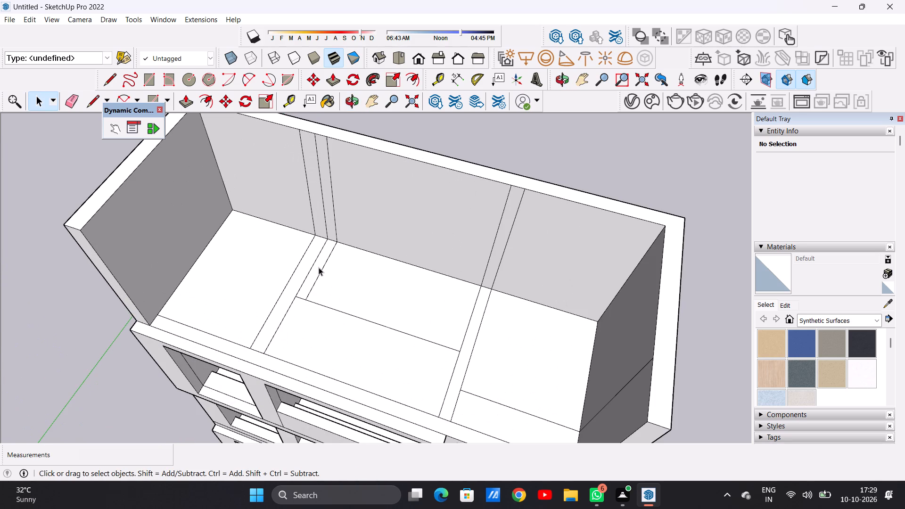
key(e)
scroll(318, 266, up, 6)
click(309, 266)
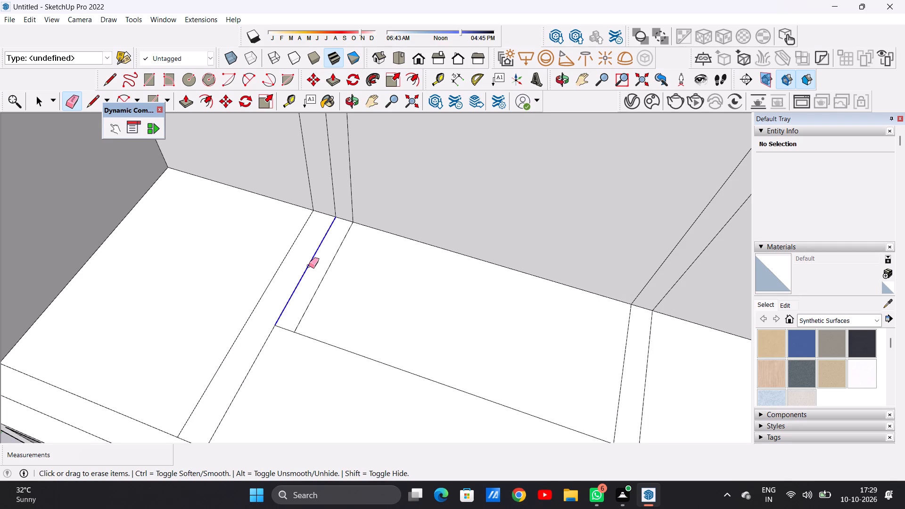
key(space)
Examine the front facade and the top floor's partition layout from low and high angles.
scroll(324, 317, down, 3)
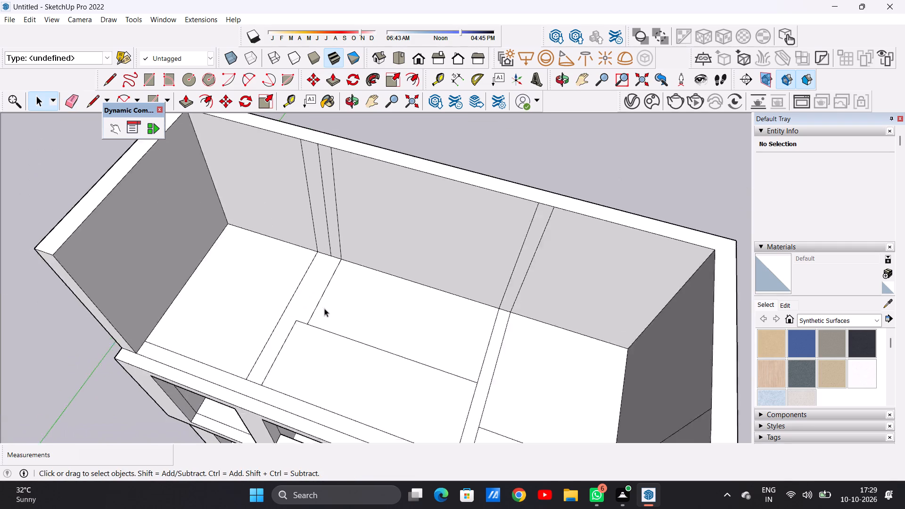
scroll(324, 308, down, 9)
middle_drag(313, 352, 436, 182)
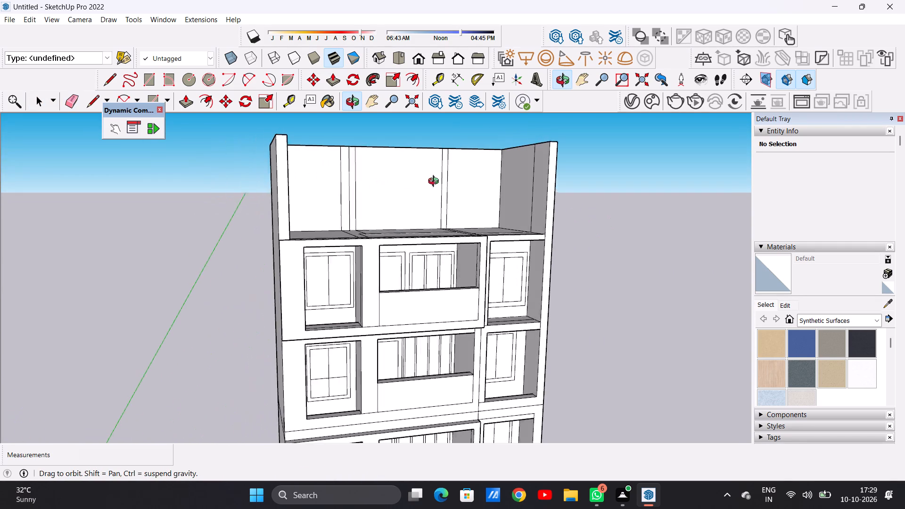
middle_drag(436, 182, 300, 131)
middle_drag(309, 115, 317, 109)
middle_drag(291, 253, 291, 190)
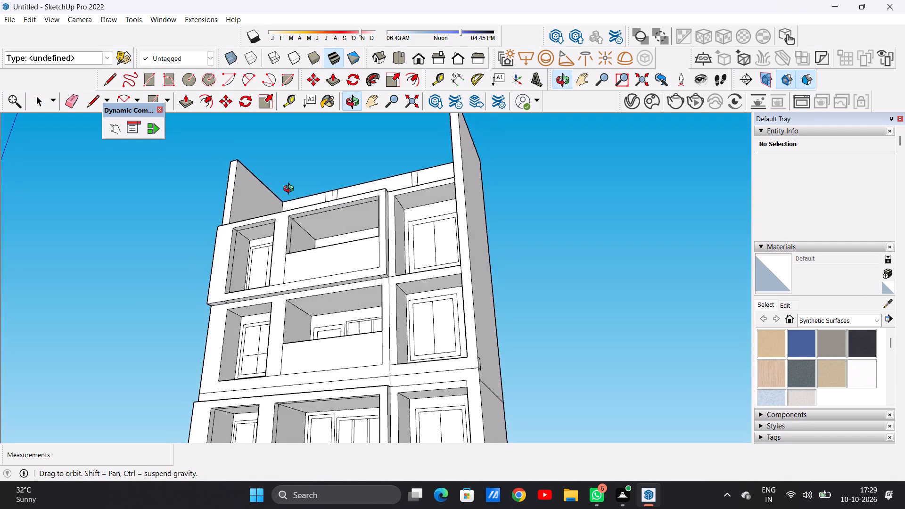
middle_drag(291, 190, 312, 361)
scroll(300, 213, up, 5)
middle_drag(304, 205, 324, 291)
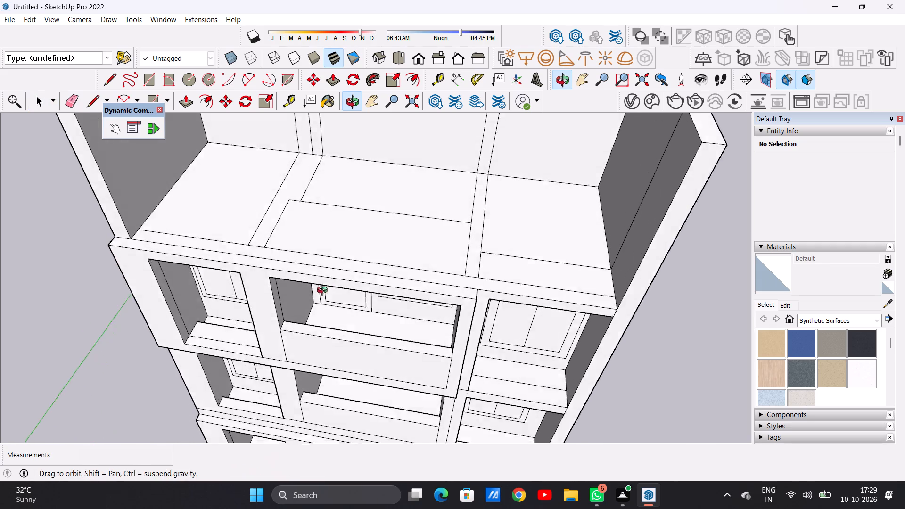
middle_drag(324, 291, 316, 332)
Extend the left partition strip's inner line from the middle room's cross line to the front inset line.
scroll(316, 332, up, 1)
key(l)
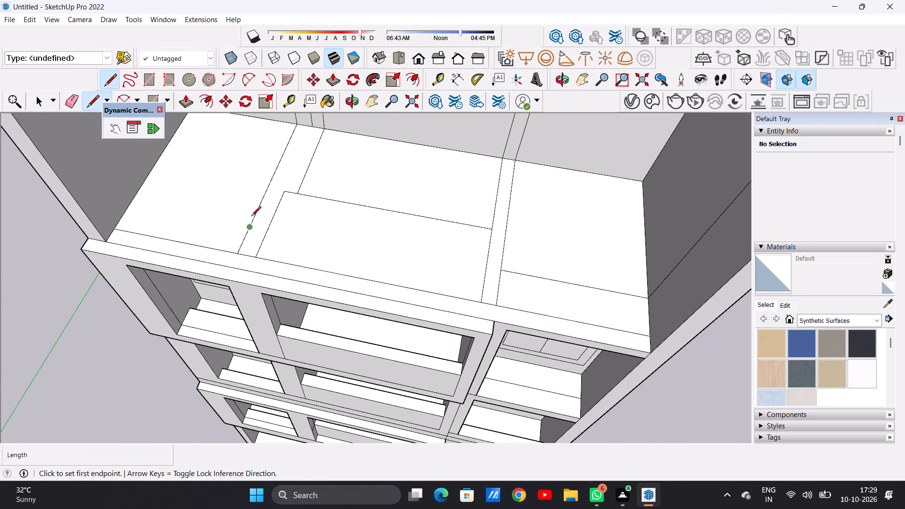
scroll(268, 193, up, 5)
click(316, 195)
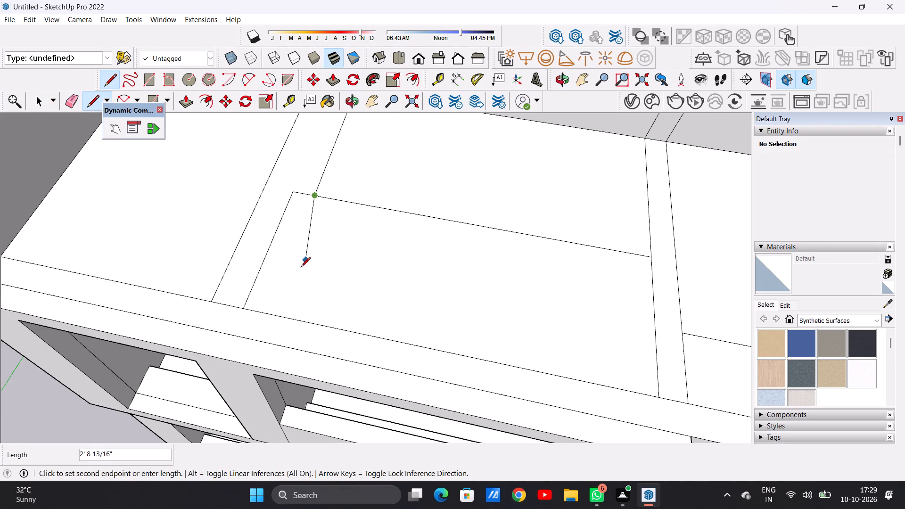
click(265, 314)
key(space)
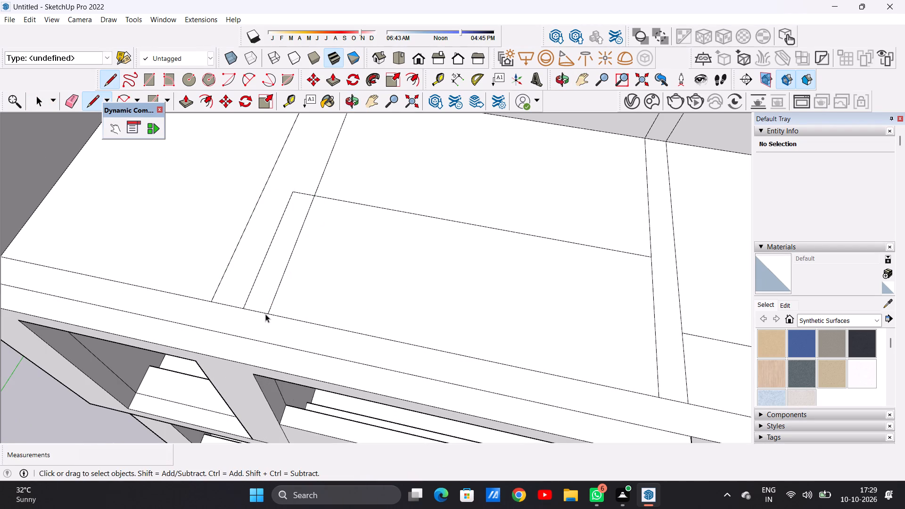
Erase the old line left of the extended one and the short stub joining them in the left partition strip.
key(e)
drag(250, 278, 260, 279)
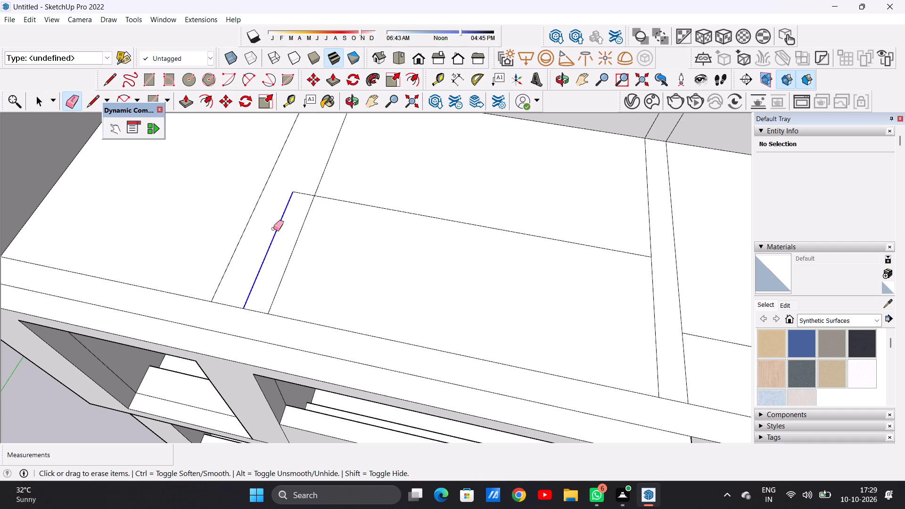
drag(306, 189, 304, 197)
key(space)
scroll(302, 229, down, 2)
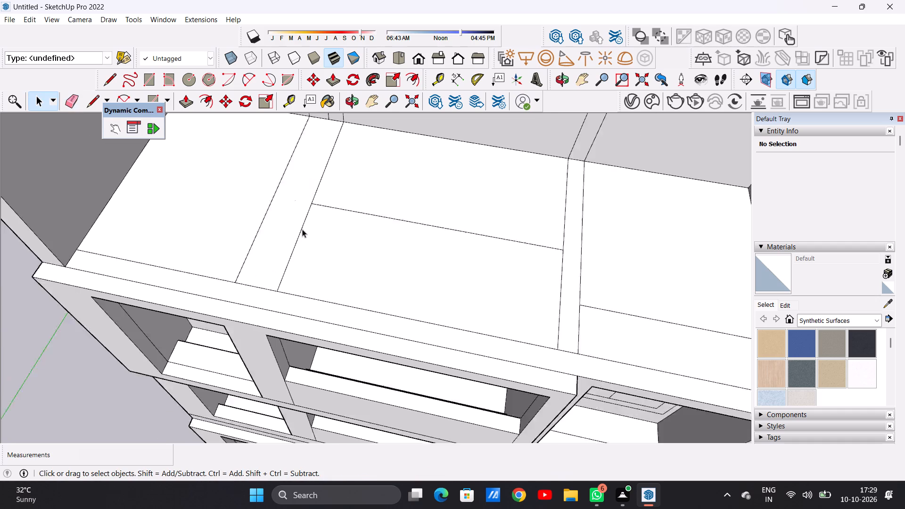
Erase the middle of the three vertical lines on the back wall behind the left partition strip.
scroll(302, 229, down, 13)
middle_drag(356, 238, 362, 148)
middle_click(362, 151)
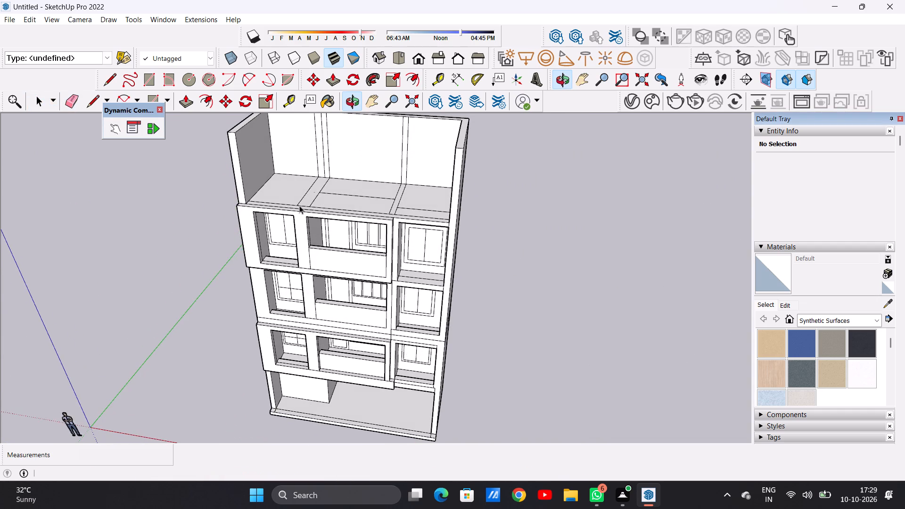
middle_drag(299, 205, 270, 271)
scroll(297, 284, down, 11)
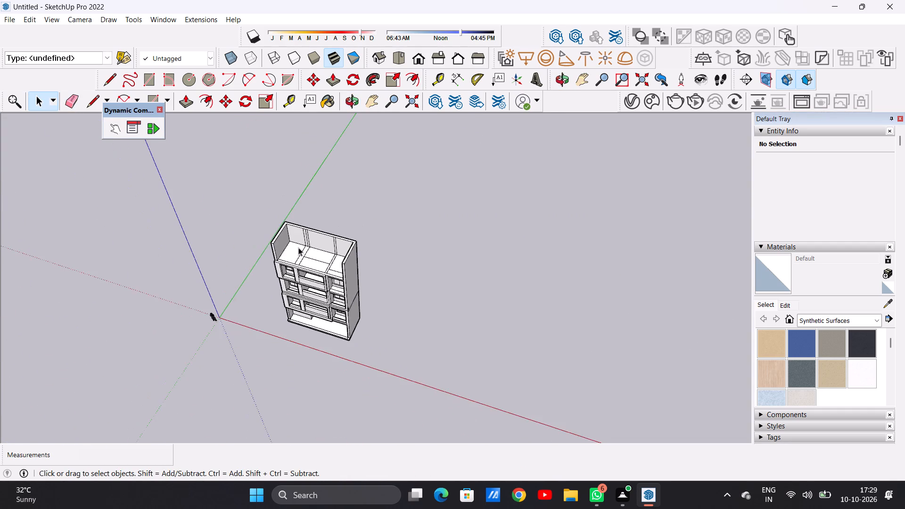
scroll(299, 241, up, 18)
scroll(317, 271, down, 4)
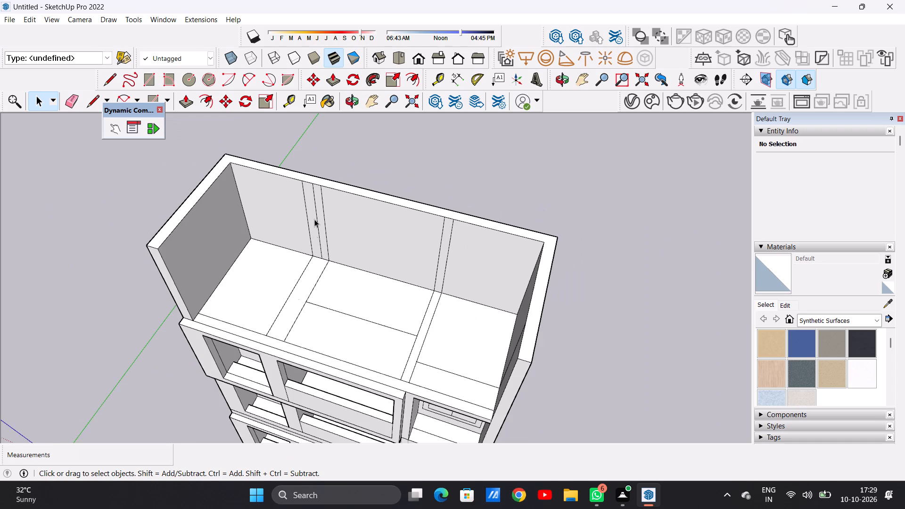
scroll(314, 219, up, 5)
key(e)
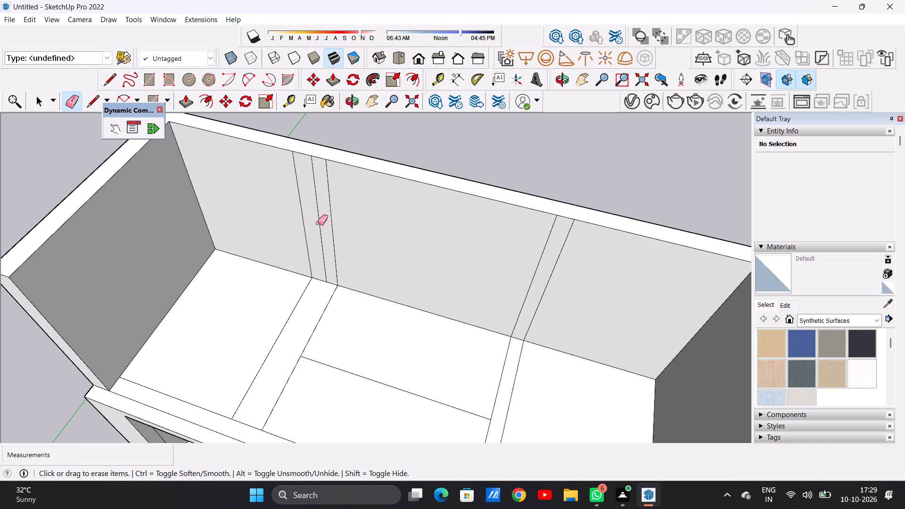
click(318, 221)
key(space)
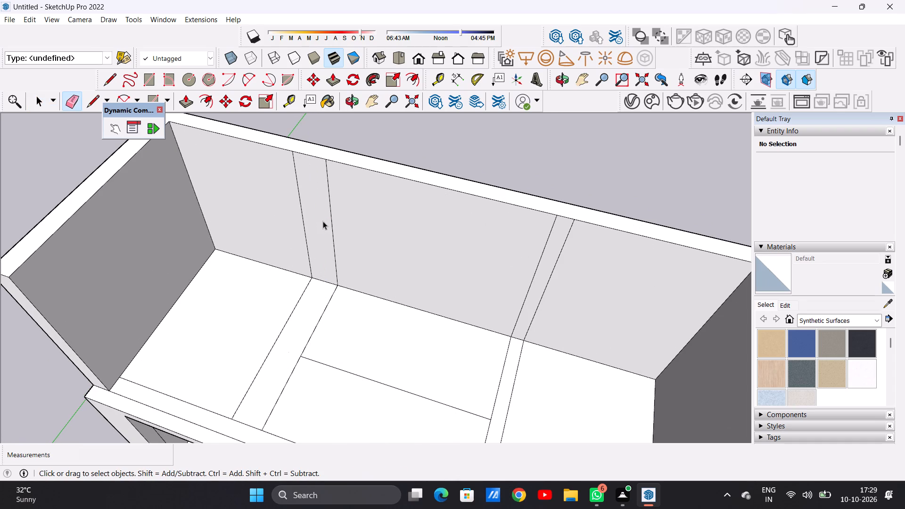
Push/Pull the left partition strip on the top floor up 10' to the top of the outer walls.
key(p)
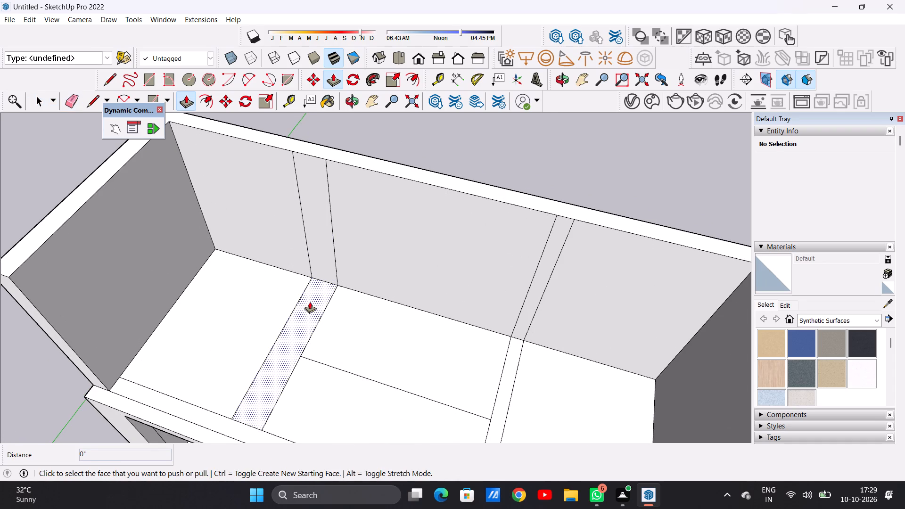
click(310, 304)
scroll(317, 264, down, 9)
scroll(325, 230, up, 8)
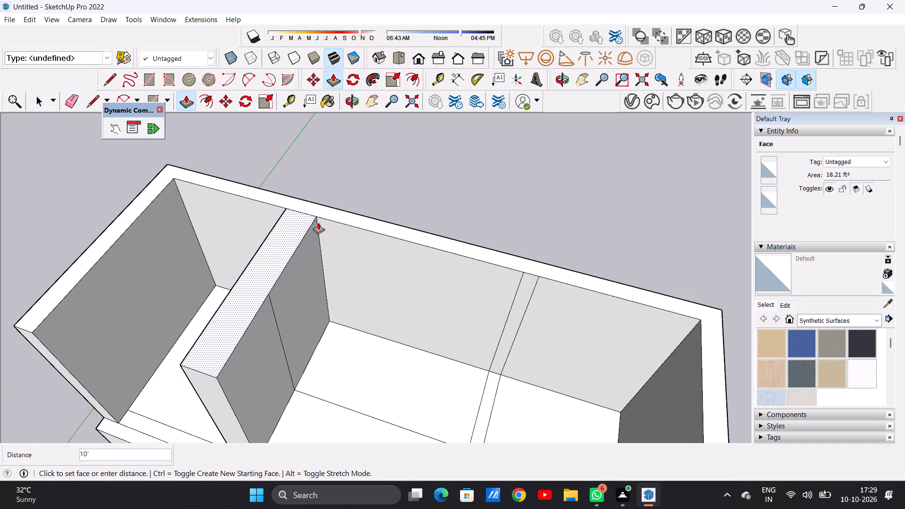
click(316, 216)
key(space)
scroll(313, 289, down, 8)
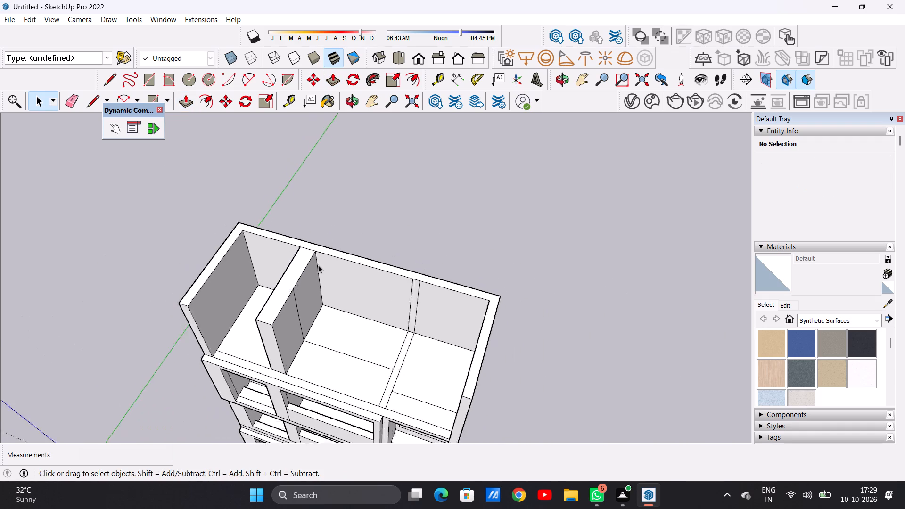
Examine the top storey's walls and partitions against the bays and balconies of the storeys below.
scroll(318, 265, down, 2)
middle_drag(286, 355, 308, 175)
middle_drag(292, 266, 296, 175)
middle_drag(275, 283, 276, 237)
scroll(268, 270, up, 16)
scroll(258, 327, down, 5)
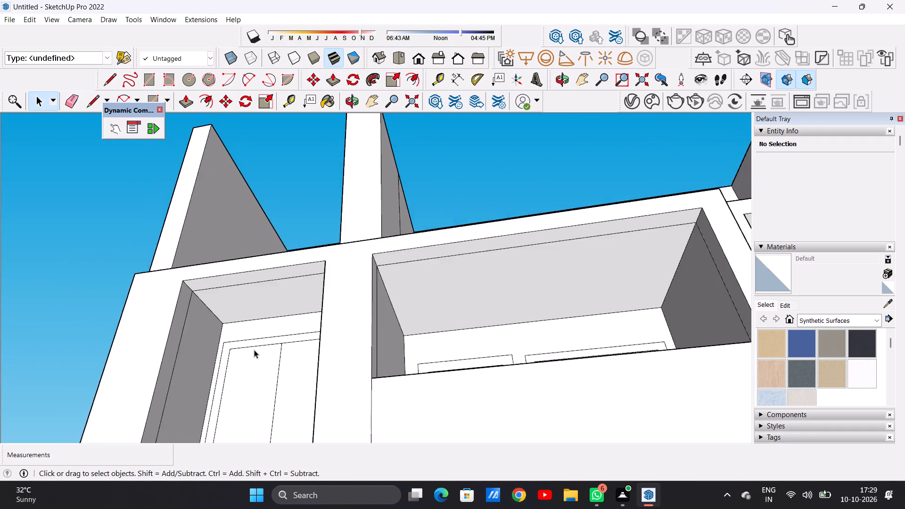
scroll(254, 350, down, 3)
middle_drag(247, 338, 260, 408)
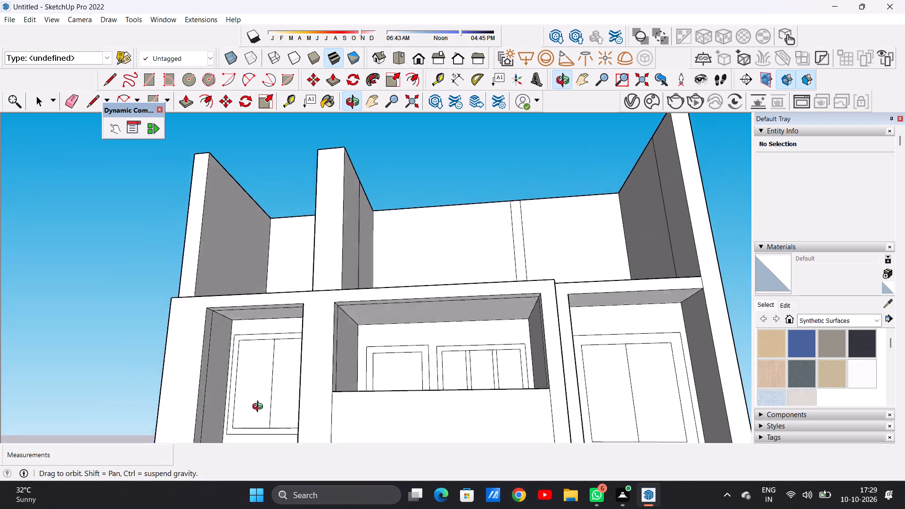
middle_drag(260, 408, 263, 421)
scroll(269, 389, down, 14)
middle_drag(289, 348, 292, 407)
scroll(294, 366, down, 8)
scroll(296, 338, up, 7)
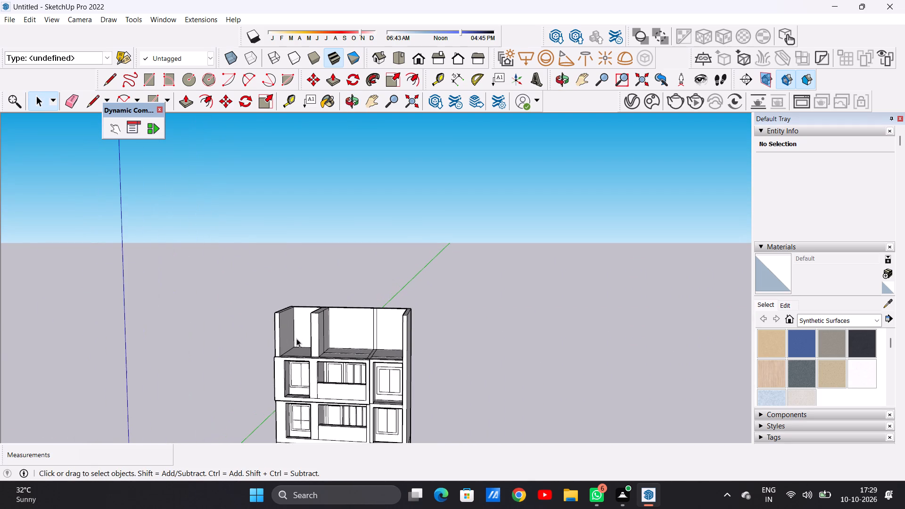
middle_drag(310, 335, 337, 346)
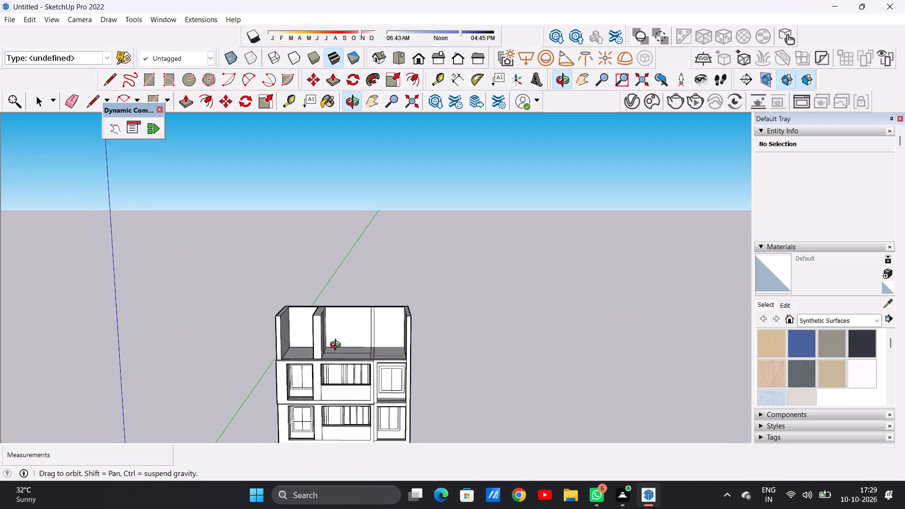
middle_drag(337, 346, 335, 337)
scroll(339, 368, down, 7)
scroll(315, 420, down, 3)
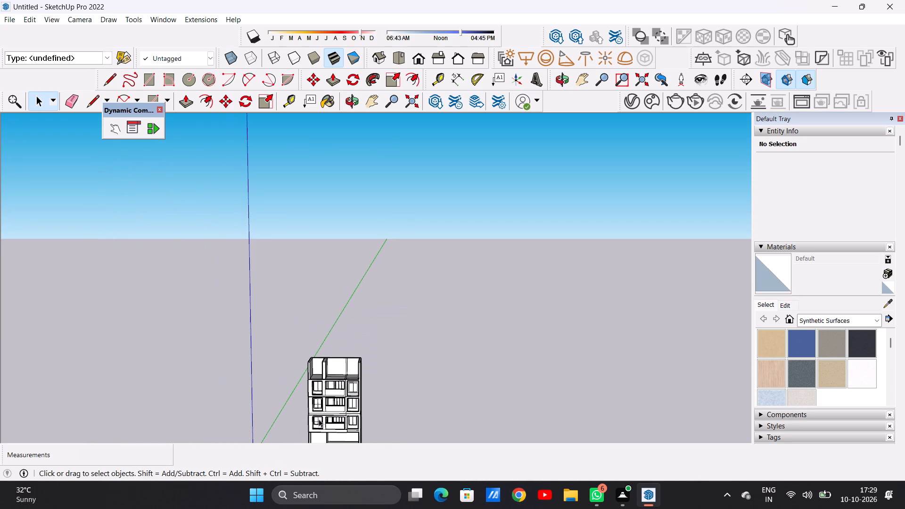
scroll(347, 374, up, 7)
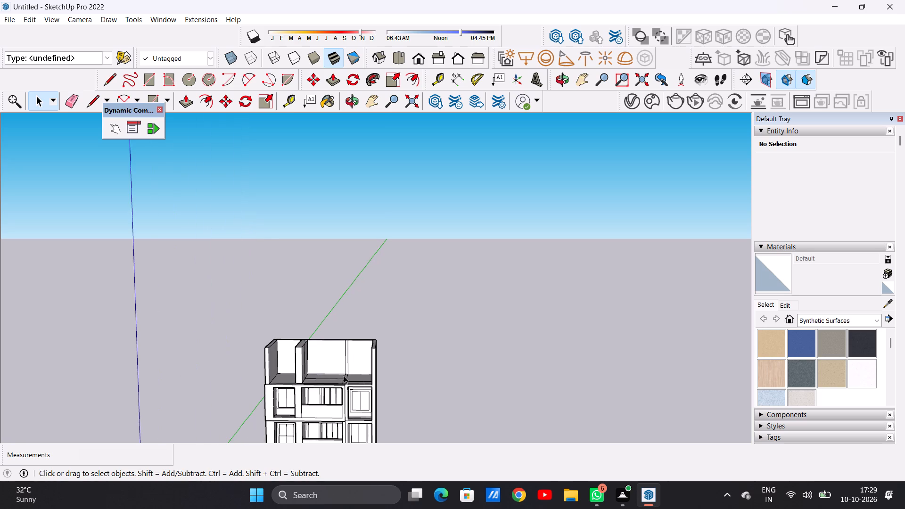
scroll(346, 363, down, 7)
scroll(341, 370, up, 8)
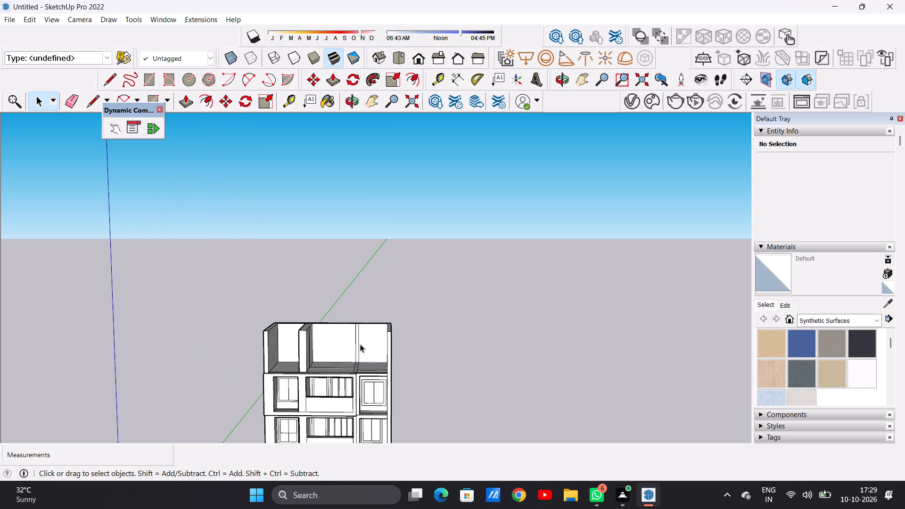
Push/Pull the right partition strip on the top floor up 10' to the top of the outer walls.
middle_drag(349, 375, 333, 439)
scroll(360, 353, up, 9)
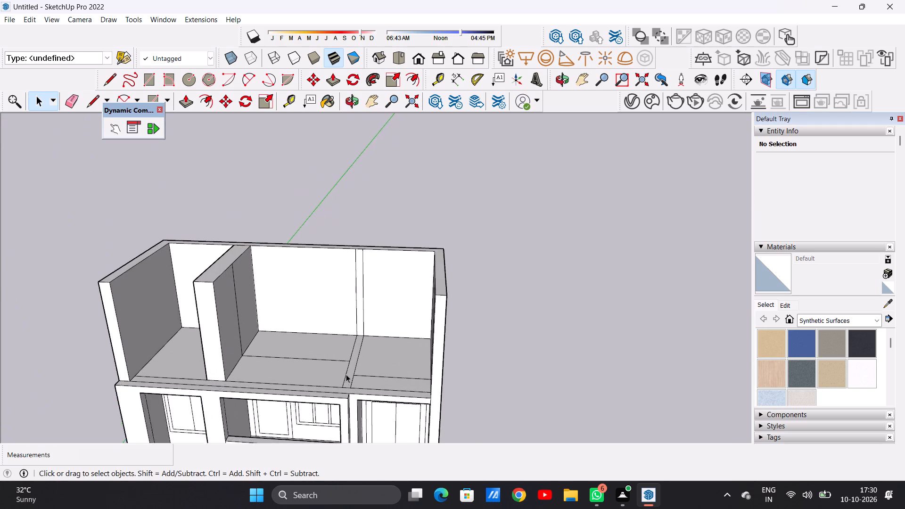
scroll(346, 374, up, 3)
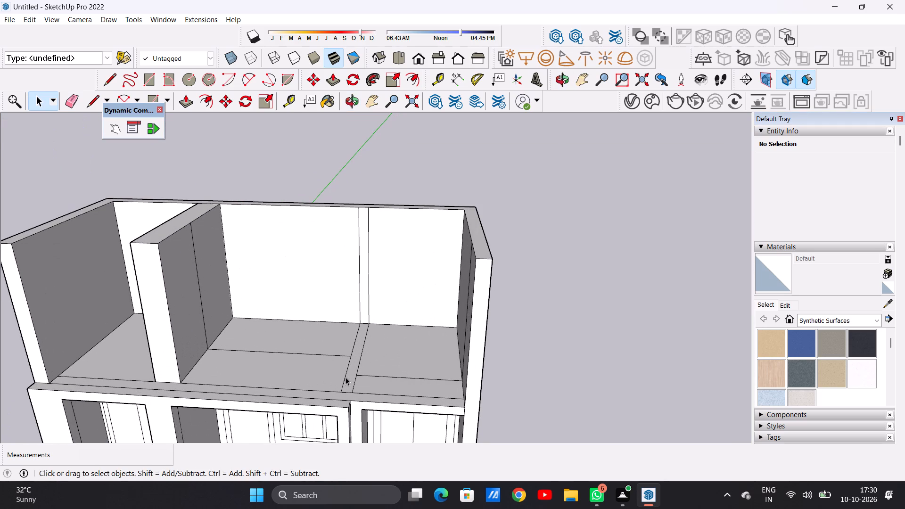
key(p)
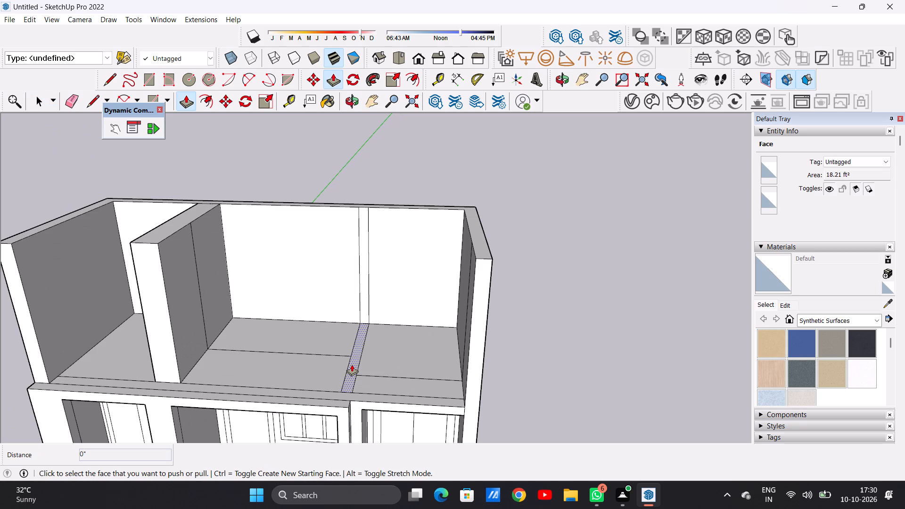
scroll(366, 326, up, 5)
click(361, 331)
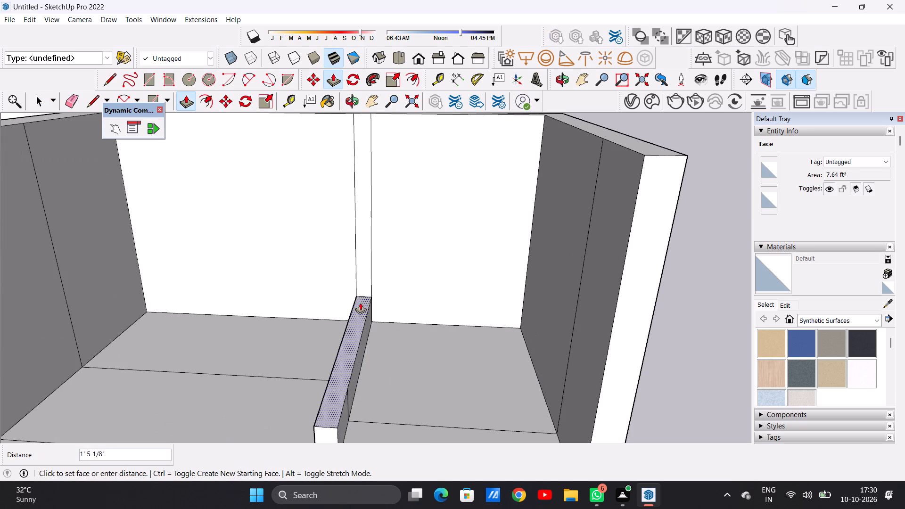
scroll(360, 316, down, 12)
scroll(367, 247, up, 8)
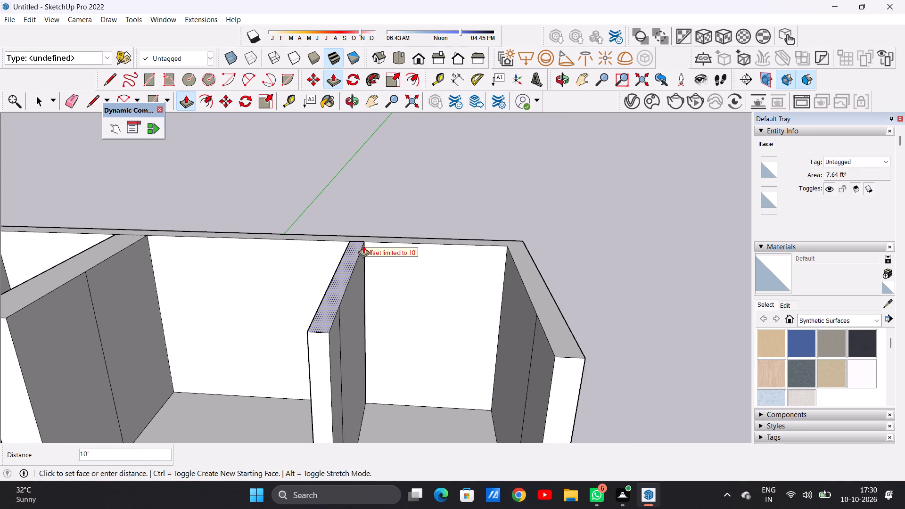
click(363, 244)
key(space)
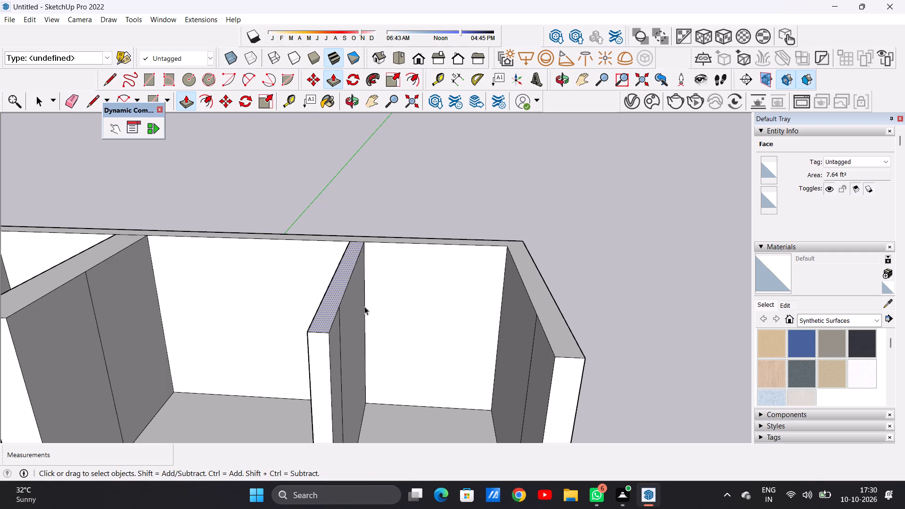
Examine the two raised partitions and the three top-storey rooms from the front and from above.
scroll(364, 357, down, 16)
middle_drag(341, 388, 367, 325)
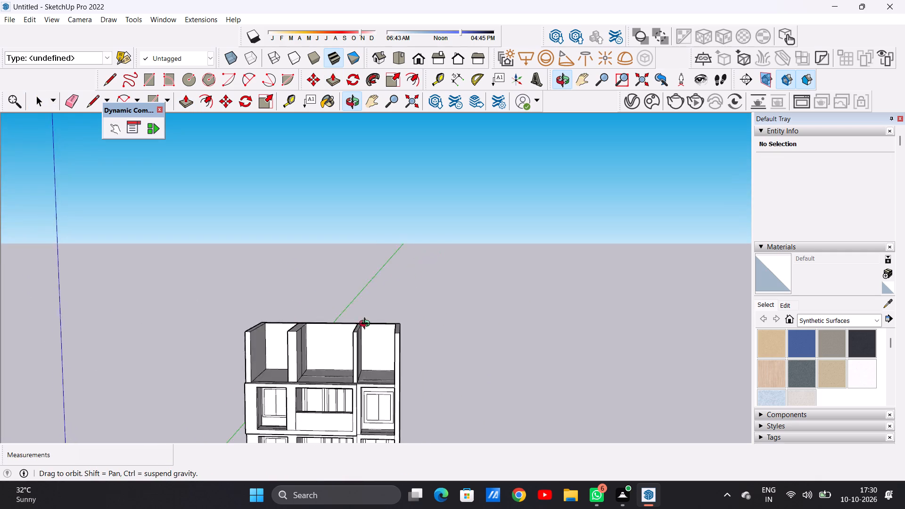
middle_drag(367, 325, 420, 339)
scroll(316, 407, up, 7)
middle_drag(326, 389, 296, 434)
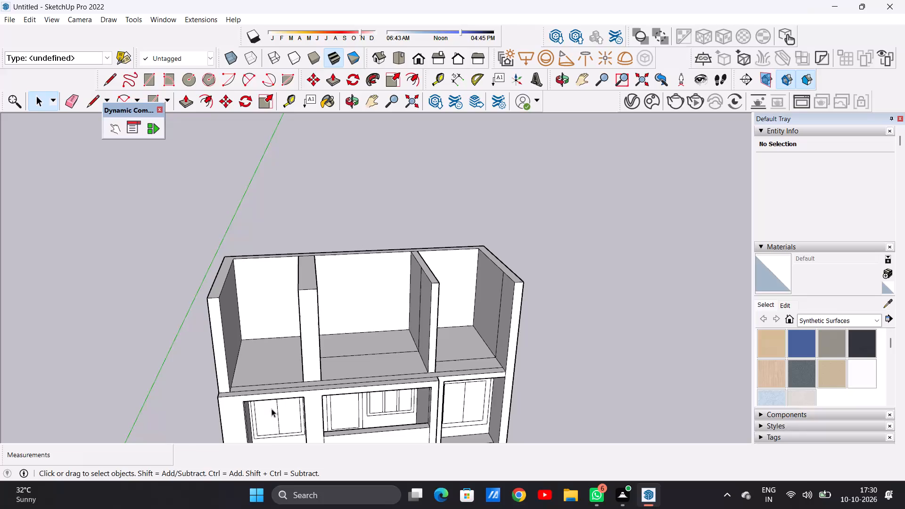
scroll(268, 402, down, 6)
middle_drag(285, 345, 263, 336)
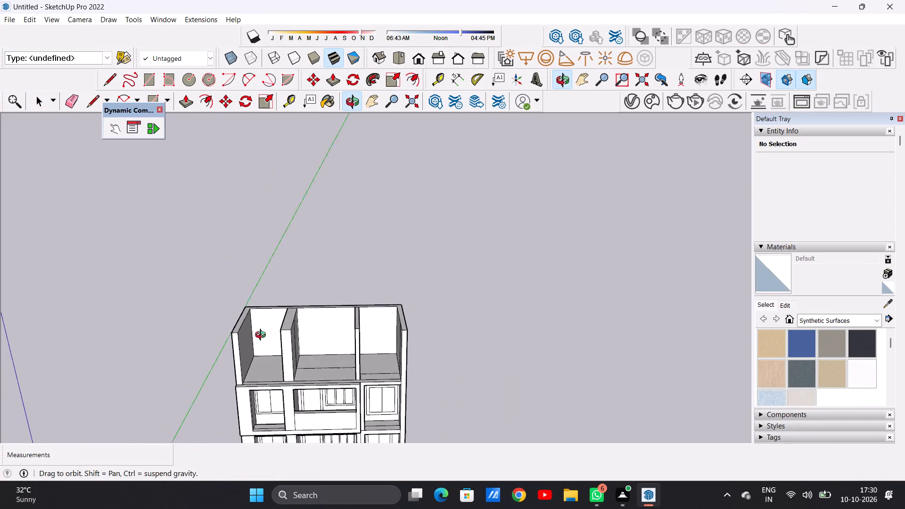
middle_drag(263, 336, 250, 343)
scroll(259, 347, up, 5)
middle_drag(256, 358, 337, 353)
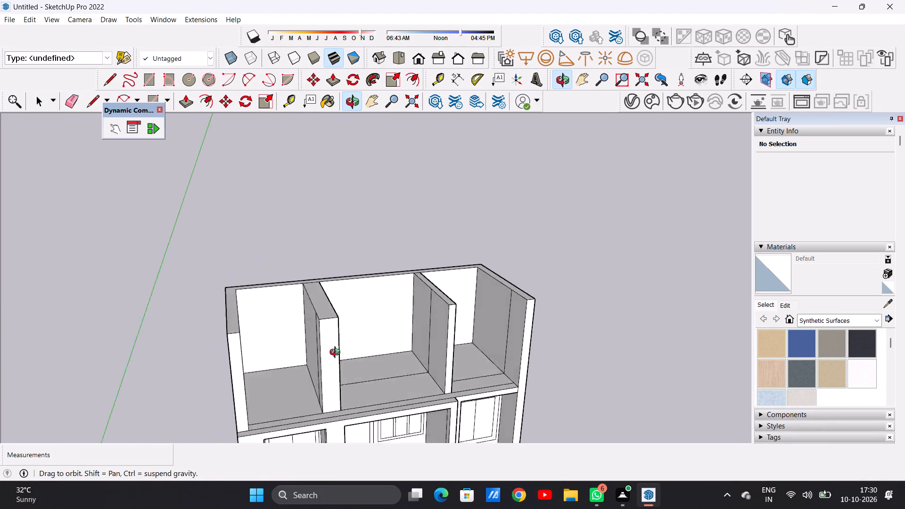
middle_drag(337, 353, 361, 351)
Push/Pull the left room's back wall on the top storey forward 8' 4 5/8" to the vertical line on the left partition.
scroll(293, 366, down, 4)
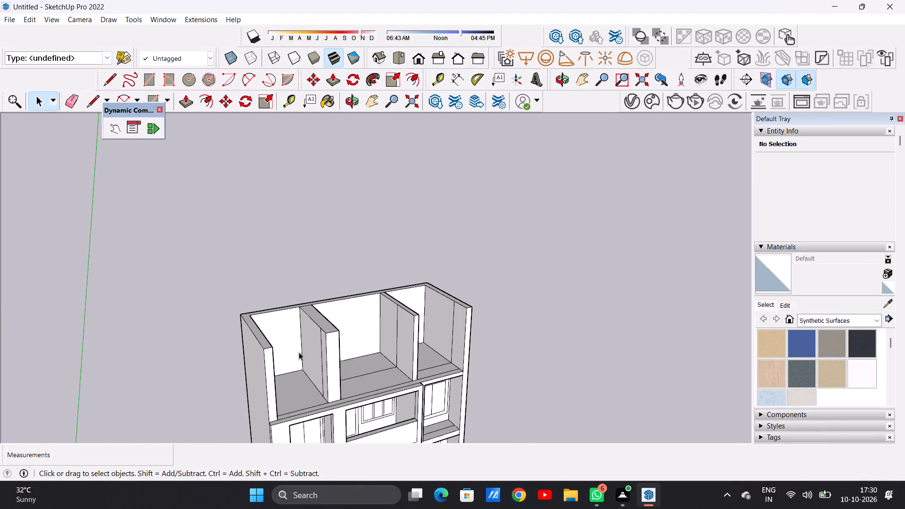
middle_drag(300, 352, 330, 405)
scroll(330, 405, up, 1)
scroll(317, 361, up, 4)
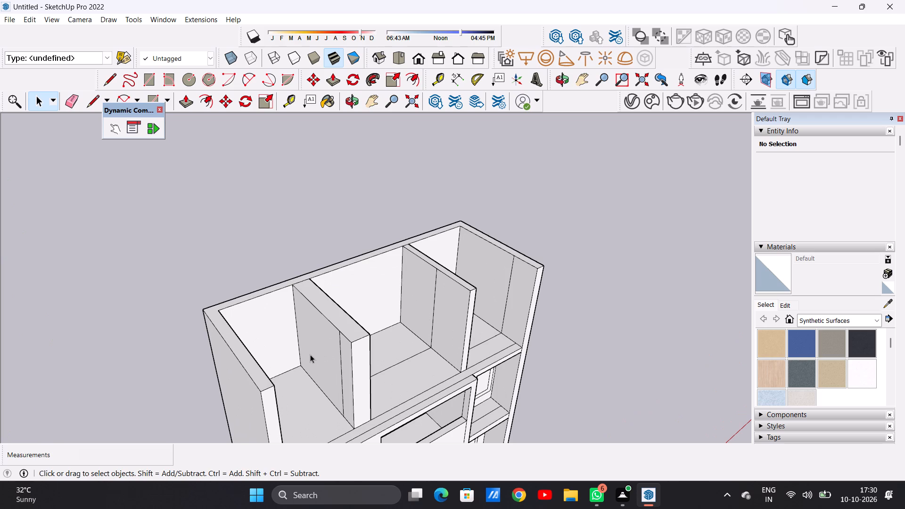
key(p)
scroll(265, 328, up, 2)
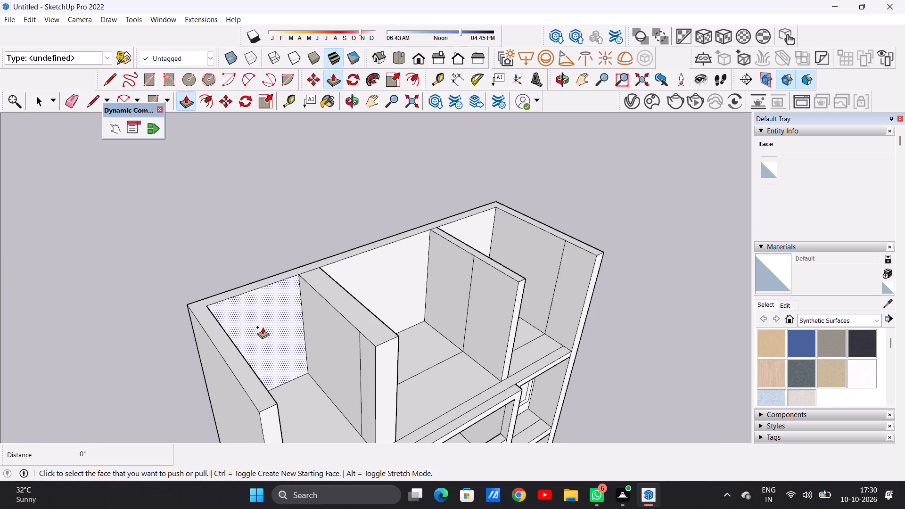
click(263, 327)
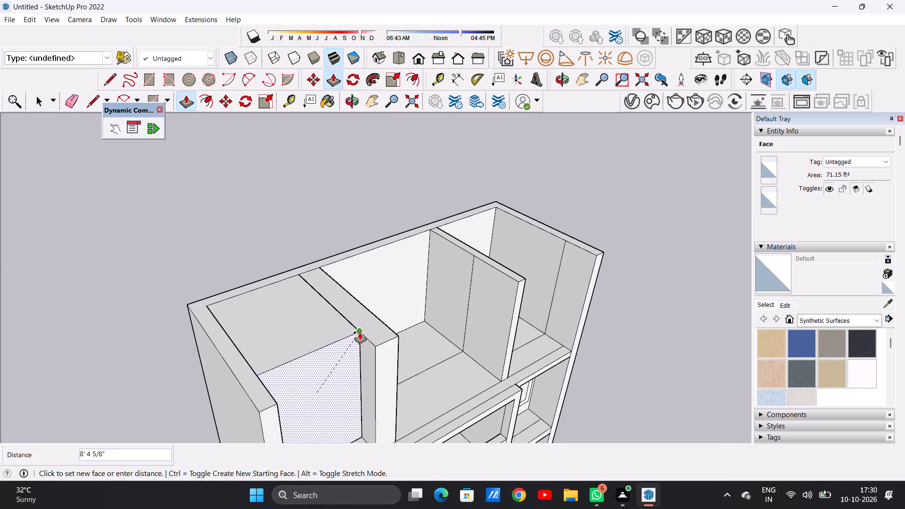
click(360, 332)
key(space)
Push/Pull the left outer wall's inner face in front of the filled block about 1' 3" inward, to the edge of the opening below.
scroll(315, 342, down, 10)
middle_drag(347, 385, 333, 377)
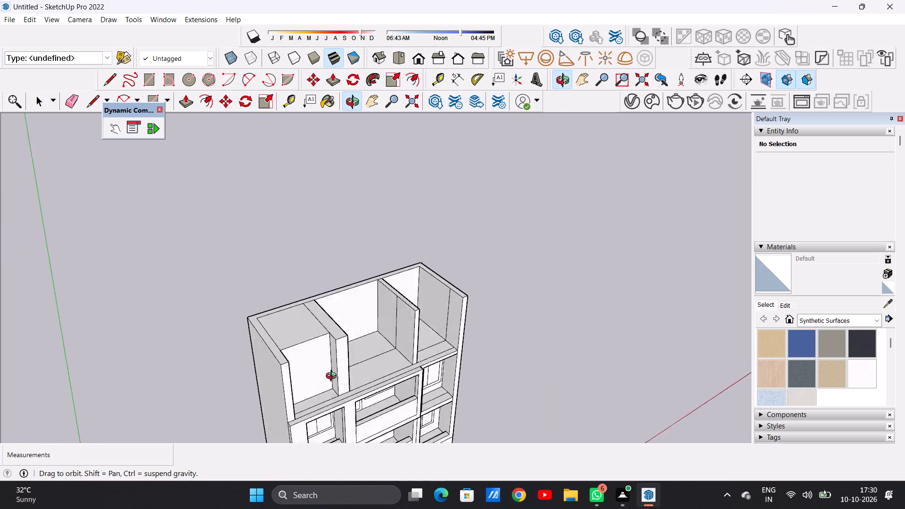
middle_drag(333, 377, 241, 246)
scroll(254, 282, up, 3)
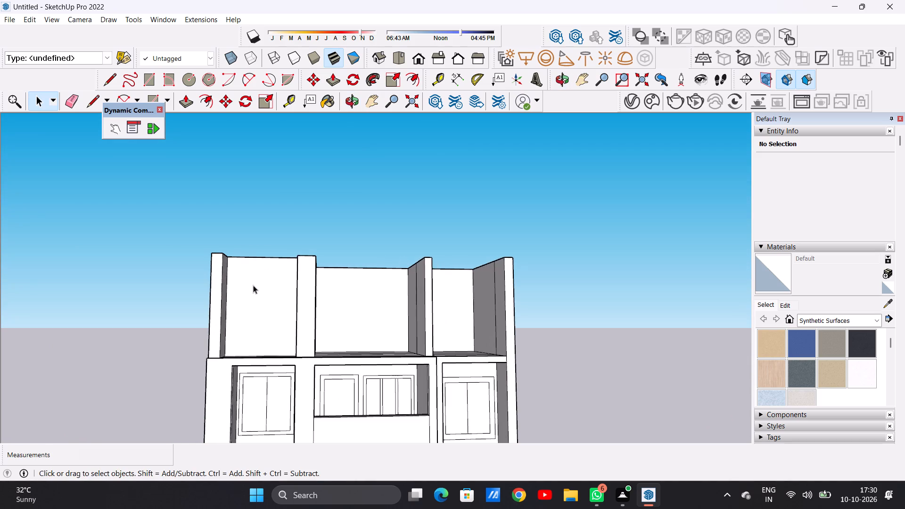
middle_drag(255, 292, 207, 354)
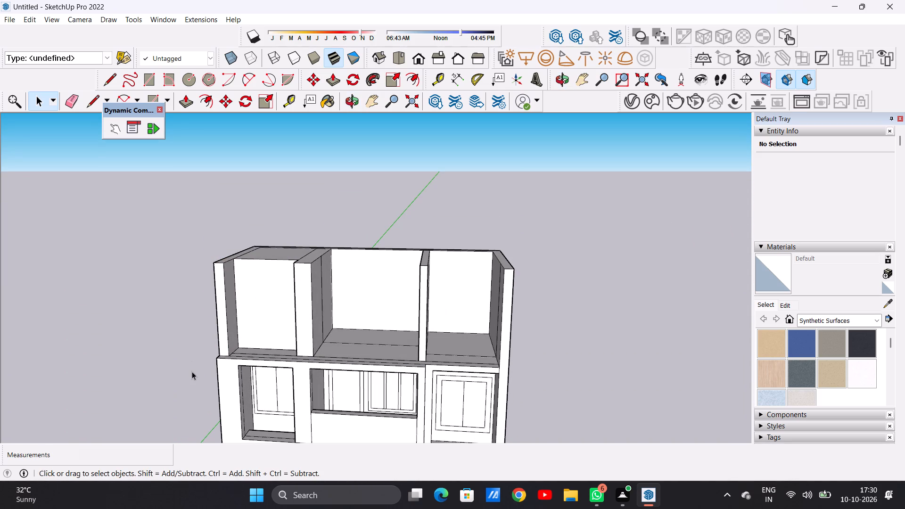
key(p)
scroll(240, 304, up, 2)
middle_drag(241, 305, 184, 320)
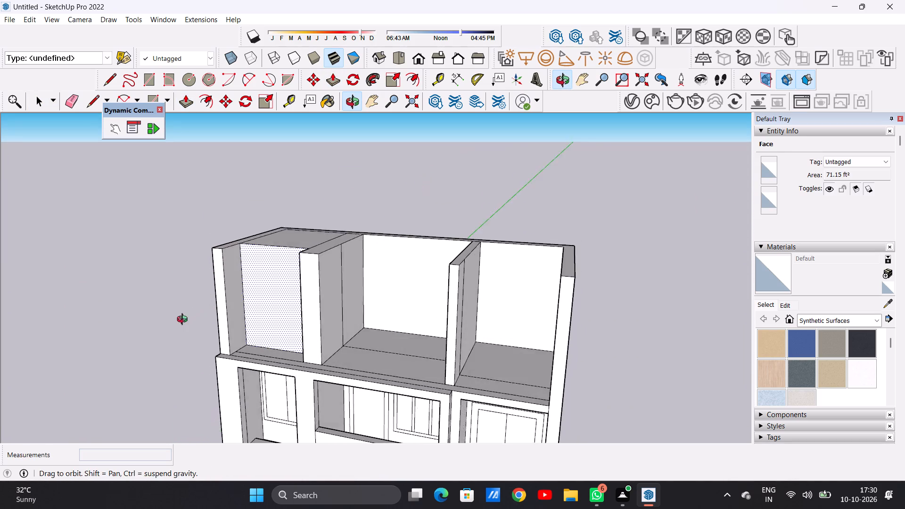
middle_drag(184, 320, 152, 334)
scroll(251, 298, up, 5)
click(235, 286)
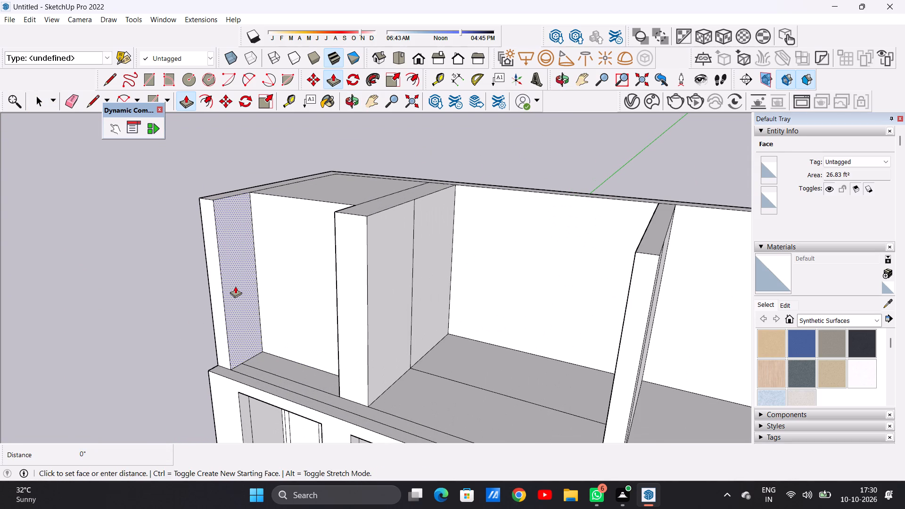
scroll(261, 293, down, 8)
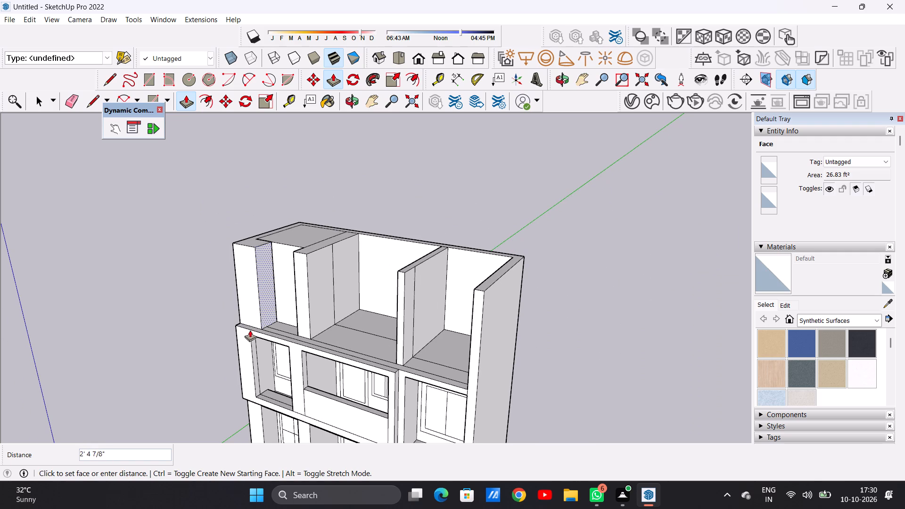
click(250, 338)
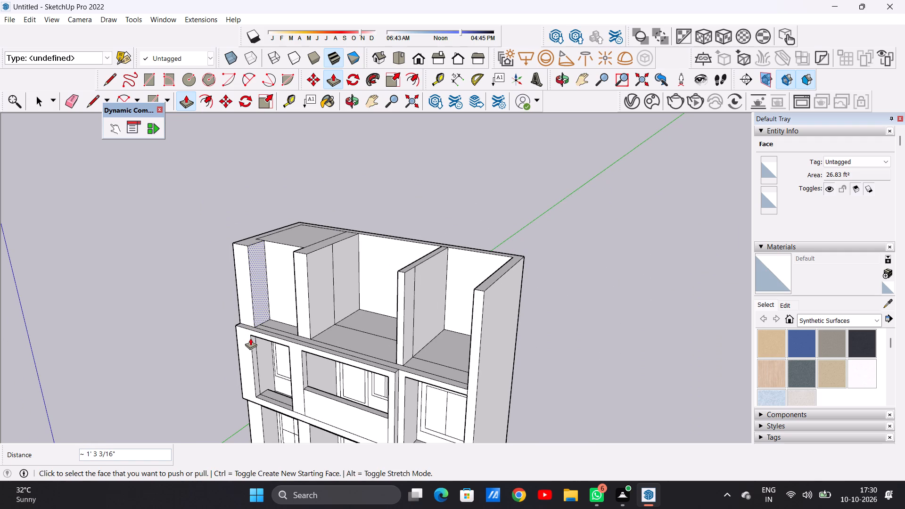
middle_drag(301, 306, 334, 302)
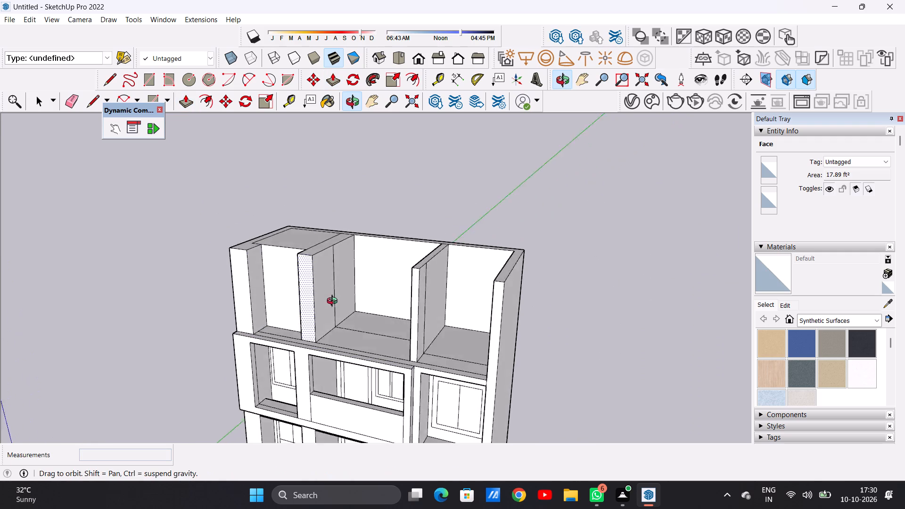
middle_drag(334, 302, 404, 281)
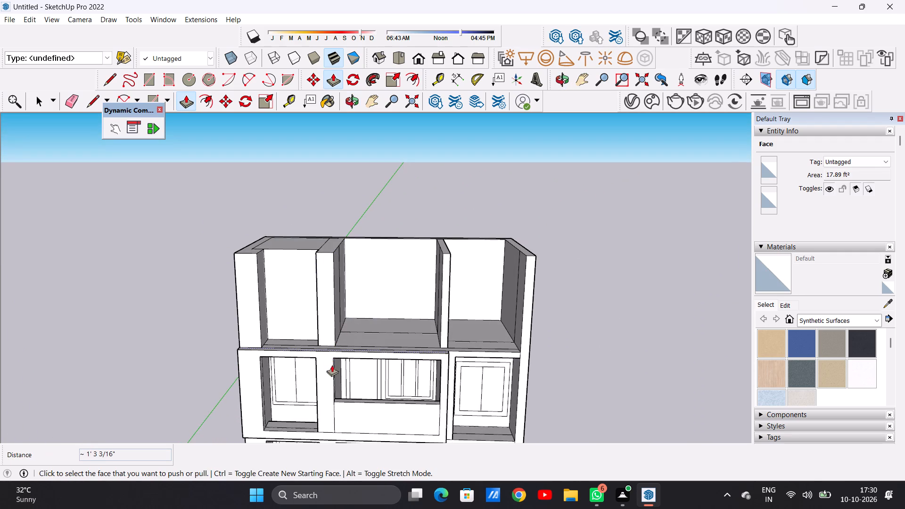
scroll(332, 360, up, 7)
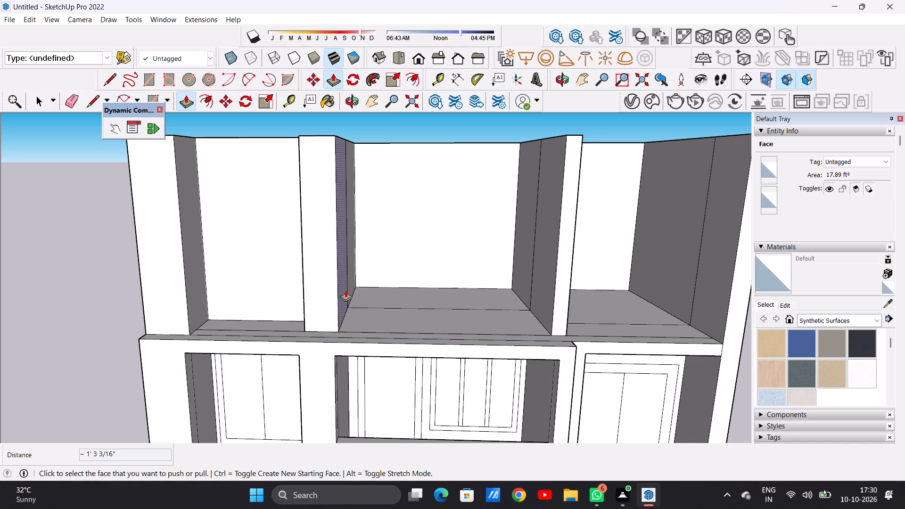
key(space)
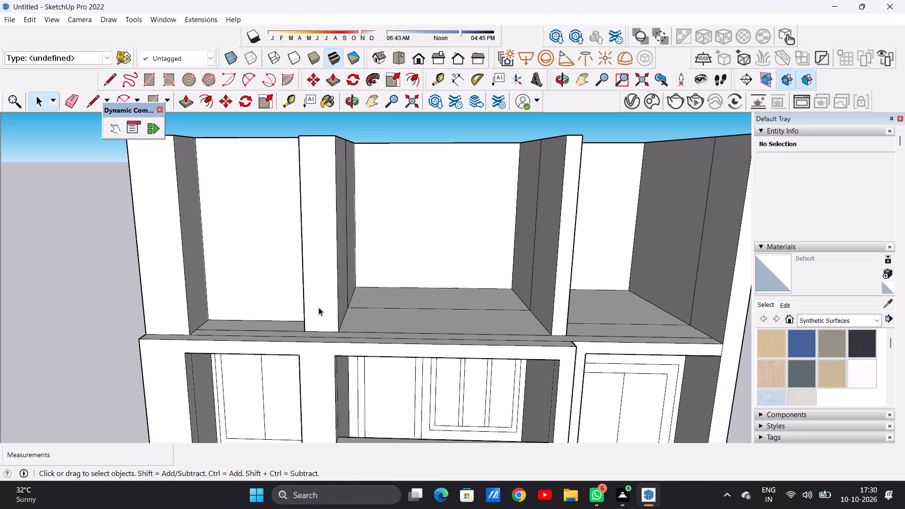
Examine the front facade from the top storey down to the lower storeys' bays and balconies.
scroll(319, 313, down, 10)
middle_drag(277, 286, 282, 239)
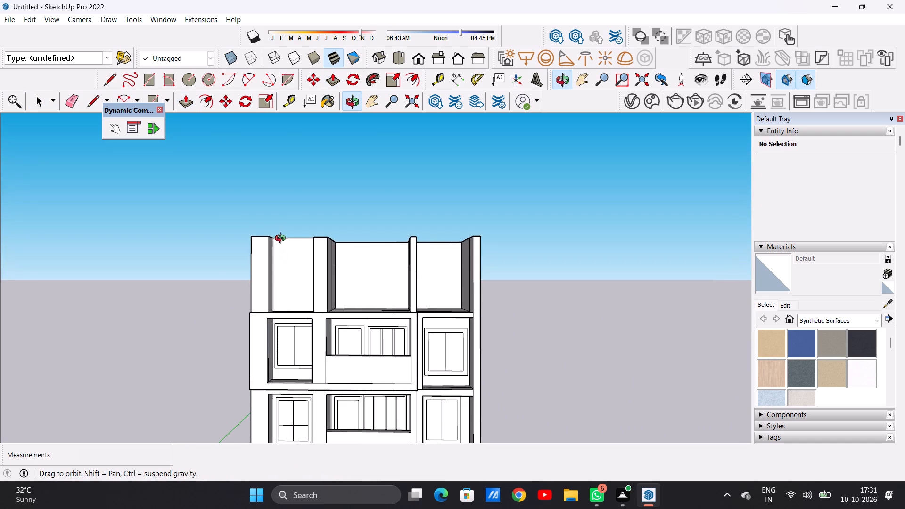
middle_drag(282, 239, 282, 249)
scroll(312, 331, down, 7)
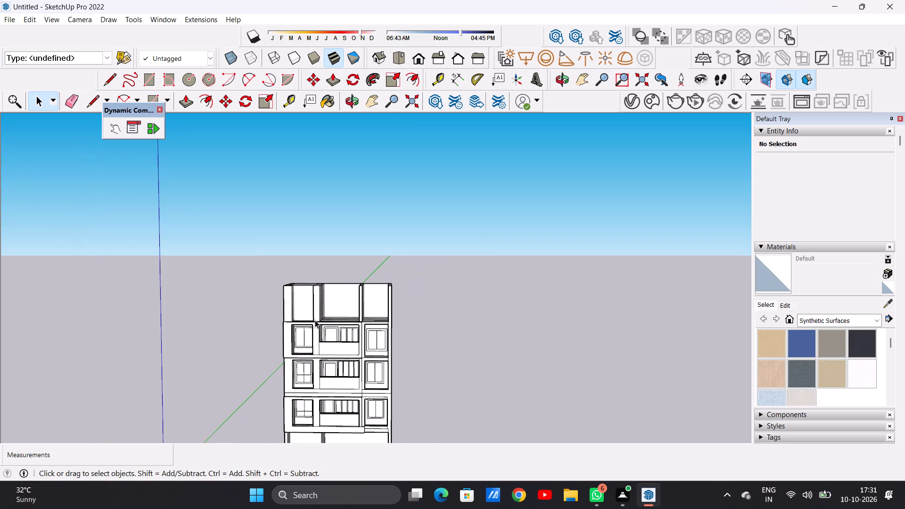
scroll(315, 320, down, 4)
scroll(312, 403, up, 14)
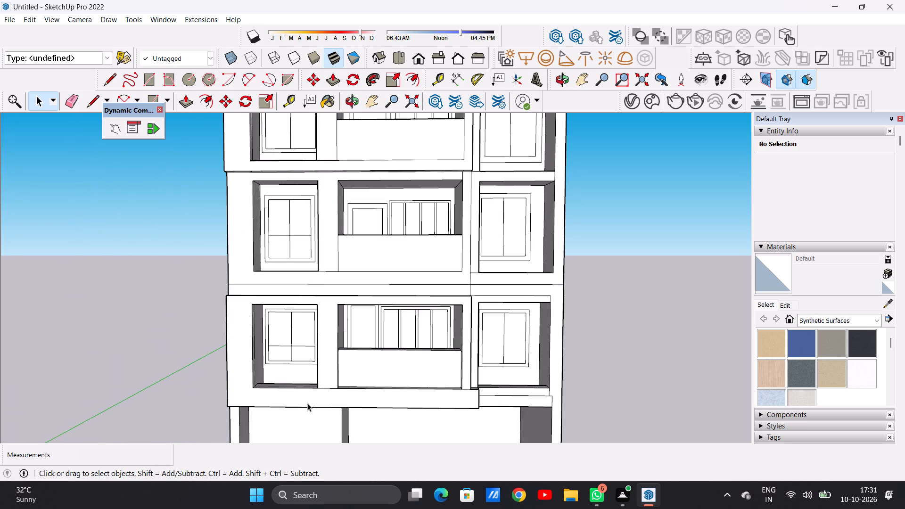
Examine the storeys' window bays, balconies and the open top-storey rooms from the front, from above and in the standard front view.
scroll(307, 403, down, 4)
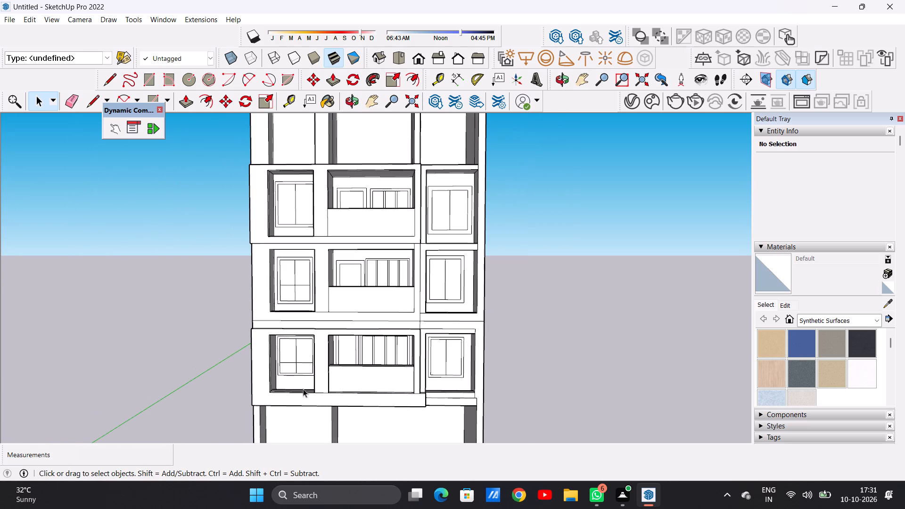
scroll(315, 295, up, 7)
scroll(315, 295, down, 1)
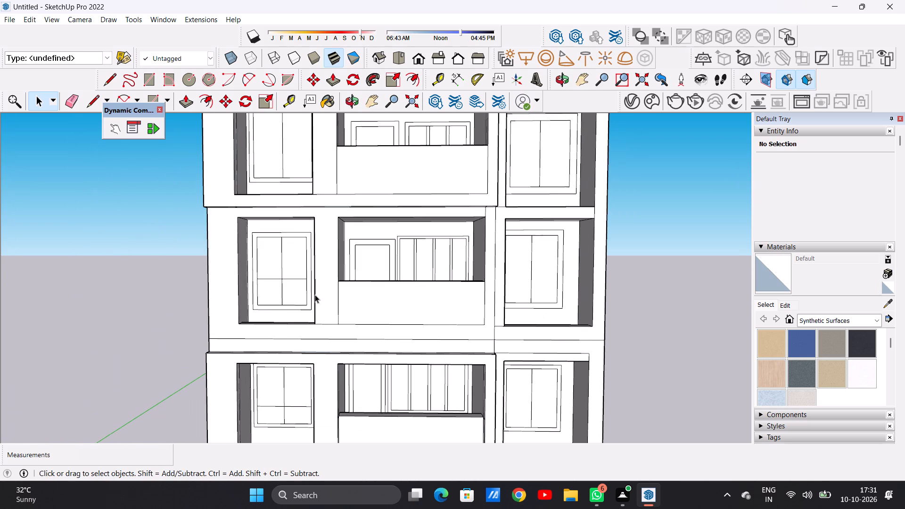
middle_drag(313, 295, 315, 329)
scroll(296, 337, down, 2)
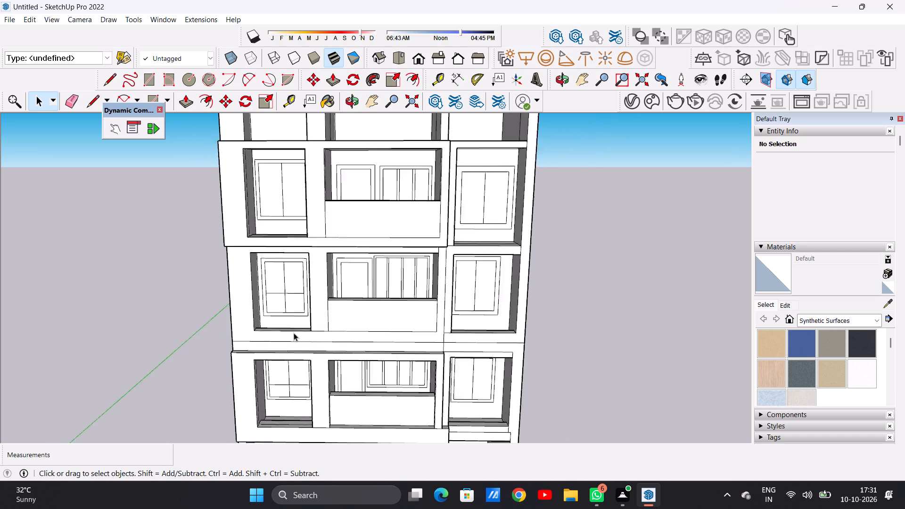
scroll(294, 333, down, 10)
scroll(299, 272, up, 13)
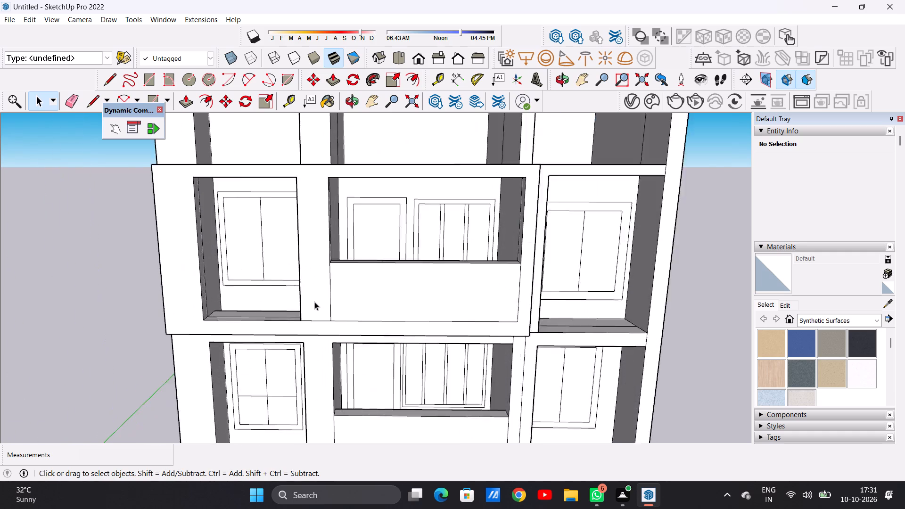
scroll(314, 302, up, 1)
scroll(294, 322, down, 8)
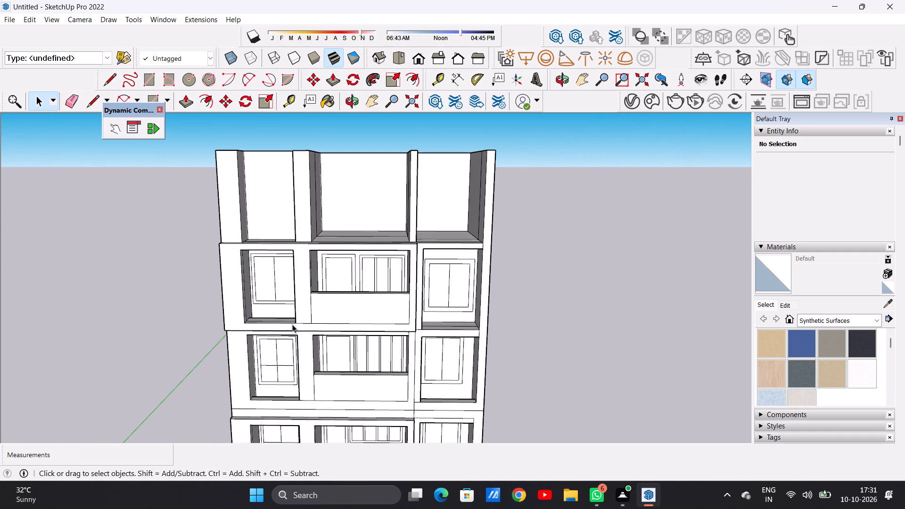
scroll(292, 324, up, 6)
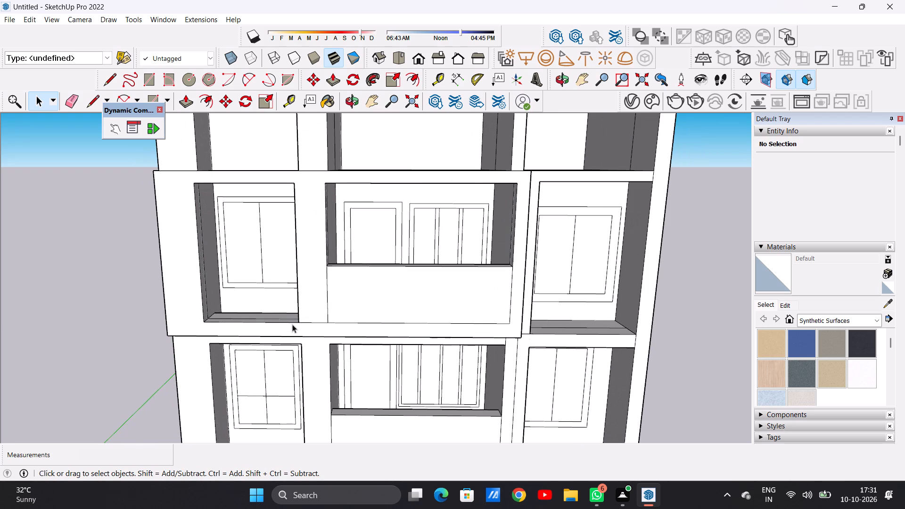
scroll(292, 324, down, 8)
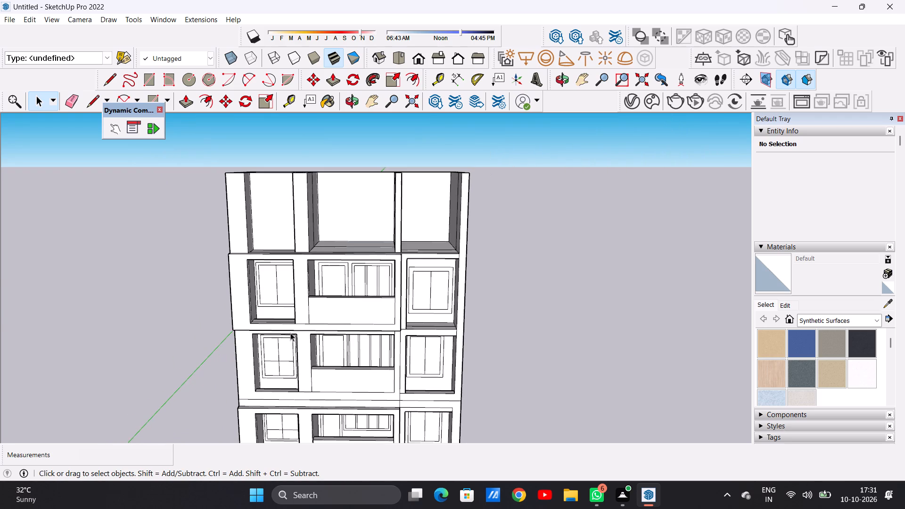
scroll(290, 334, down, 2)
scroll(281, 278, up, 9)
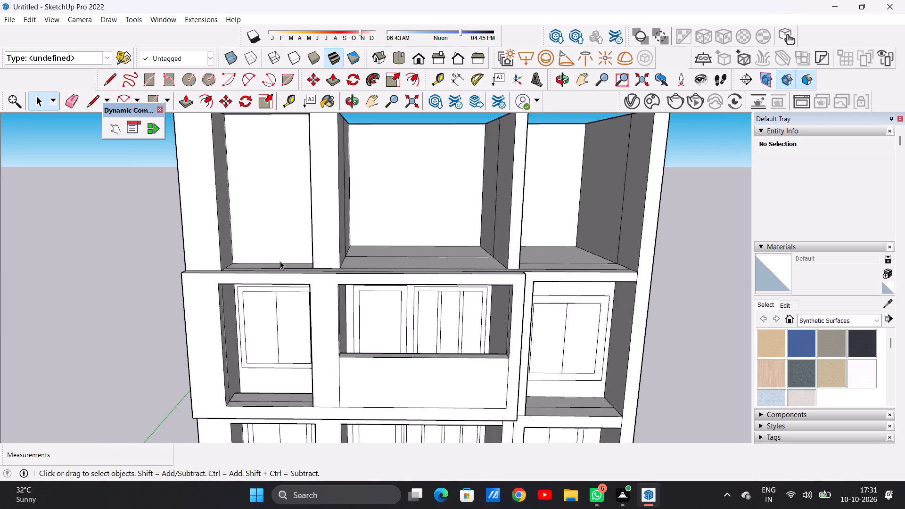
scroll(280, 261, up, 2)
middle_drag(298, 257, 277, 357)
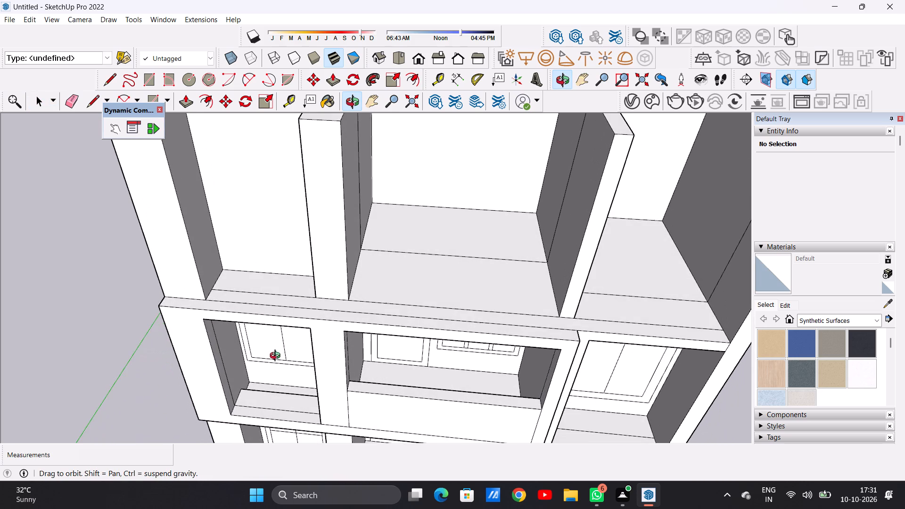
middle_drag(277, 357, 278, 358)
scroll(301, 304, down, 8)
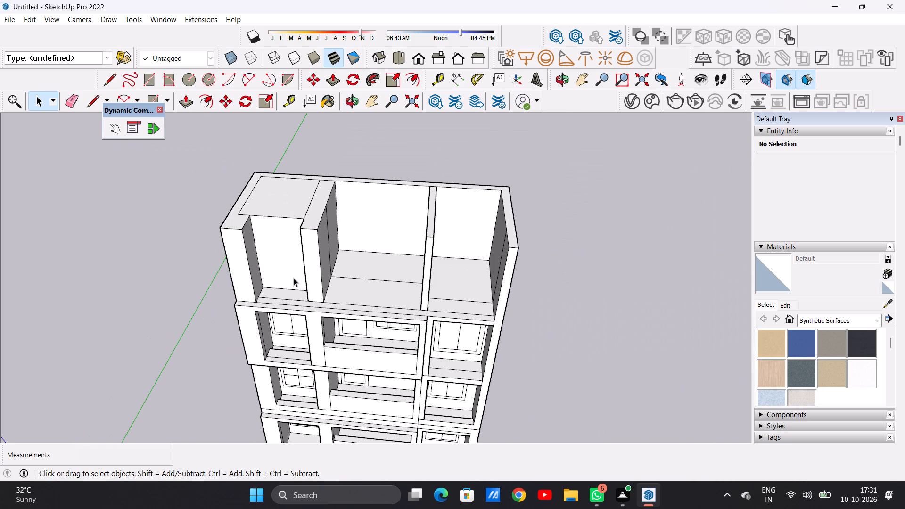
scroll(270, 265, up, 6)
middle_drag(291, 296, 325, 177)
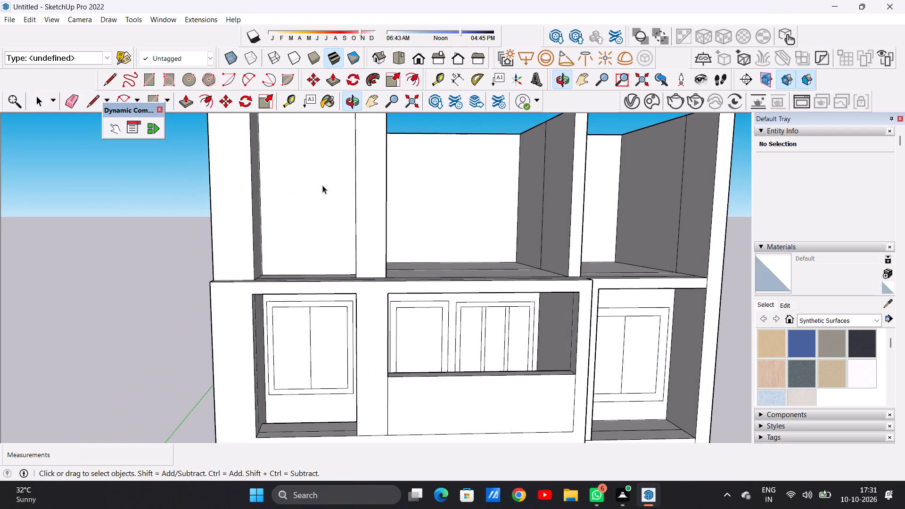
scroll(273, 281, down, 12)
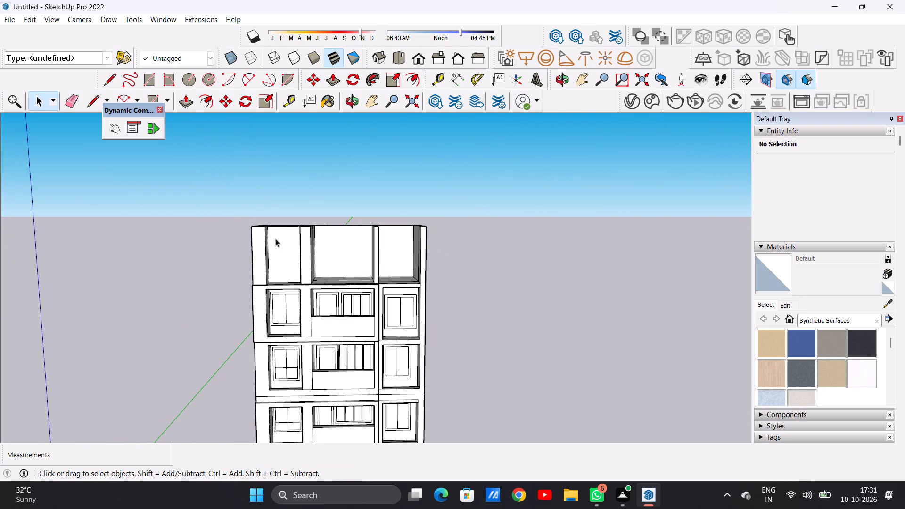
scroll(283, 234, up, 8)
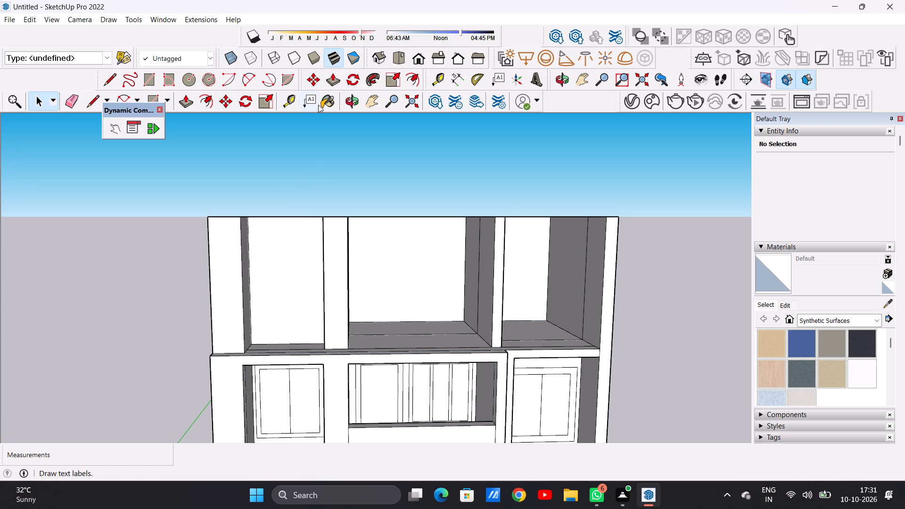
click(417, 59)
scroll(376, 294, down, 5)
scroll(295, 232, up, 7)
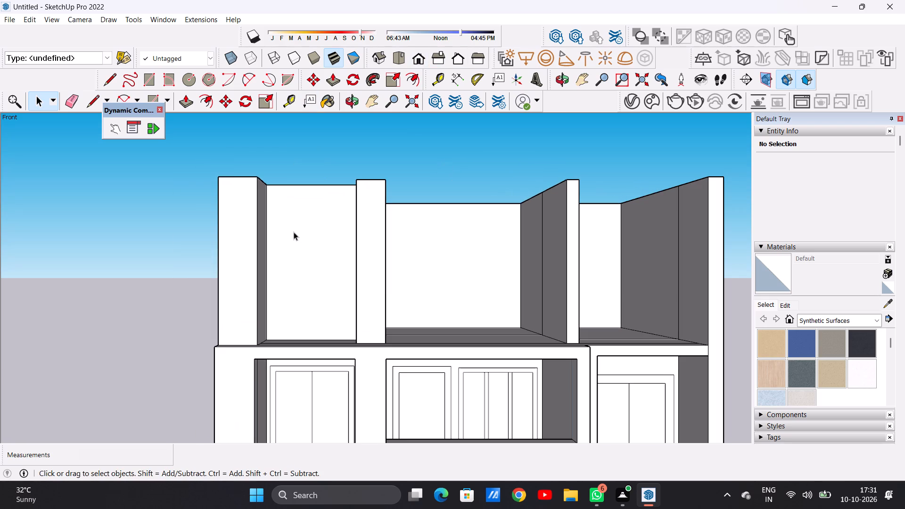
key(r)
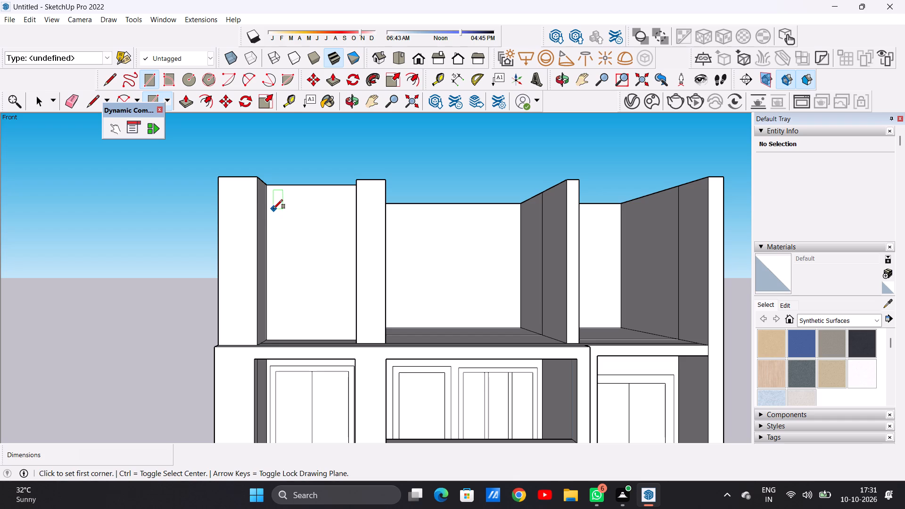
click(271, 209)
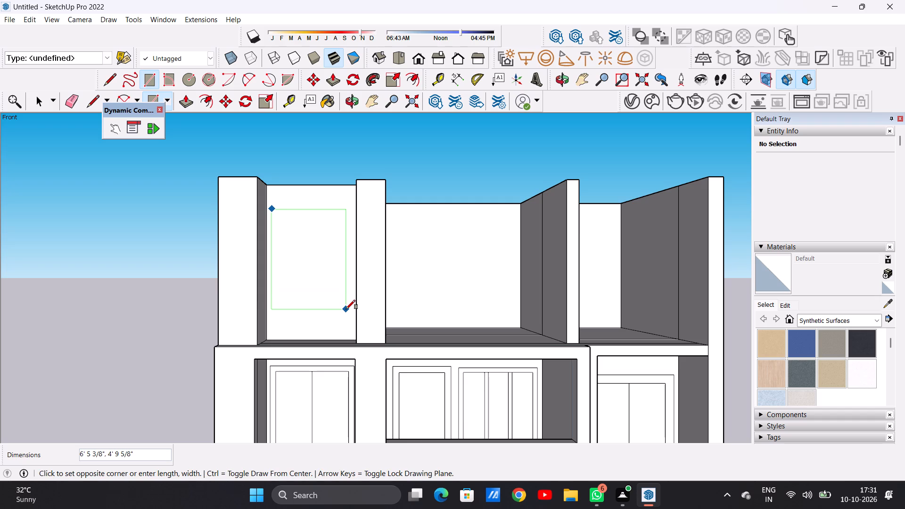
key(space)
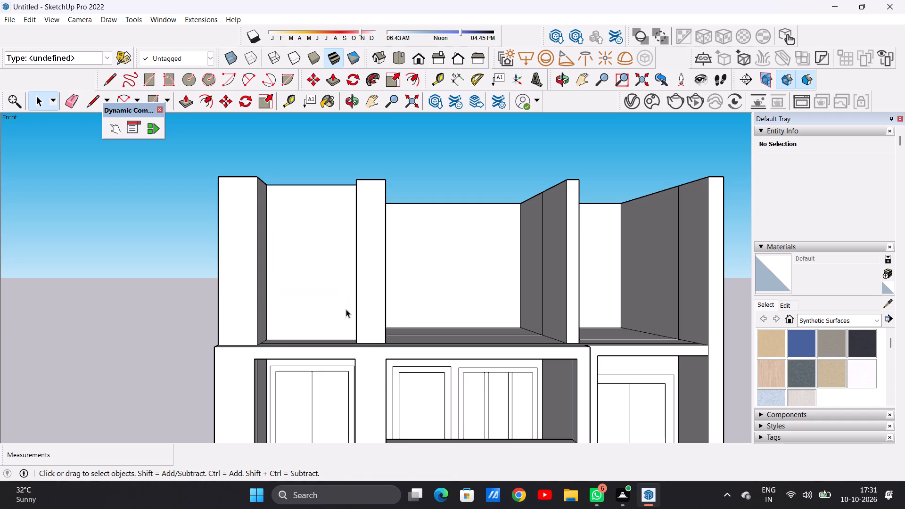
Draw a window rectangle about 6' 7 7/8" high and 5' 2 3/8" wide on the top storey's left bay back wall.
text(R)
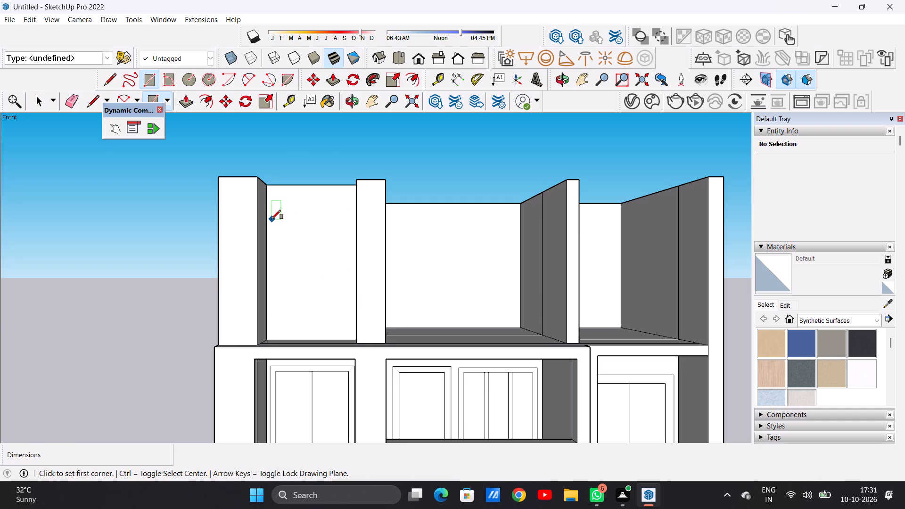
click(270, 219)
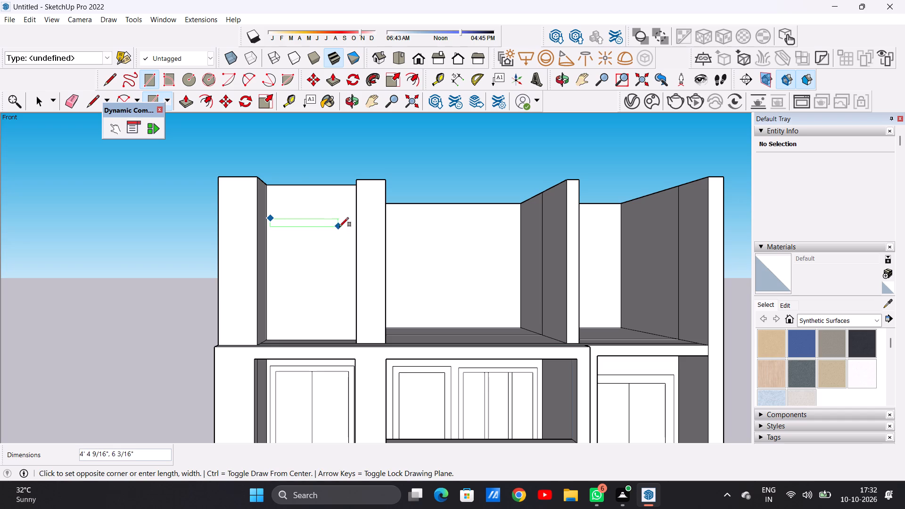
click(351, 322)
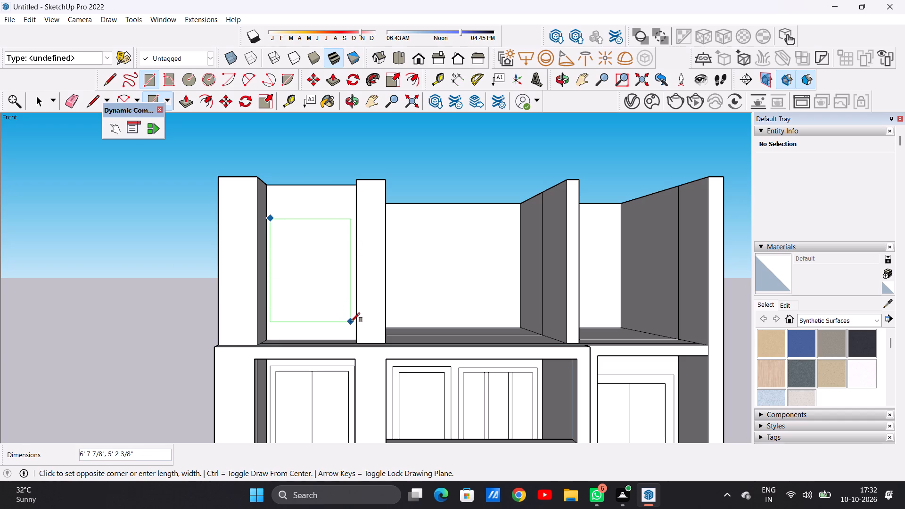
key(space)
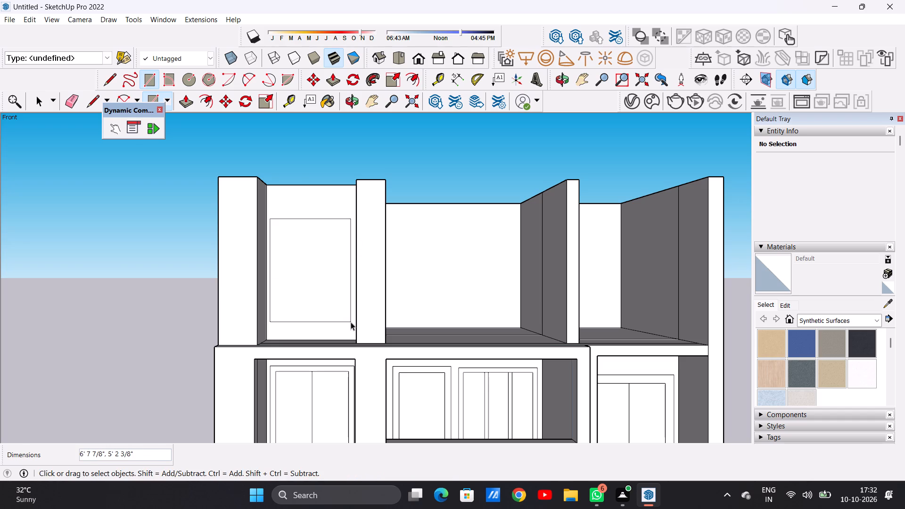
Offset the new window rectangle's outline inward about 5 13/16" to form the frame.
key(o)
key(f)
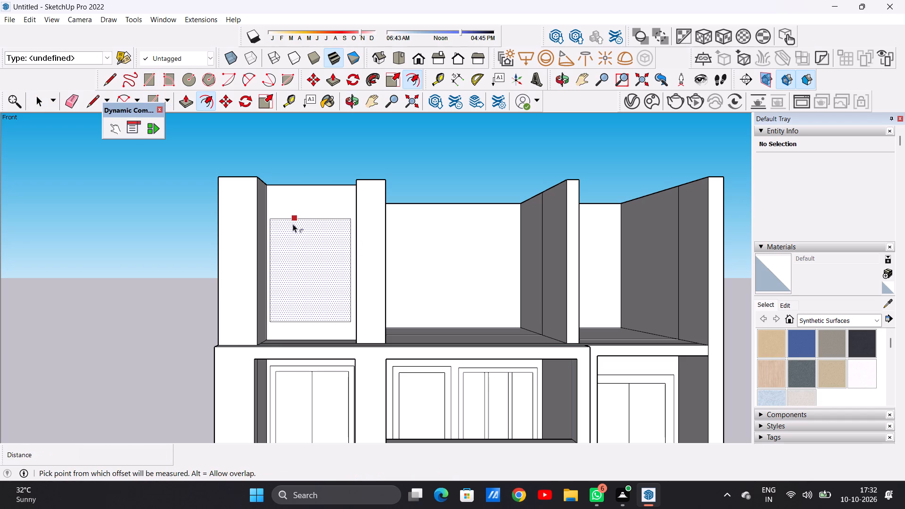
click(292, 223)
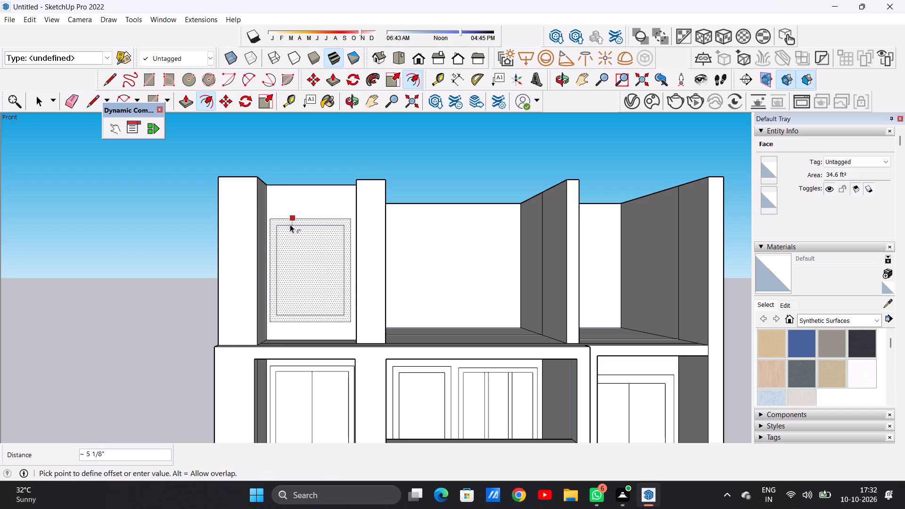
click(290, 226)
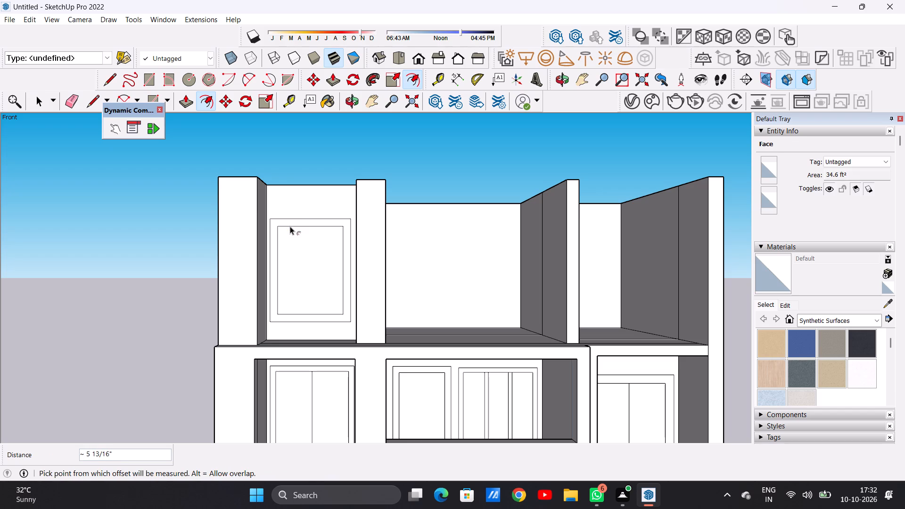
key(space)
Draw a vertical centre line dividing the inner window rectangle, from its top edge's midpoint to its bottom edge.
key(l)
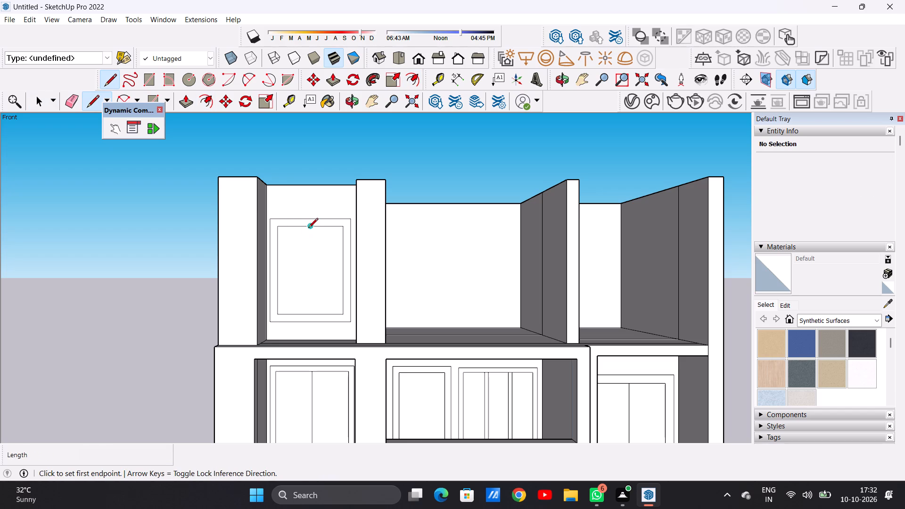
click(307, 225)
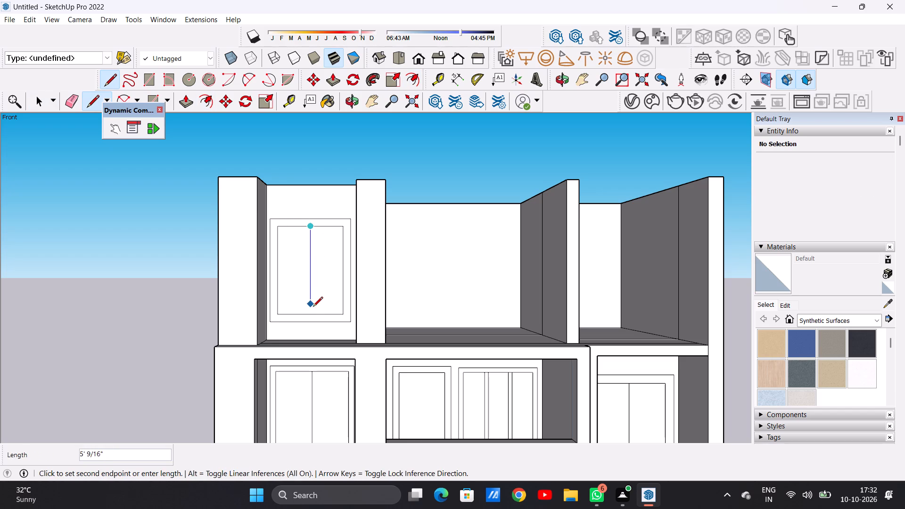
click(313, 312)
scroll(315, 307, down, 7)
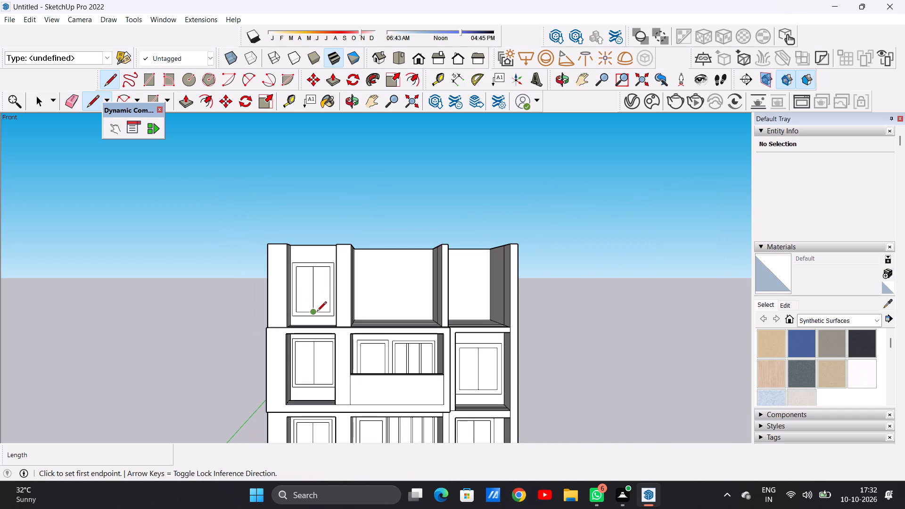
key(space)
Compare the new top-storey left window with the windows and balconies of the storeys below in front view.
scroll(318, 320, down, 10)
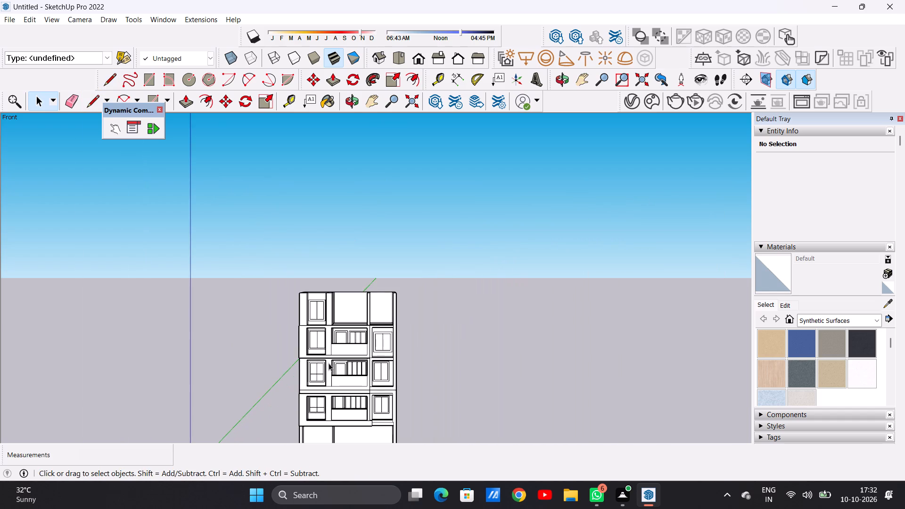
scroll(329, 375, up, 5)
scroll(312, 340, up, 5)
scroll(332, 302, up, 1)
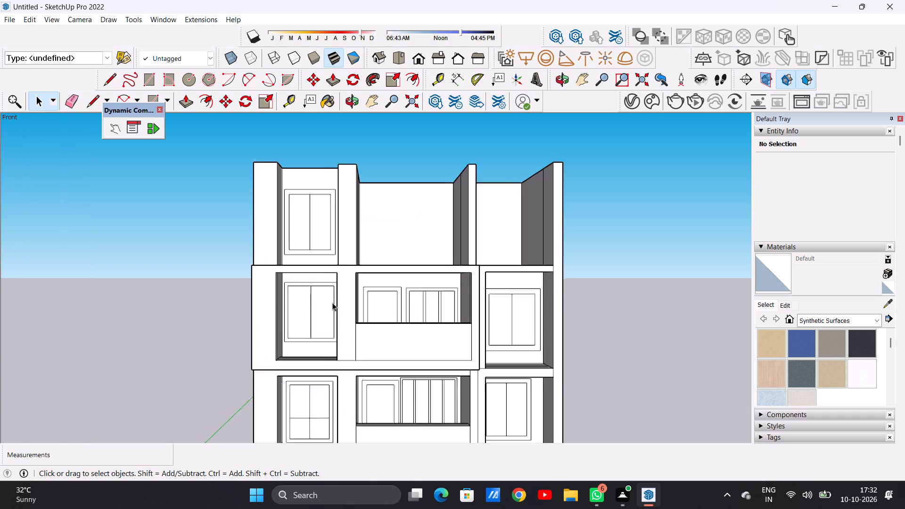
scroll(332, 303, up, 1)
scroll(303, 328, down, 12)
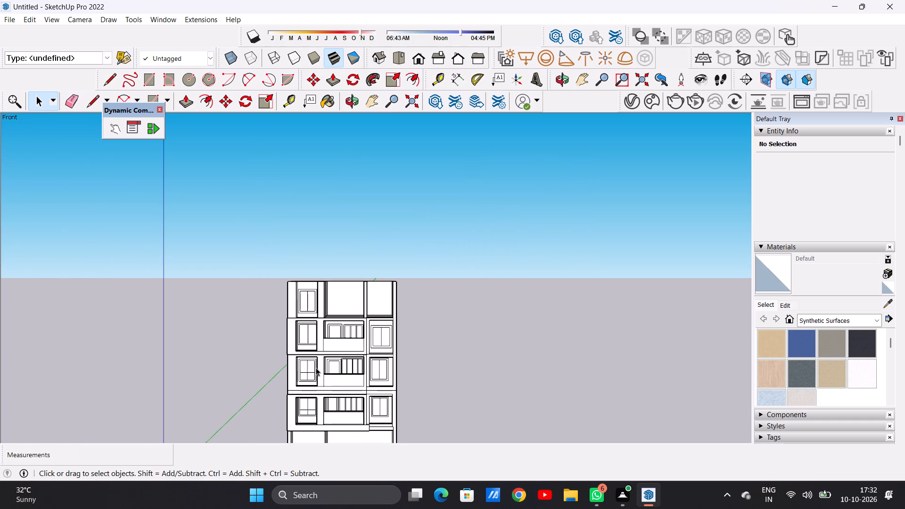
scroll(315, 342, up, 13)
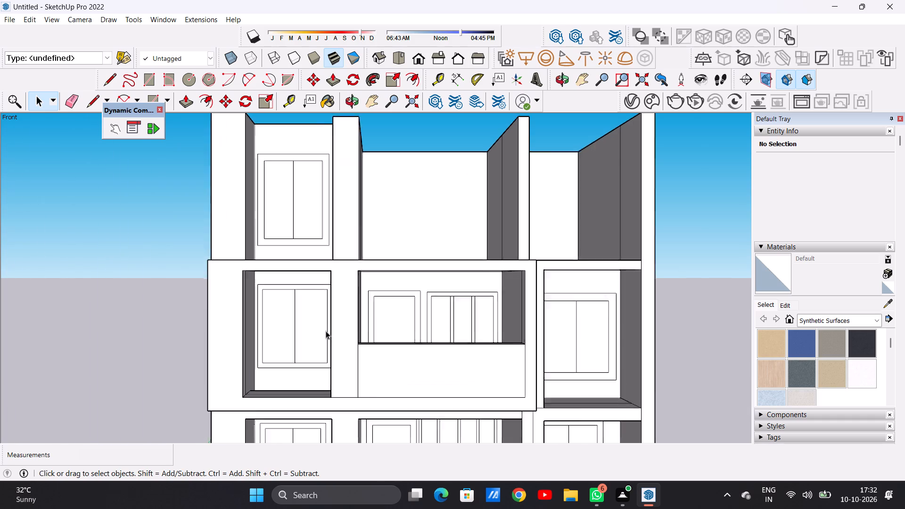
scroll(326, 331, up, 1)
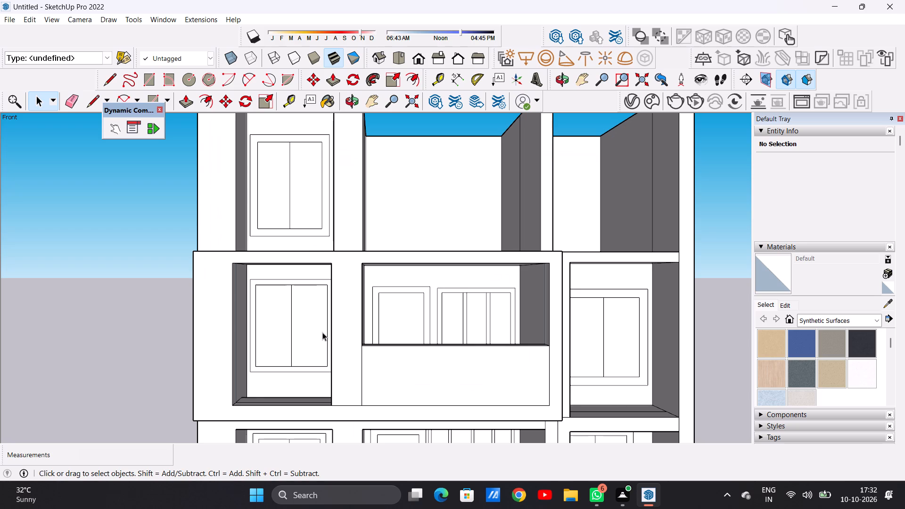
scroll(286, 335, down, 11)
scroll(295, 296, down, 7)
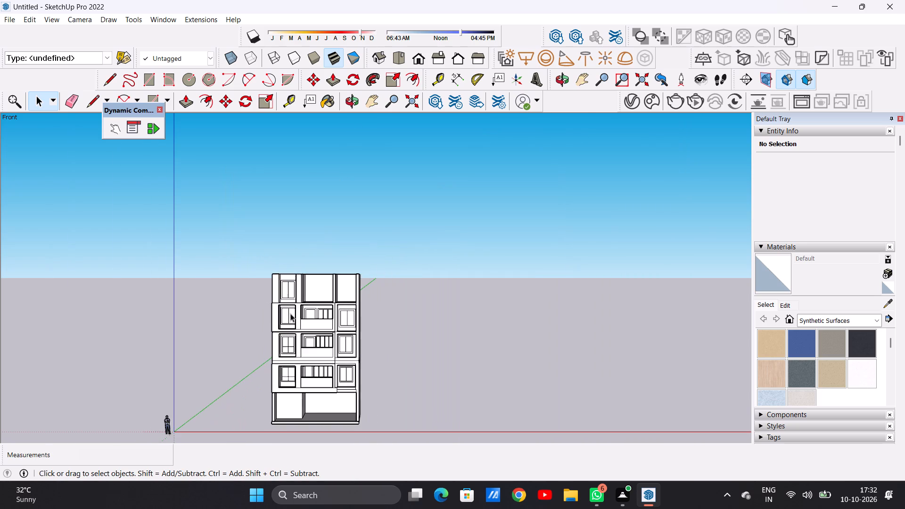
scroll(289, 297, up, 14)
scroll(286, 307, down, 2)
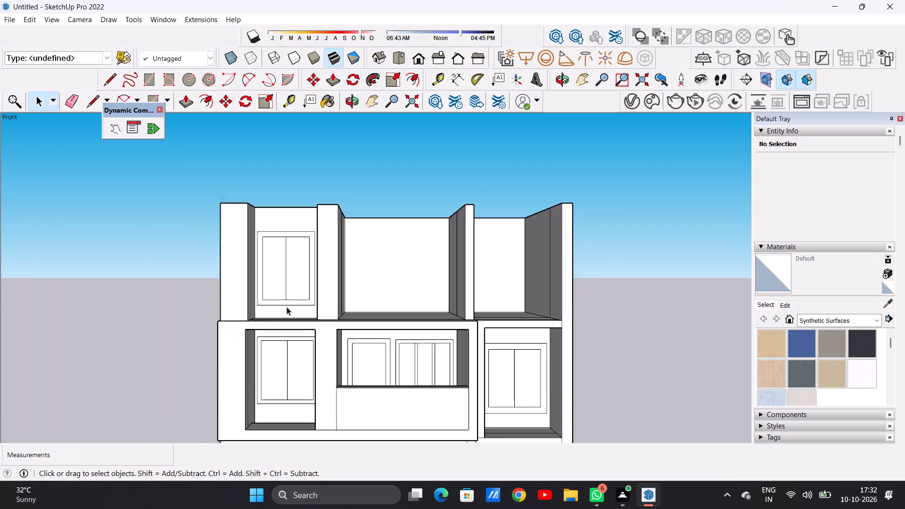
scroll(287, 307, down, 13)
scroll(313, 282, up, 5)
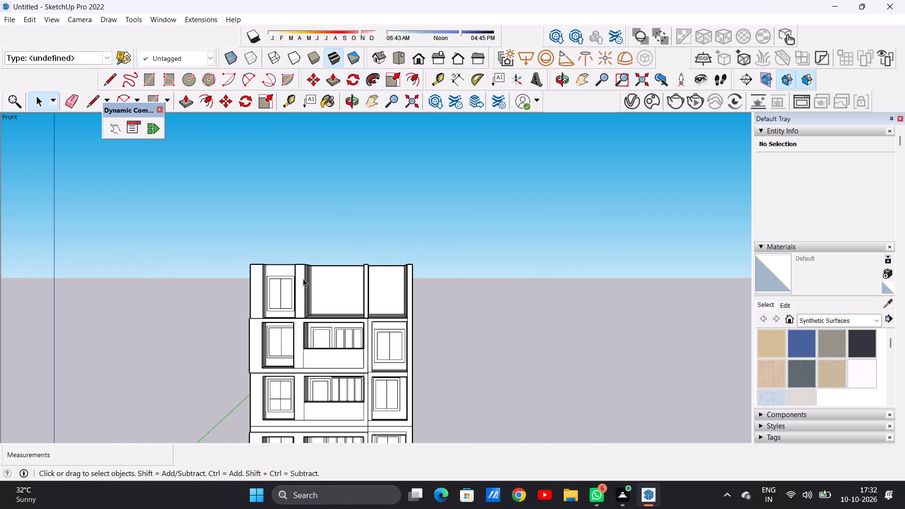
Push/Pull the top storey's middle bay back wall forward 5' 5 3/4", to the corner point on the adjoining partition.
middle_drag(298, 276, 289, 376)
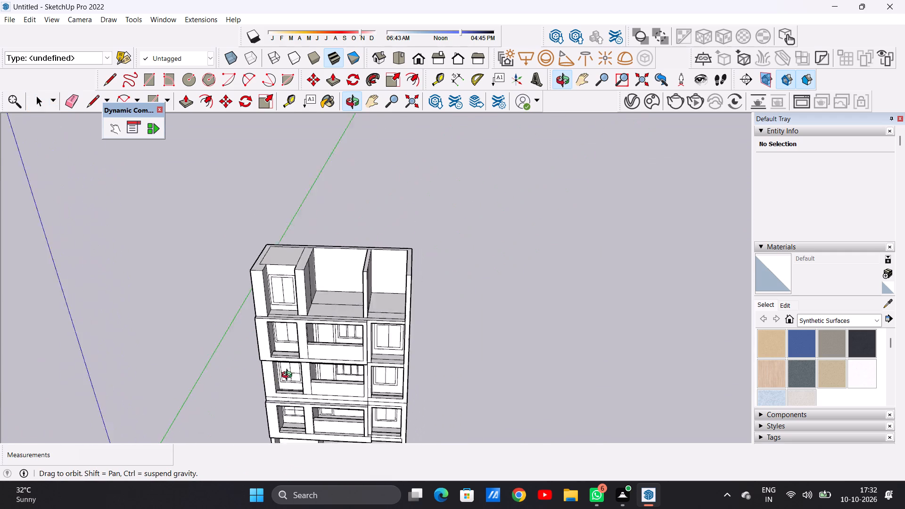
middle_drag(289, 376, 277, 367)
scroll(390, 243, up, 8)
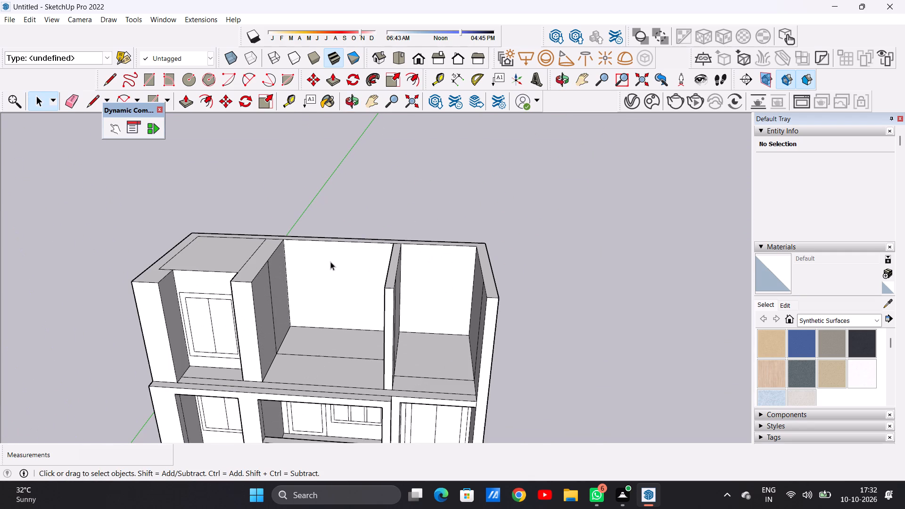
key(p)
scroll(329, 263, up, 4)
scroll(329, 263, down, 1)
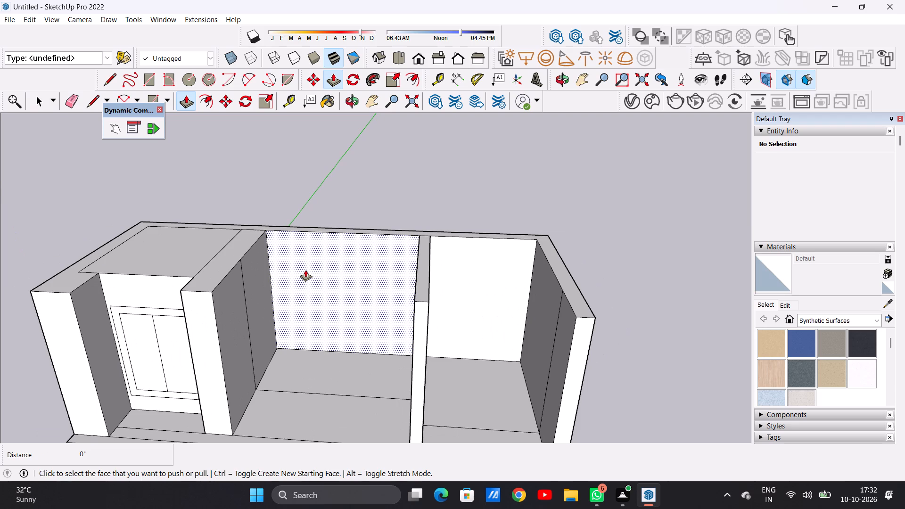
click(305, 270)
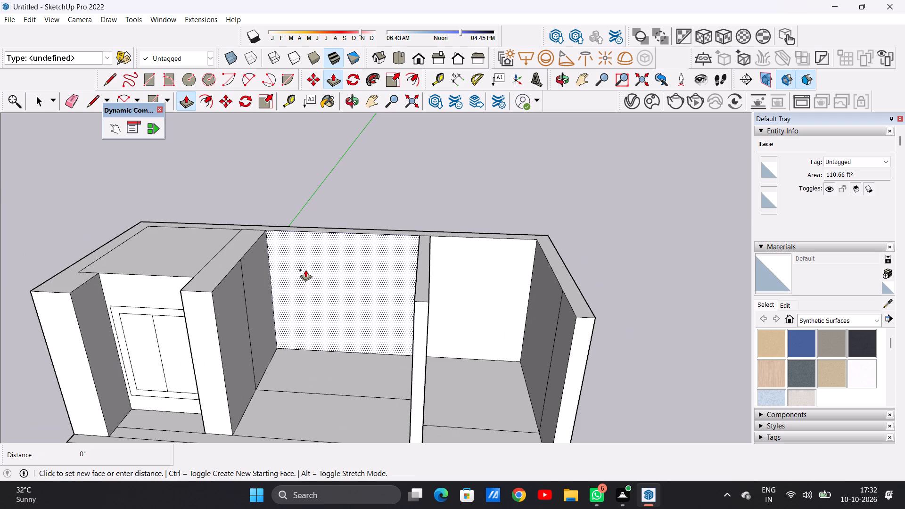
scroll(303, 304, down, 6)
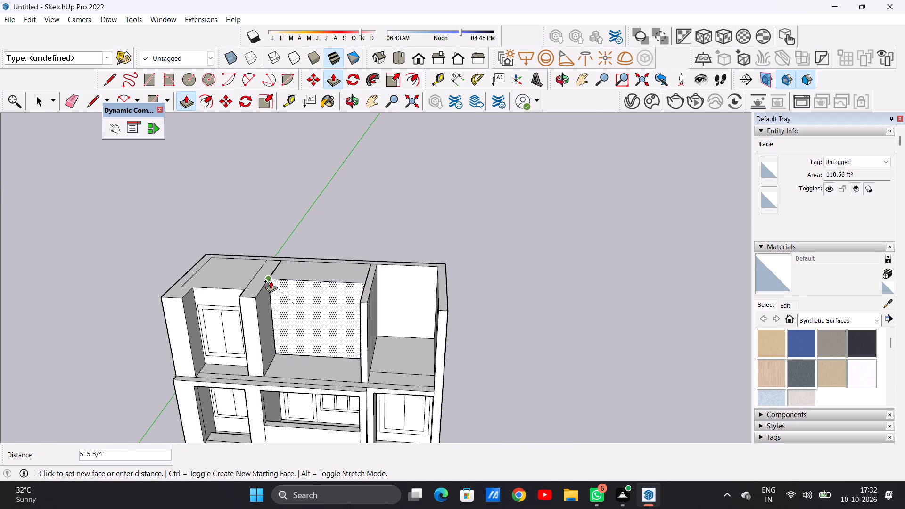
scroll(271, 281, up, 8)
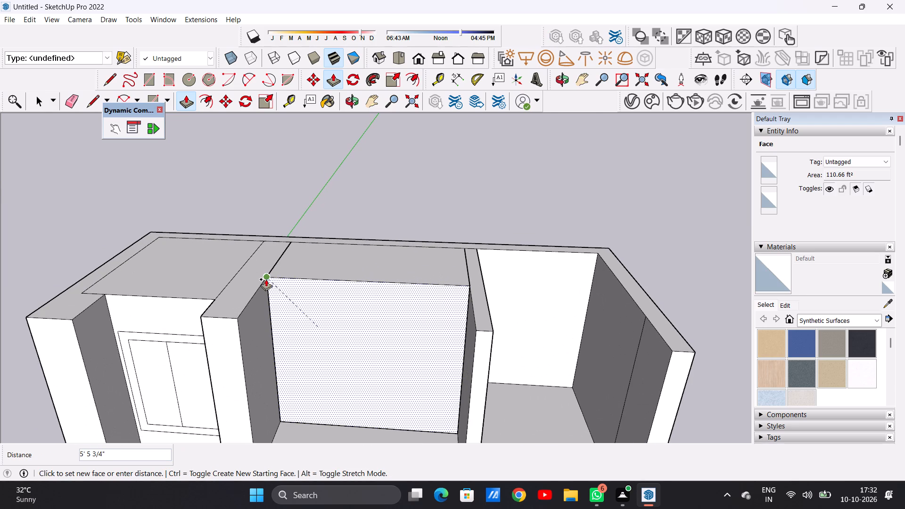
click(266, 277)
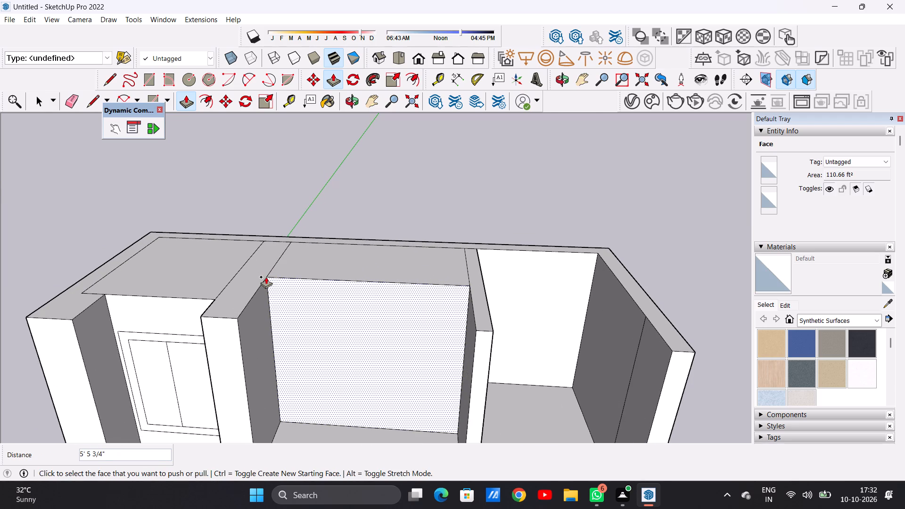
key(space)
Examine the whole facade and compare the top storey's bays with the balcony doors and windows of the storeys below.
scroll(337, 367, down, 10)
middle_drag(376, 383, 376, 338)
scroll(390, 360, down, 12)
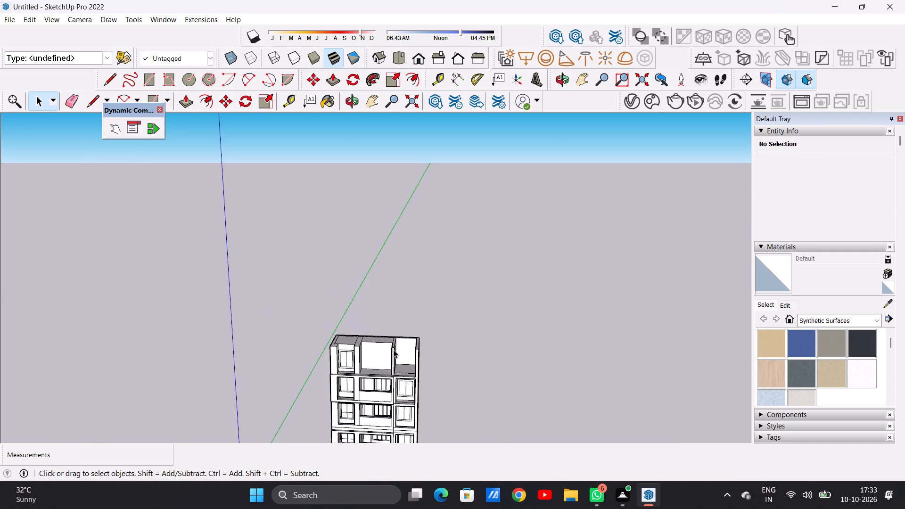
scroll(394, 350, down, 3)
scroll(391, 398, up, 4)
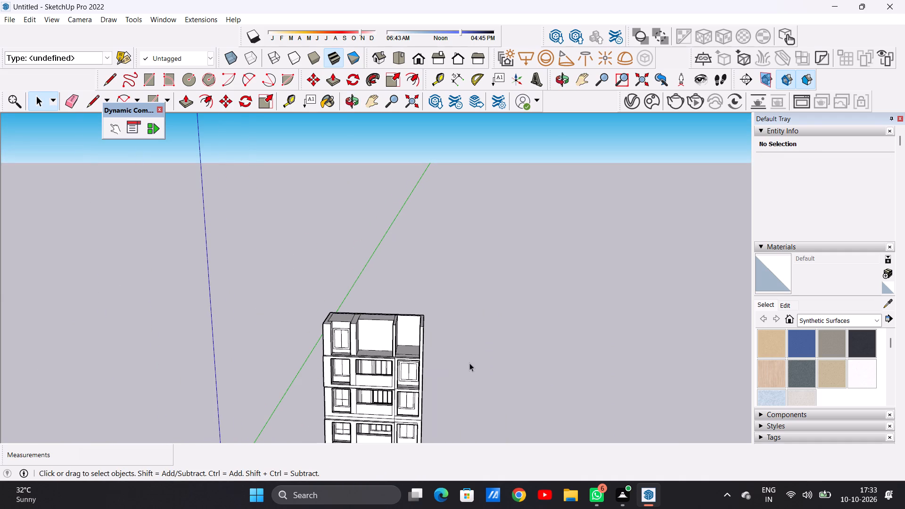
scroll(385, 342, down, 8)
middle_drag(379, 336, 391, 320)
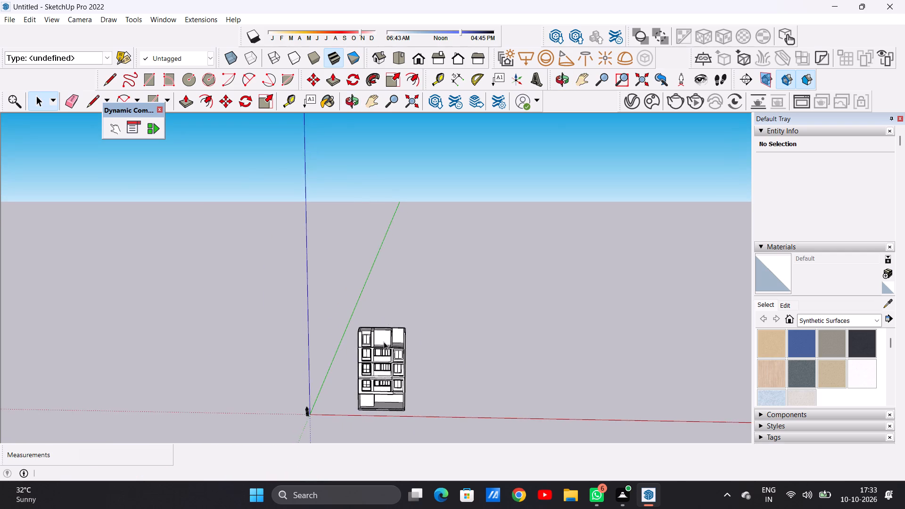
scroll(385, 354, down, 1)
scroll(385, 354, up, 6)
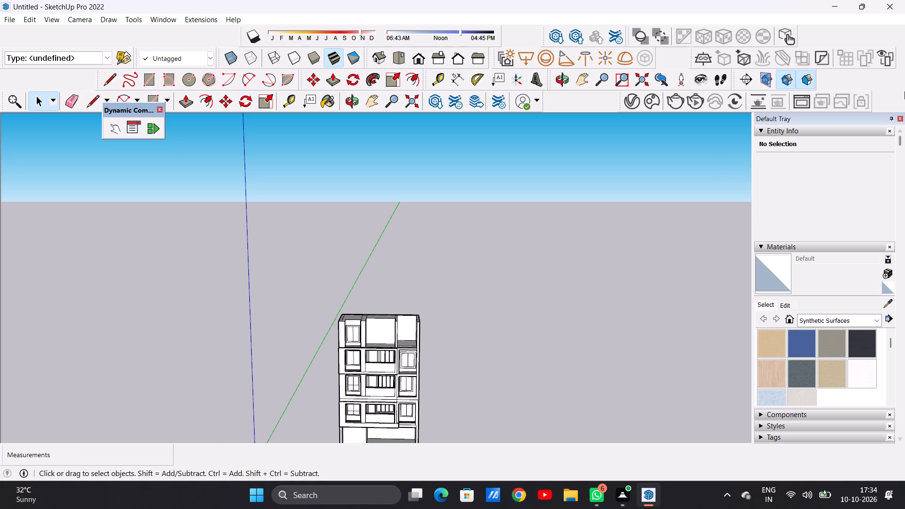
scroll(392, 337, down, 6)
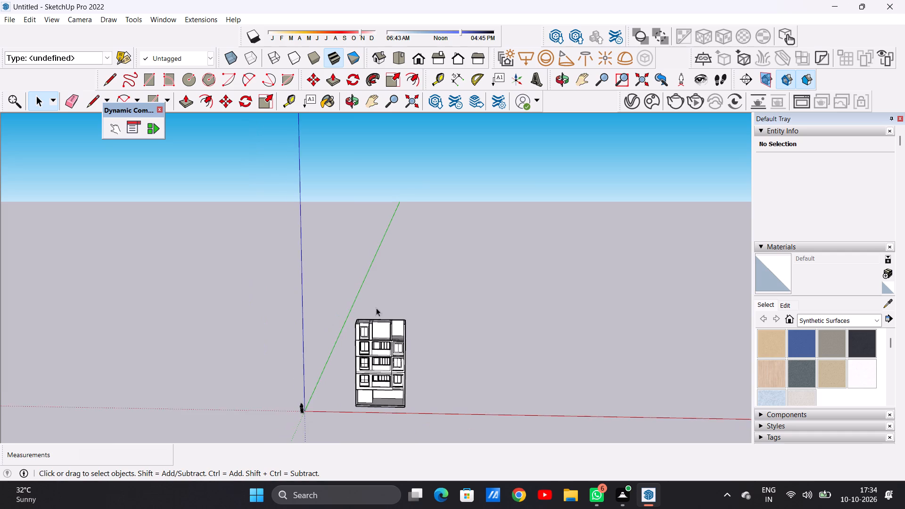
scroll(443, 408, up, 20)
middle_drag(360, 250, 330, 326)
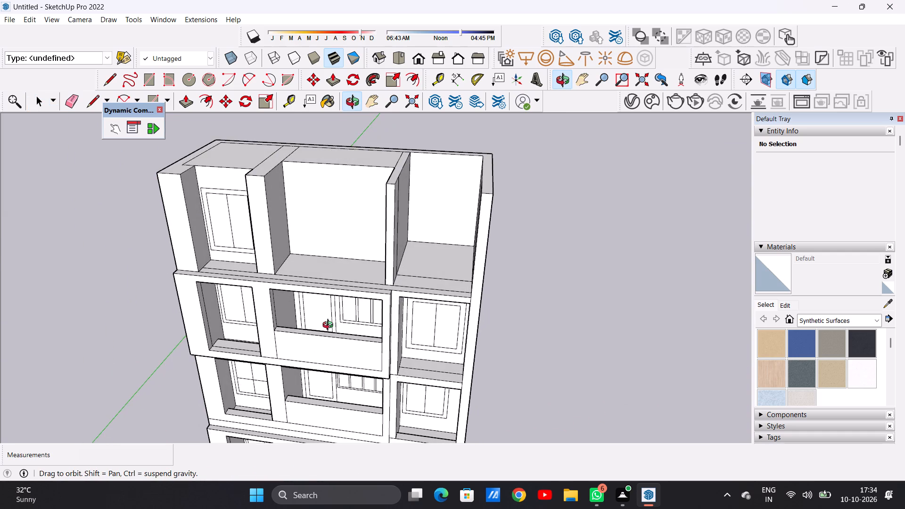
middle_drag(330, 326, 350, 330)
scroll(343, 271, down, 10)
middle_drag(328, 279, 325, 252)
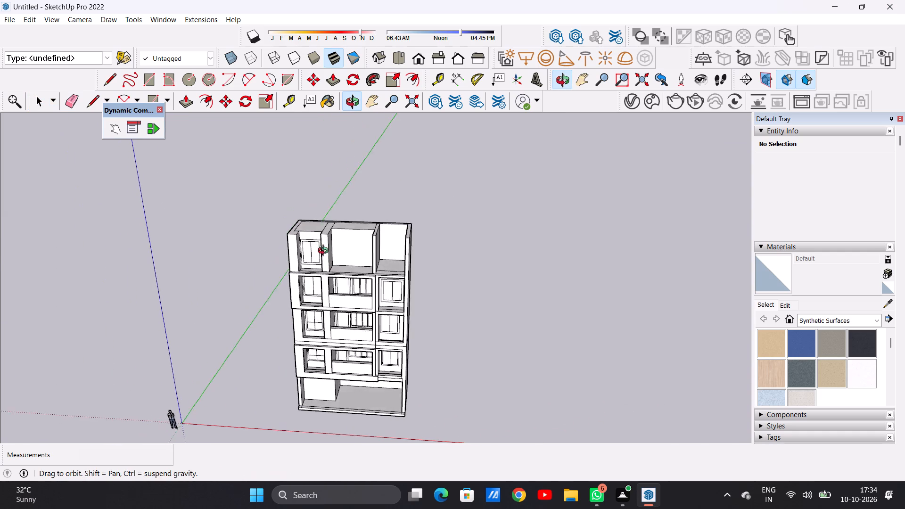
middle_drag(325, 252, 357, 195)
Draw a door rectangle about 4' 3" wide and 8' 7" high, rising from the floor on the top storey's middle bay back wall.
scroll(352, 232, up, 10)
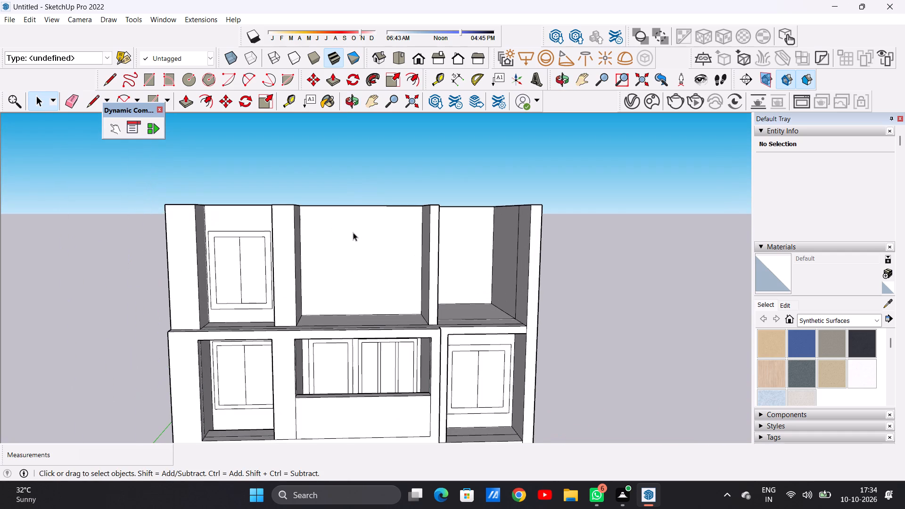
key(r)
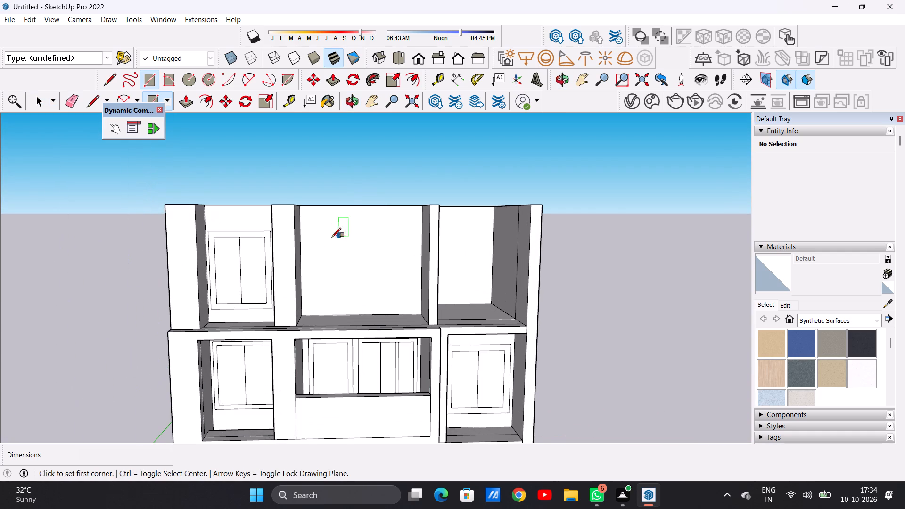
click(309, 312)
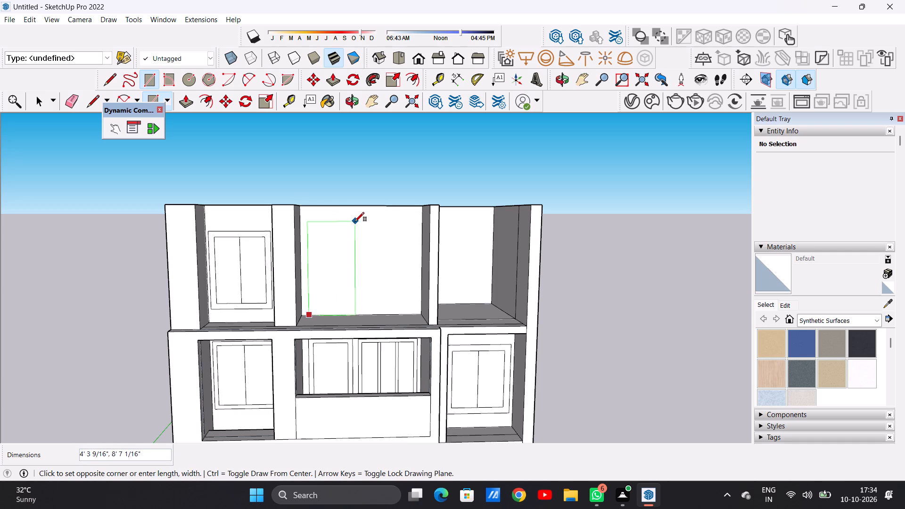
click(354, 222)
key(space)
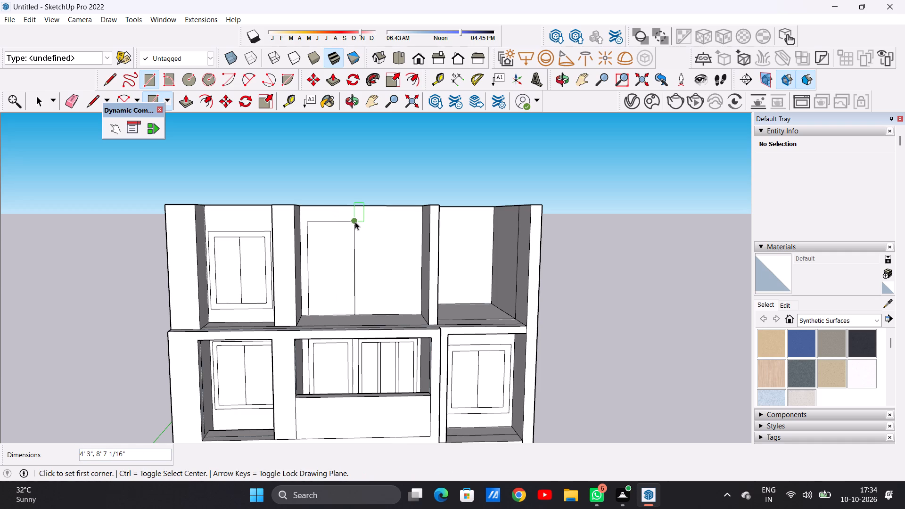
Offset the new door rectangle's outline inward about 6 1/8" to form the door frame.
key(o)
key(f)
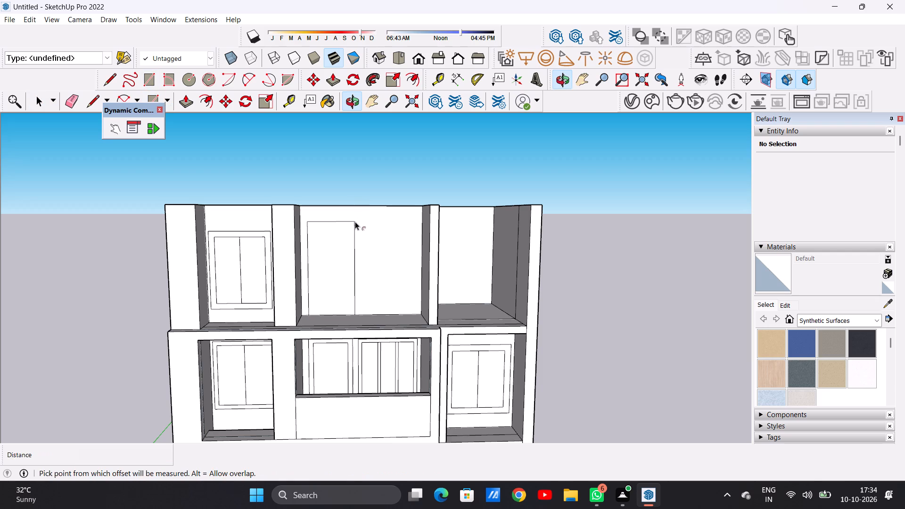
click(334, 226)
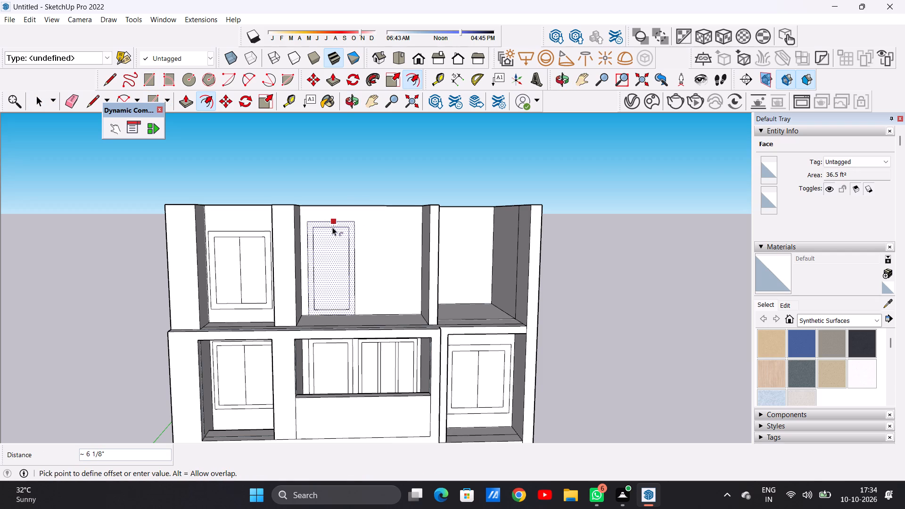
click(332, 227)
key(space)
click(411, 172)
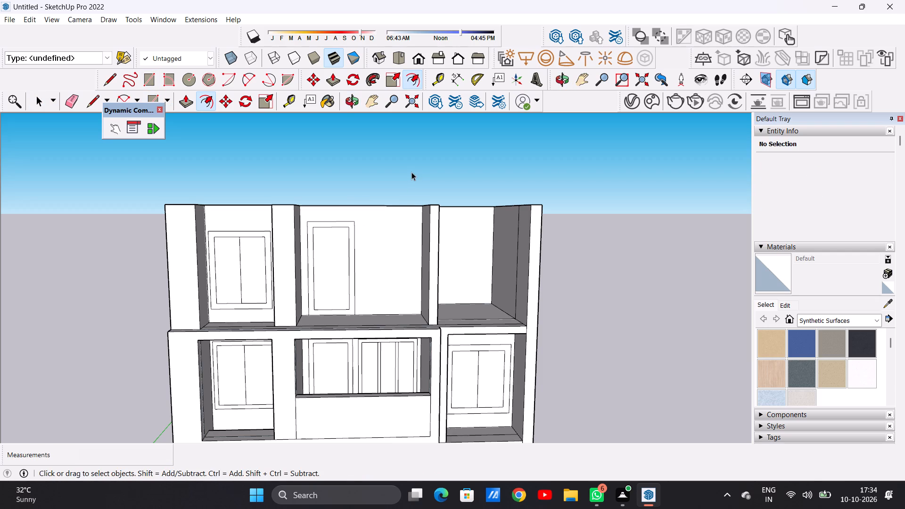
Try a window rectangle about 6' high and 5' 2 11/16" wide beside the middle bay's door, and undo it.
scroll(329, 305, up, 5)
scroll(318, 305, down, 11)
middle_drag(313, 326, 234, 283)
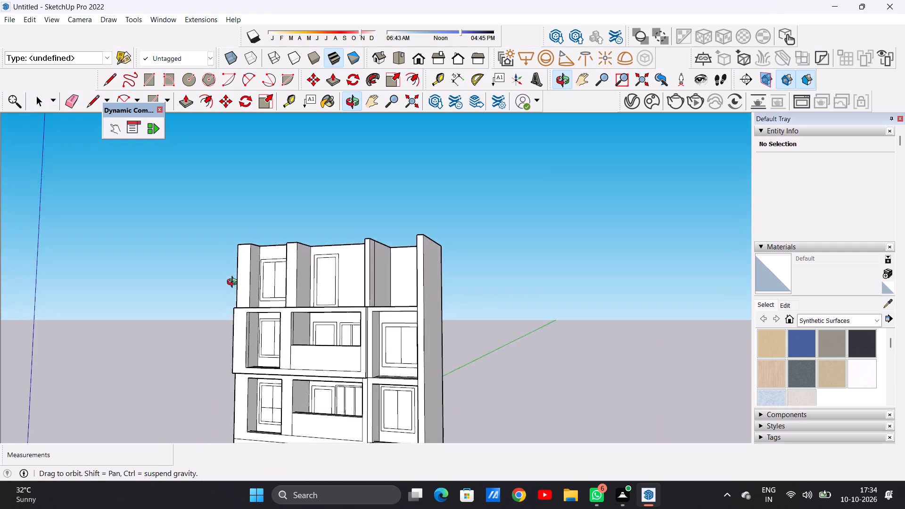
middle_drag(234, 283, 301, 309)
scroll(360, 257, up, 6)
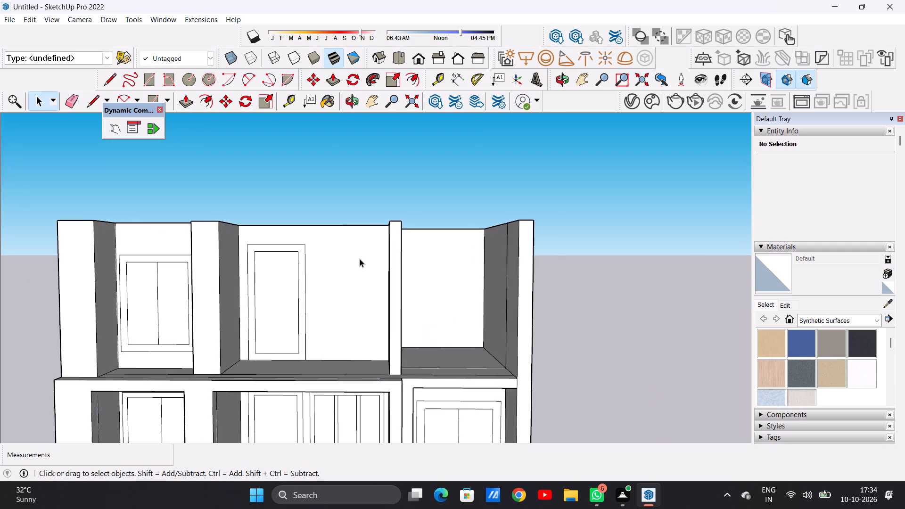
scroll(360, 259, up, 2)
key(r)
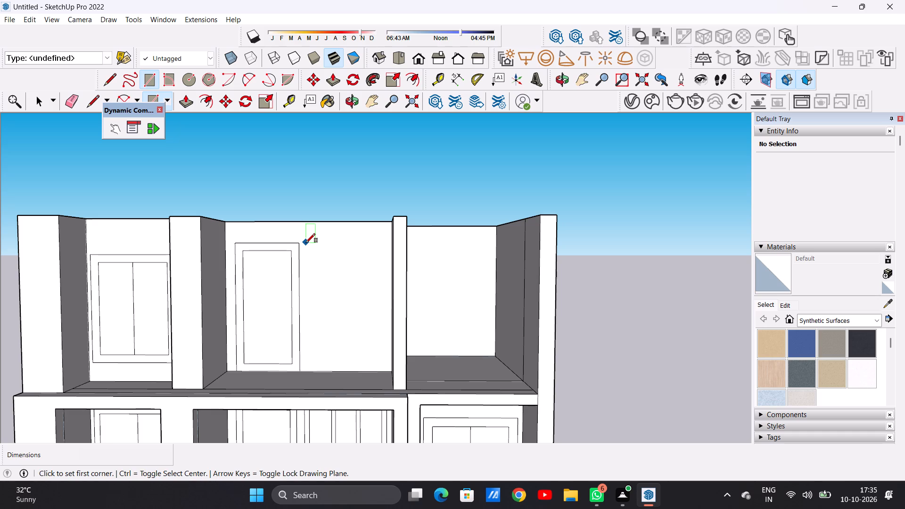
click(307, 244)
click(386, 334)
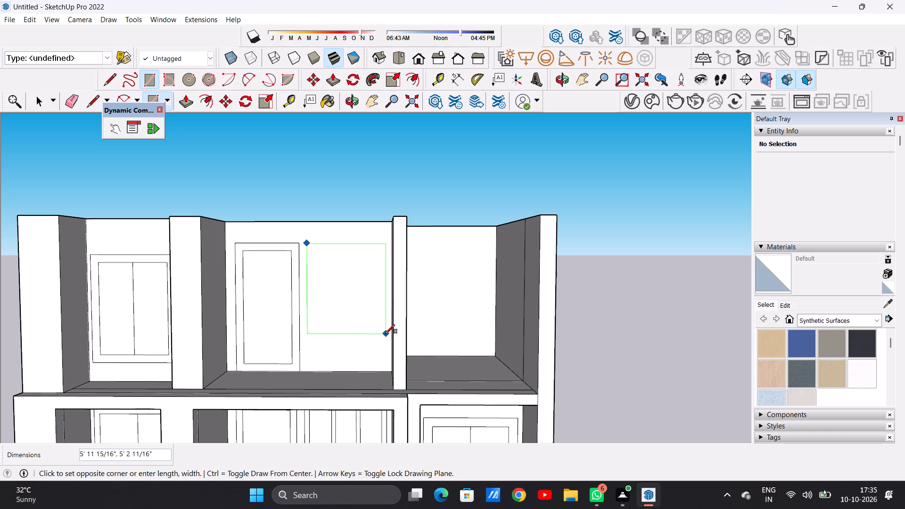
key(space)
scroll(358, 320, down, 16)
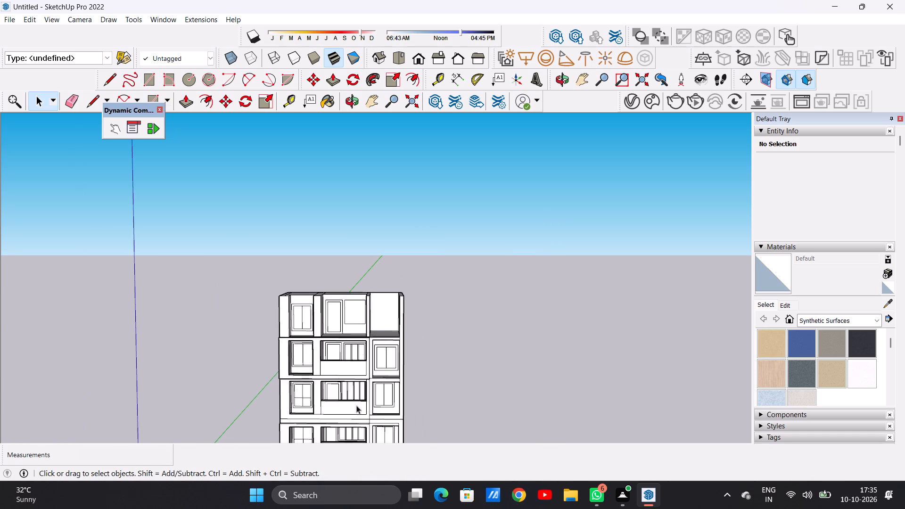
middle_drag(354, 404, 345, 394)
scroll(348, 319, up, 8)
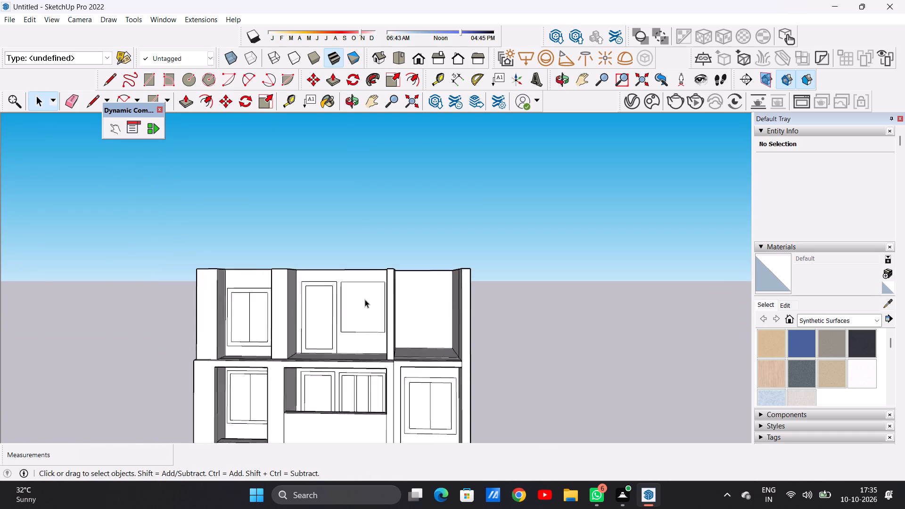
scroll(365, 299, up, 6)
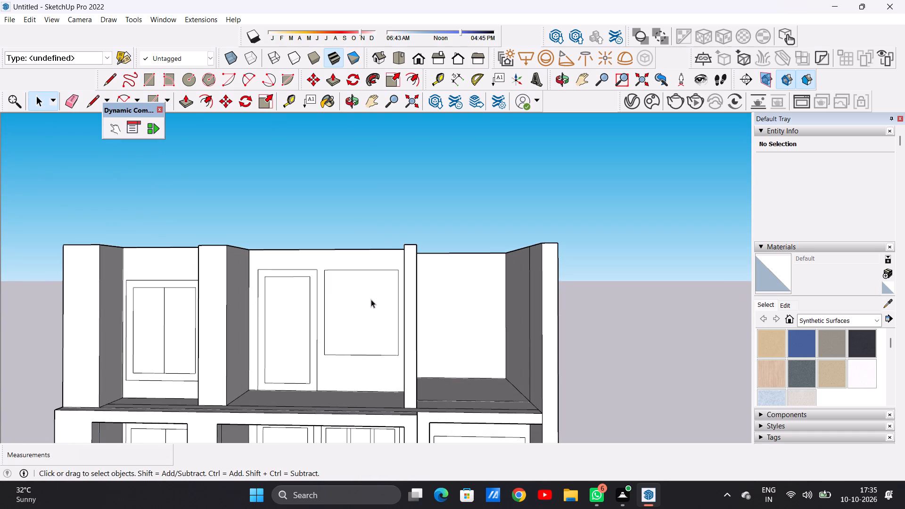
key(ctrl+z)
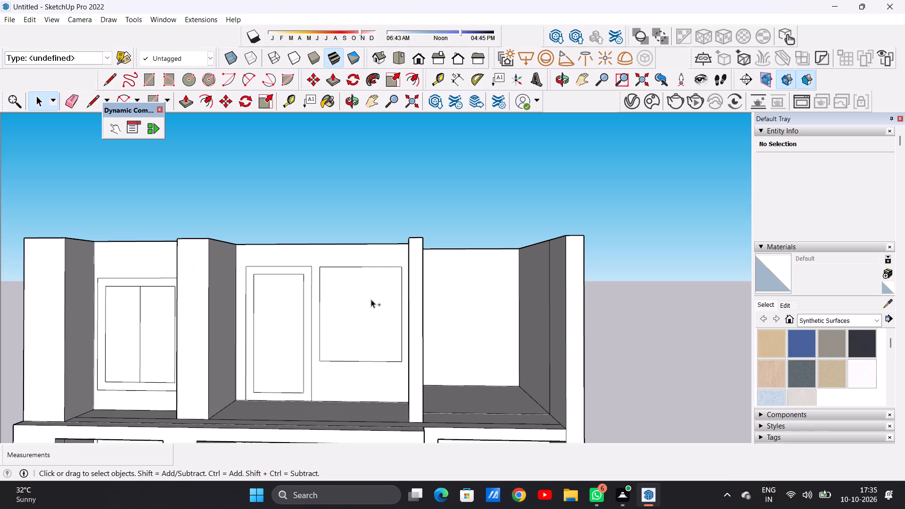
Draw a window rectangle about 6' 5 15/16" high and 5' 3 3/8" wide beside the door on the top storey's middle bay wall.
key(r)
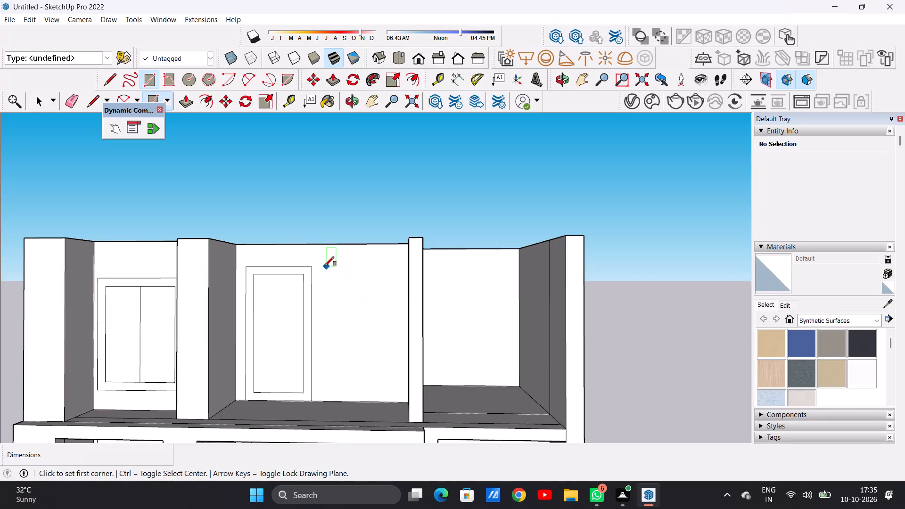
click(319, 266)
click(402, 369)
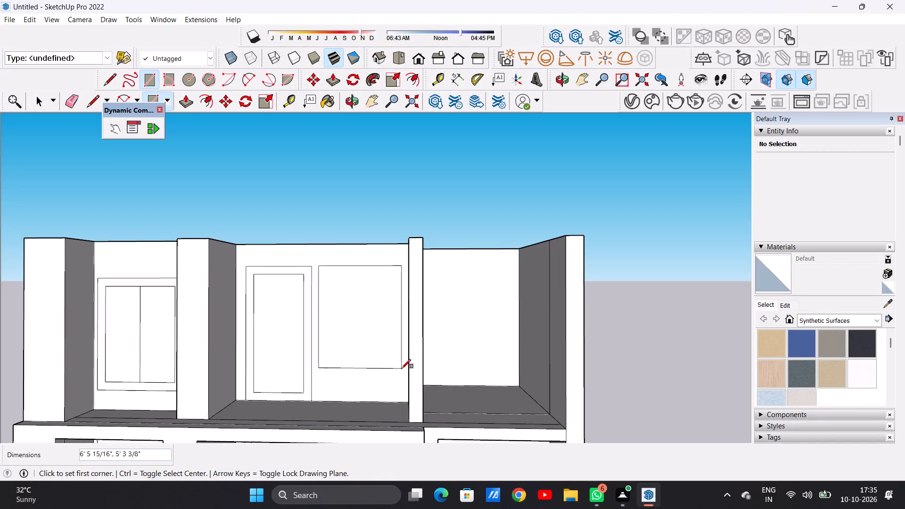
key(space)
scroll(382, 343, down, 14)
scroll(375, 392, up, 5)
scroll(361, 397, down, 9)
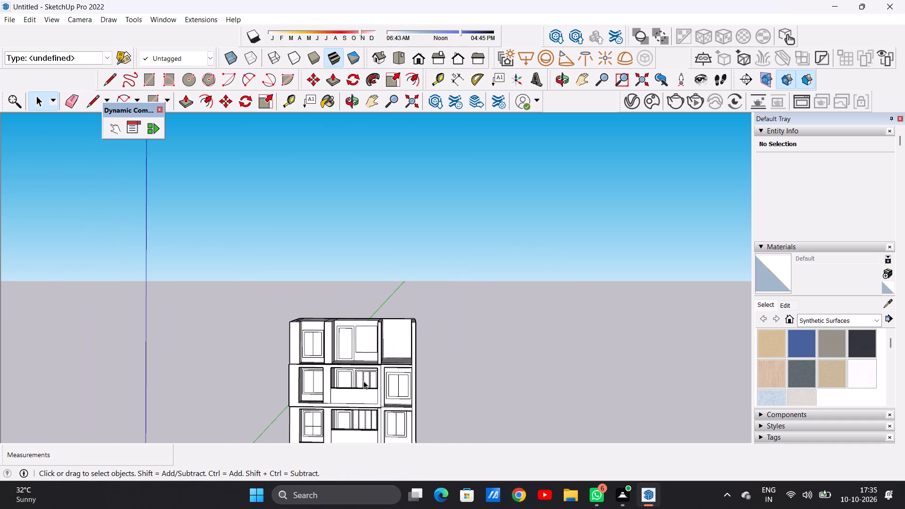
scroll(368, 351, down, 1)
scroll(368, 350, up, 18)
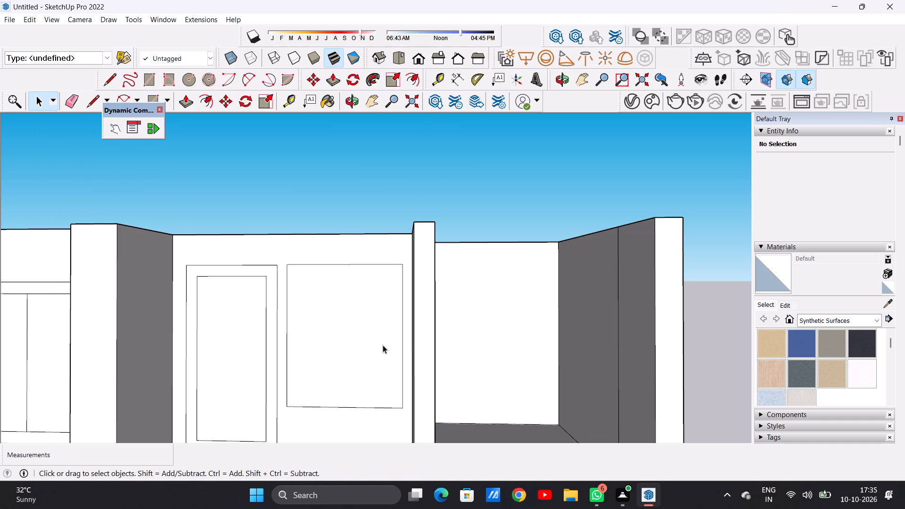
Offset the new window rectangle's outline inward about 4 3/8" to form the window frame beside the middle bay's door.
key(o)
key(f)
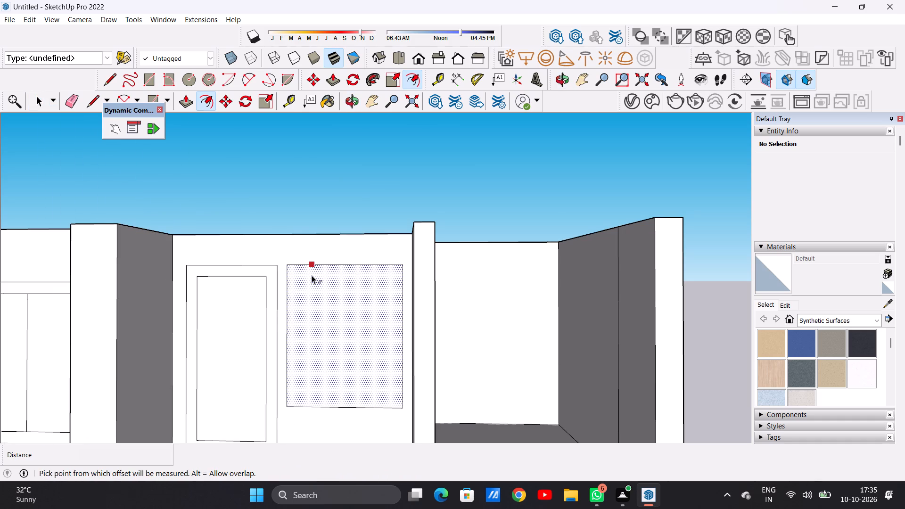
click(312, 275)
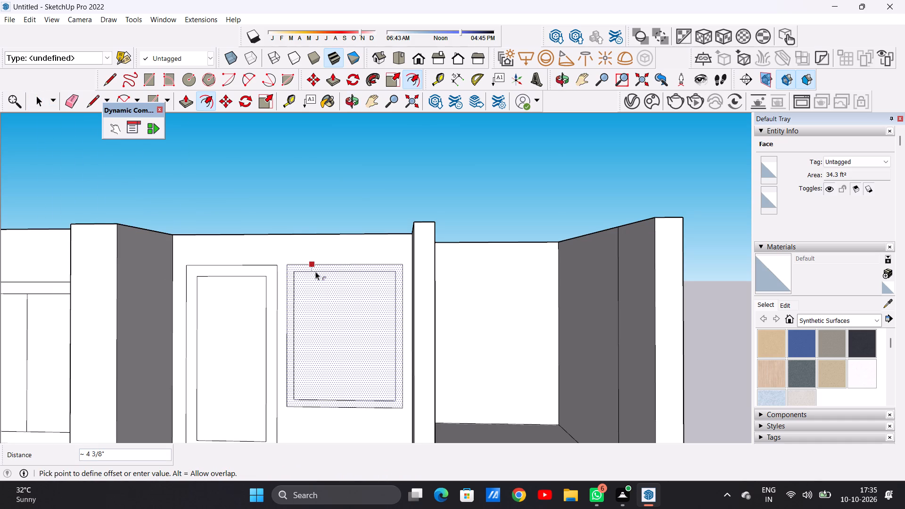
click(315, 271)
key(space)
Draw two closely spaced vertical lines about 5' 10 1/4" long across the window's inner pane, outlining a narrow mullion.
scroll(325, 311, down, 10)
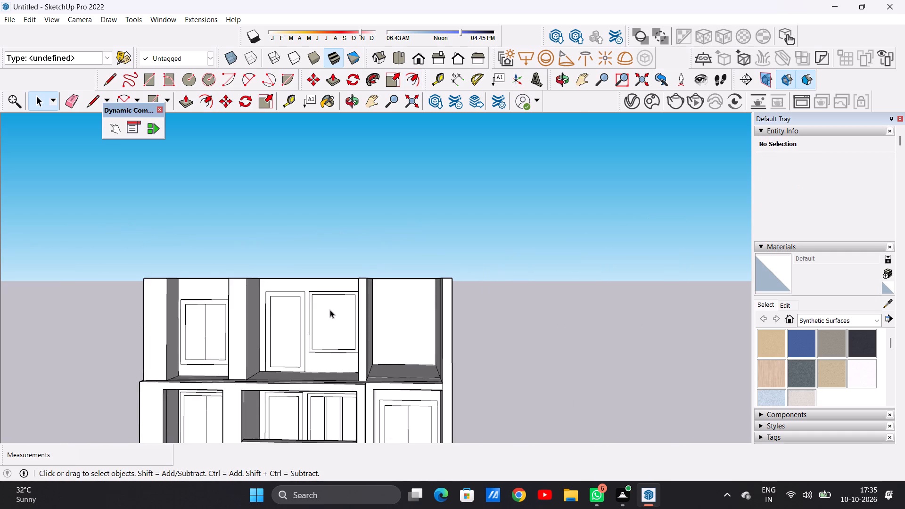
scroll(330, 310, down, 6)
scroll(334, 326, up, 15)
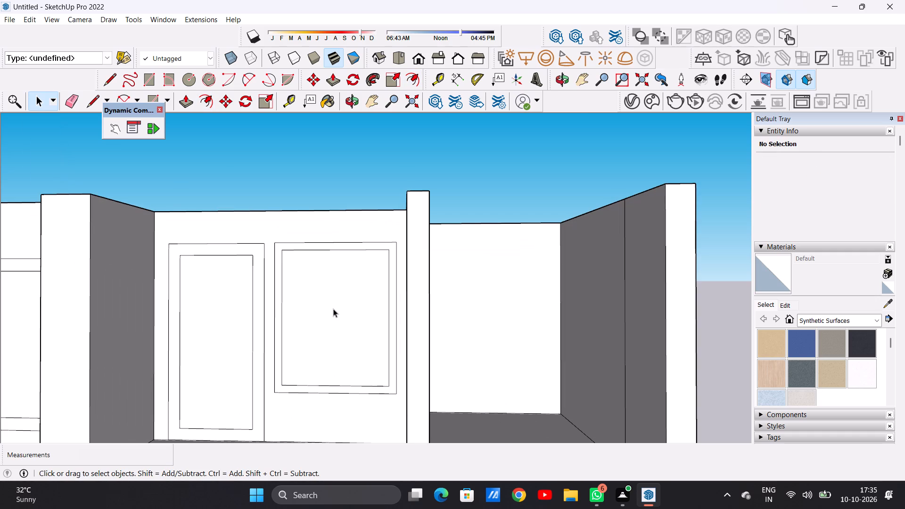
key(l)
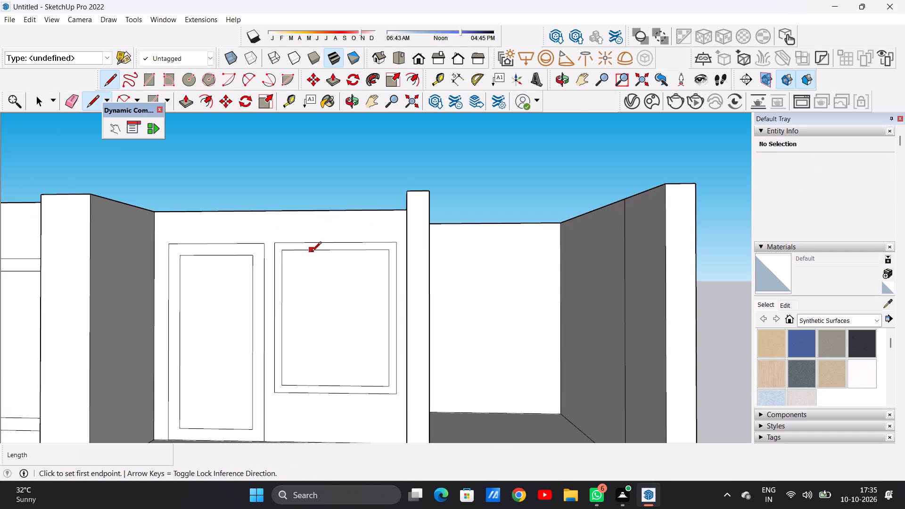
click(313, 252)
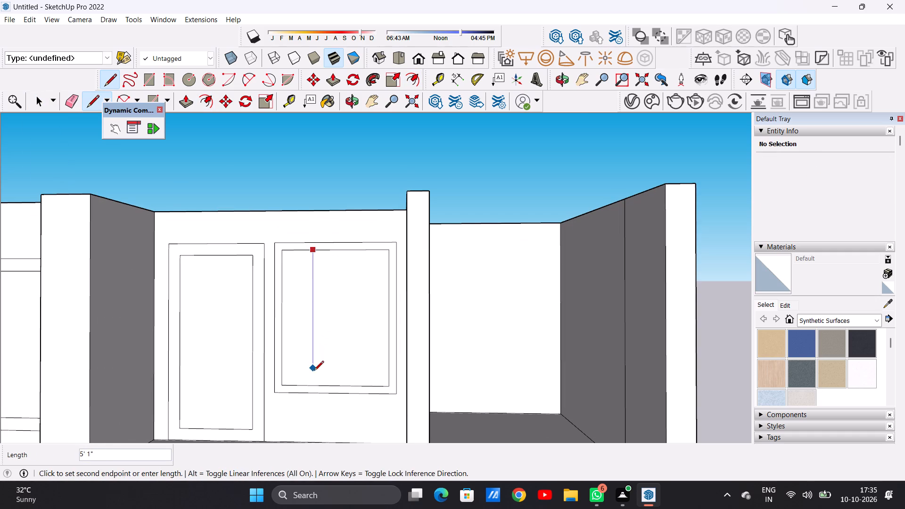
click(314, 384)
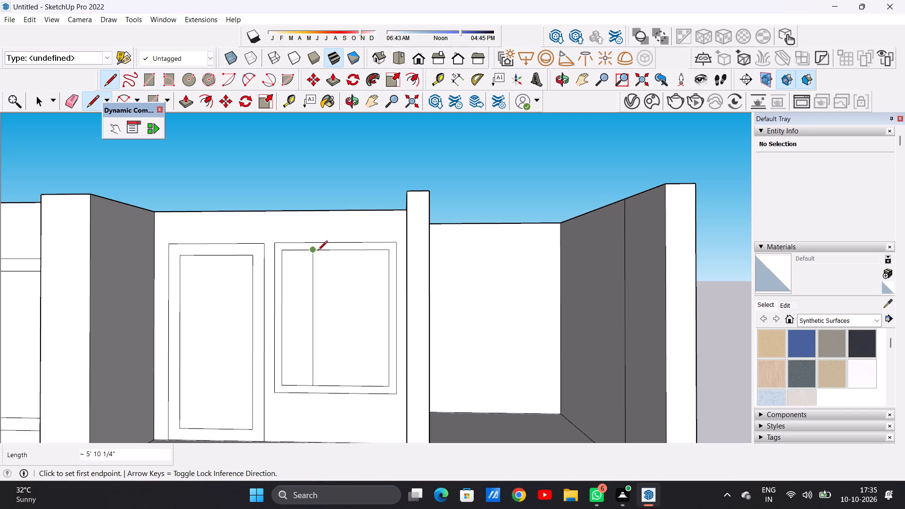
scroll(321, 269, up, 3)
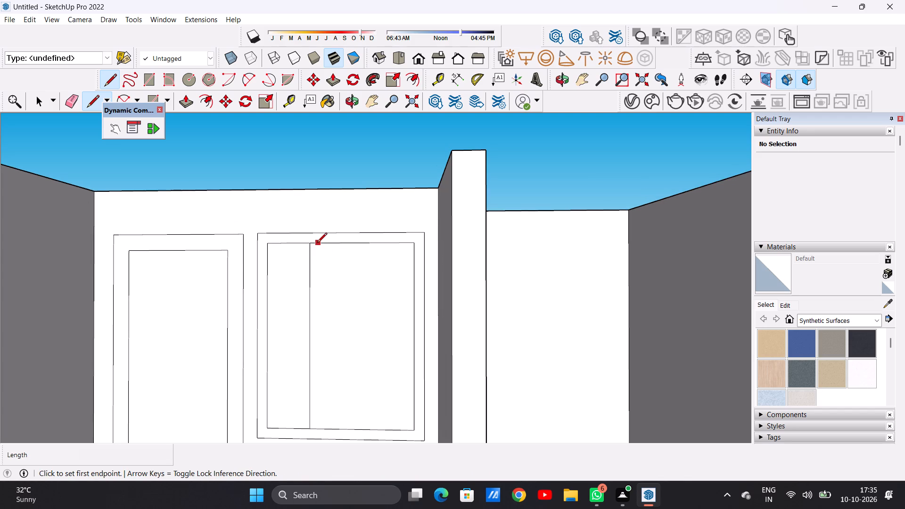
click(317, 243)
scroll(314, 280, down, 6)
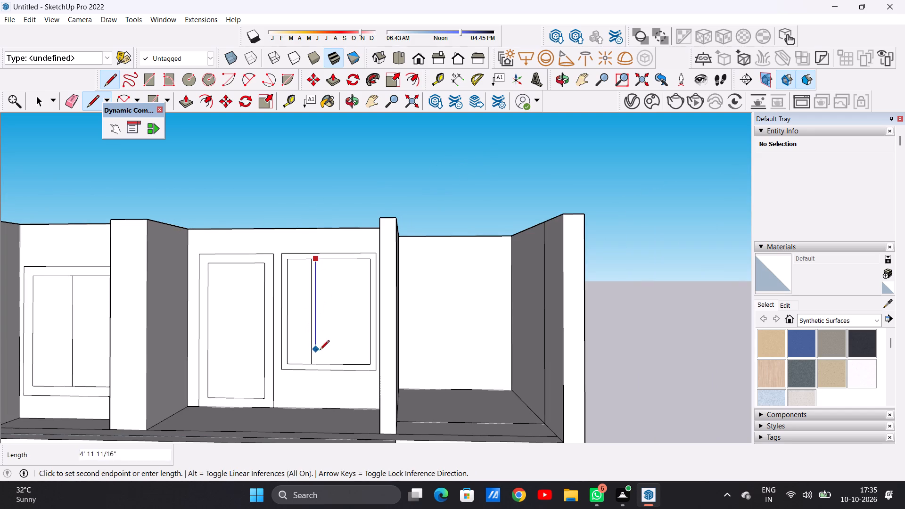
click(320, 364)
key(space)
Copy the narrow mullion strip sideways within the same window, dividing the pane into three lights.
scroll(319, 344, up, 2)
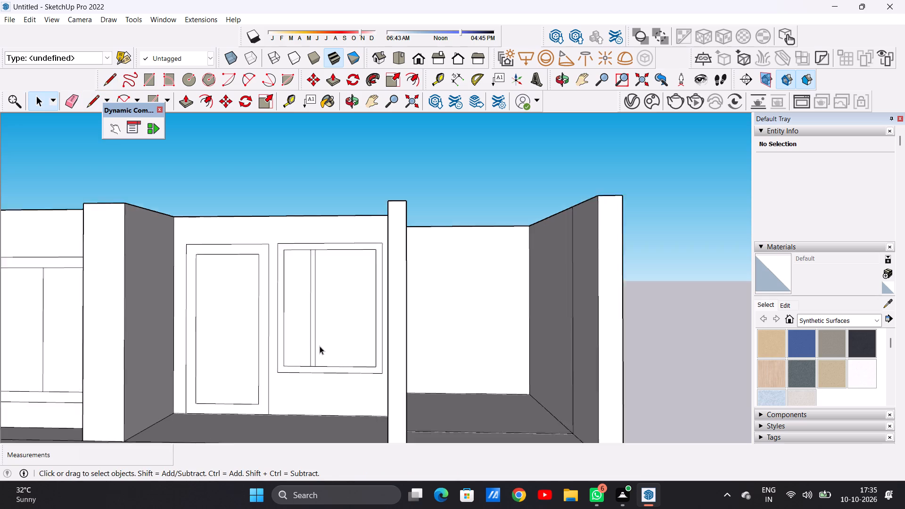
scroll(320, 346, up, 5)
double_click(306, 352)
key(m)
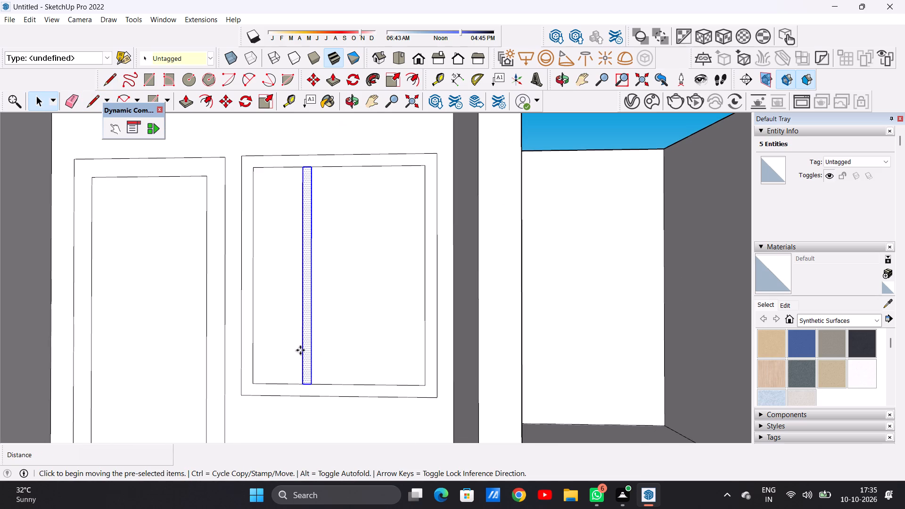
click(313, 382)
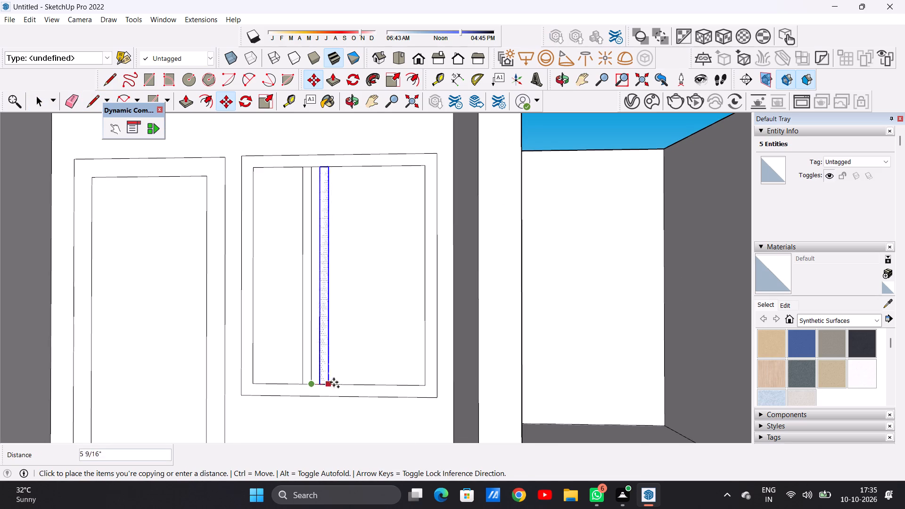
click(370, 382)
key(space)
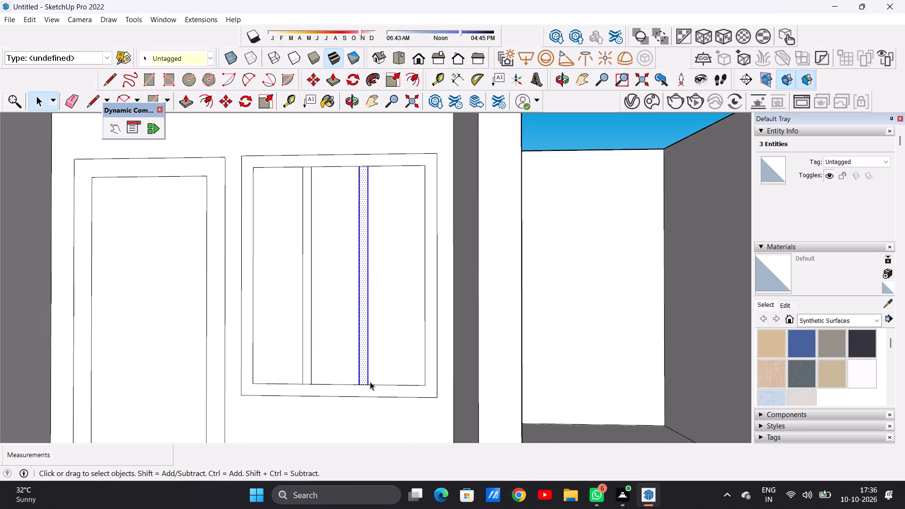
scroll(323, 350, down, 9)
click(365, 192)
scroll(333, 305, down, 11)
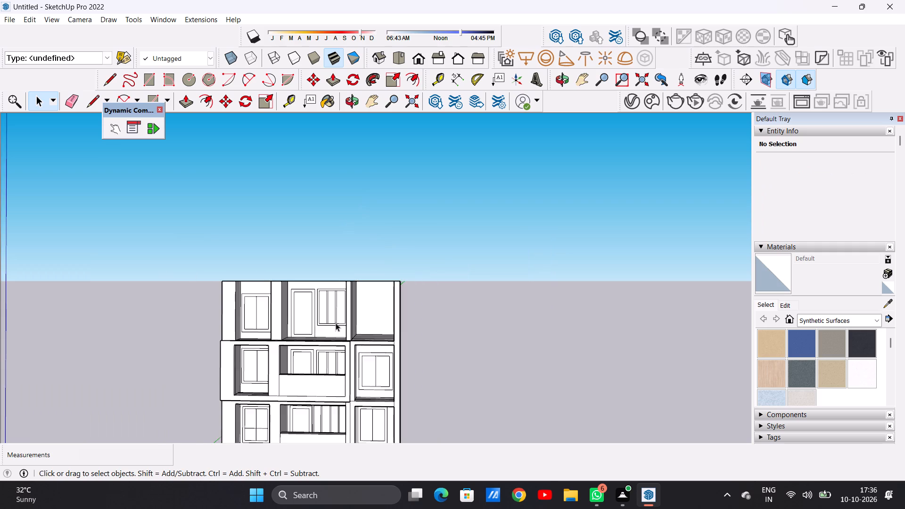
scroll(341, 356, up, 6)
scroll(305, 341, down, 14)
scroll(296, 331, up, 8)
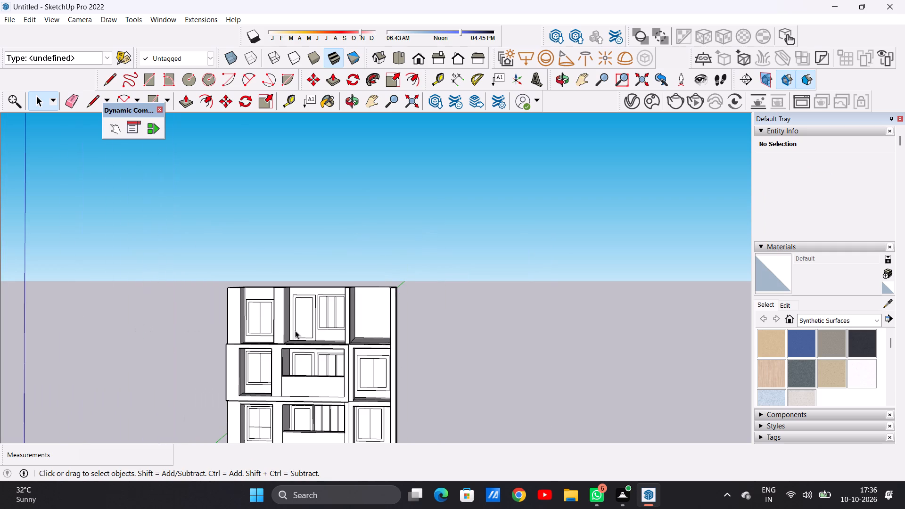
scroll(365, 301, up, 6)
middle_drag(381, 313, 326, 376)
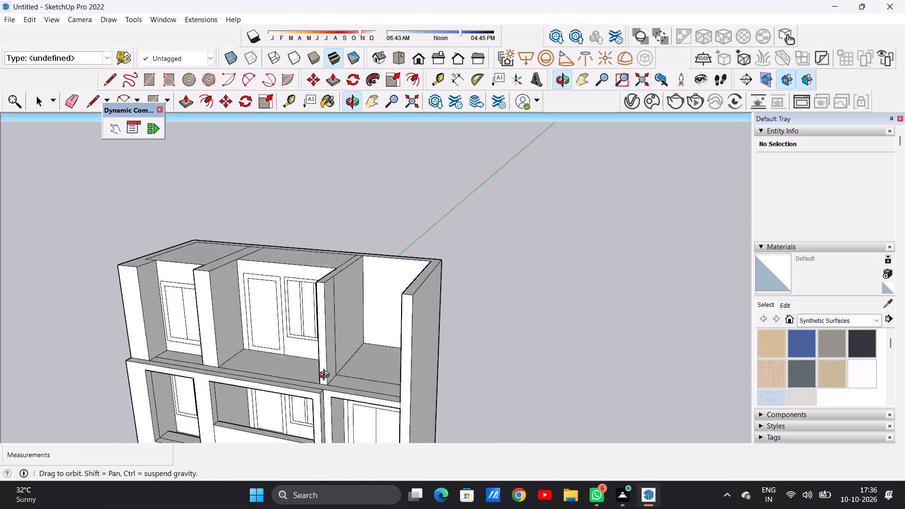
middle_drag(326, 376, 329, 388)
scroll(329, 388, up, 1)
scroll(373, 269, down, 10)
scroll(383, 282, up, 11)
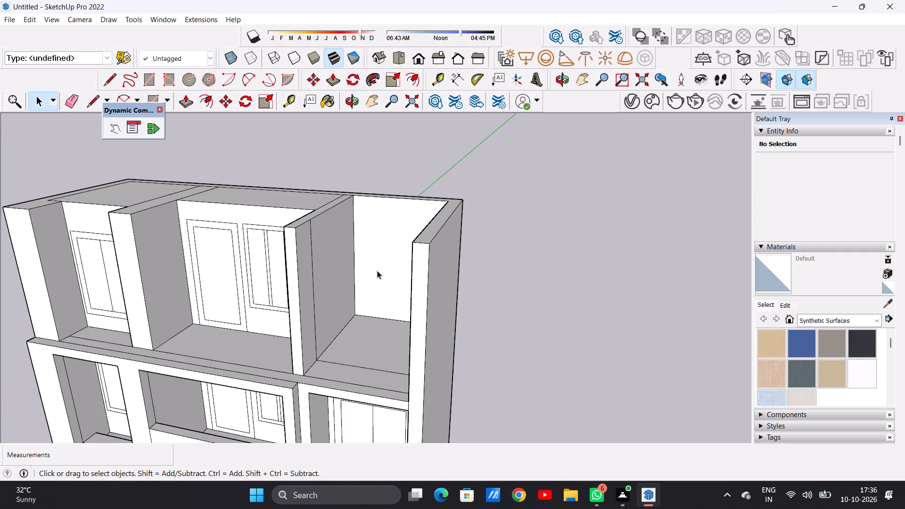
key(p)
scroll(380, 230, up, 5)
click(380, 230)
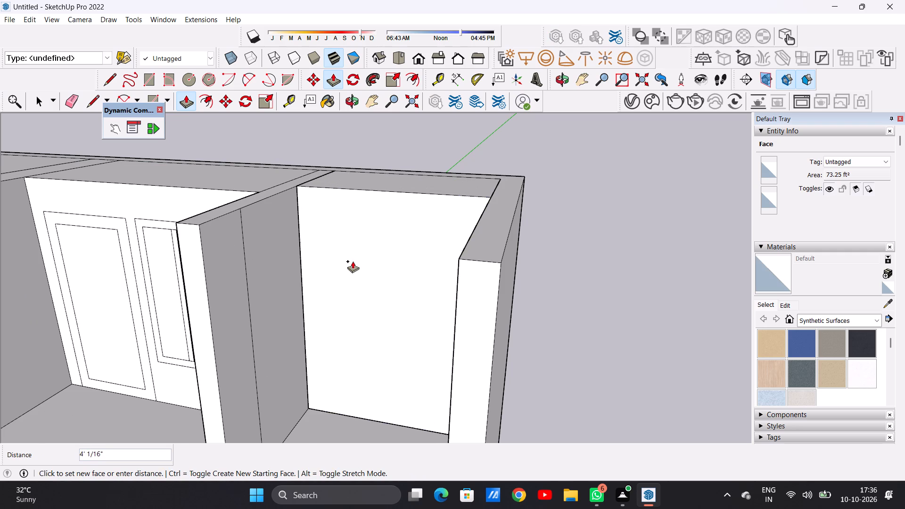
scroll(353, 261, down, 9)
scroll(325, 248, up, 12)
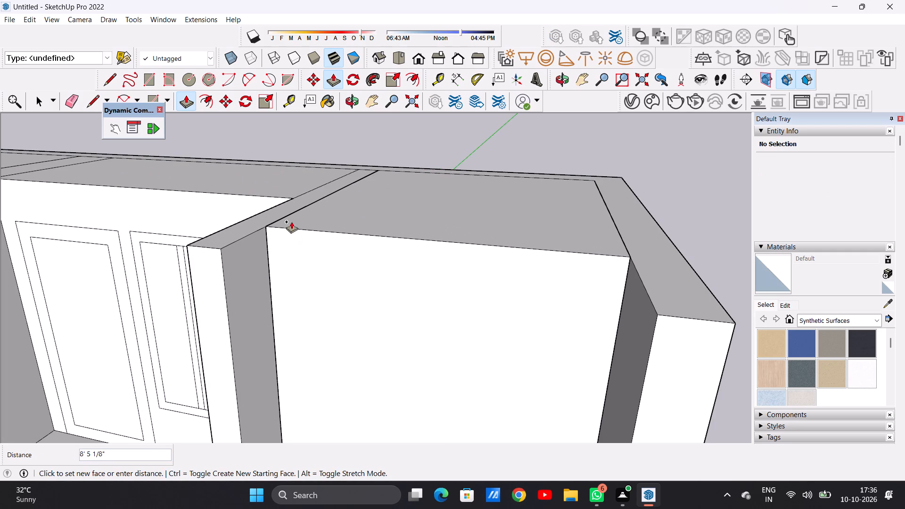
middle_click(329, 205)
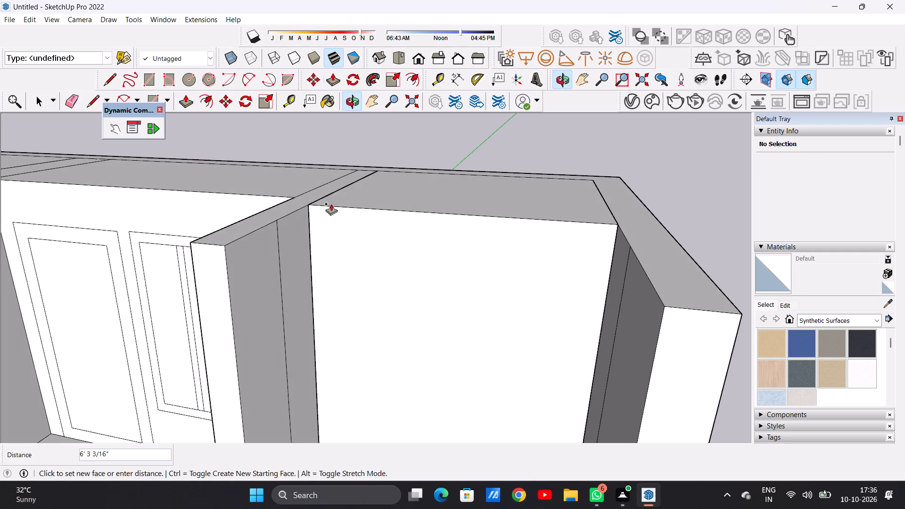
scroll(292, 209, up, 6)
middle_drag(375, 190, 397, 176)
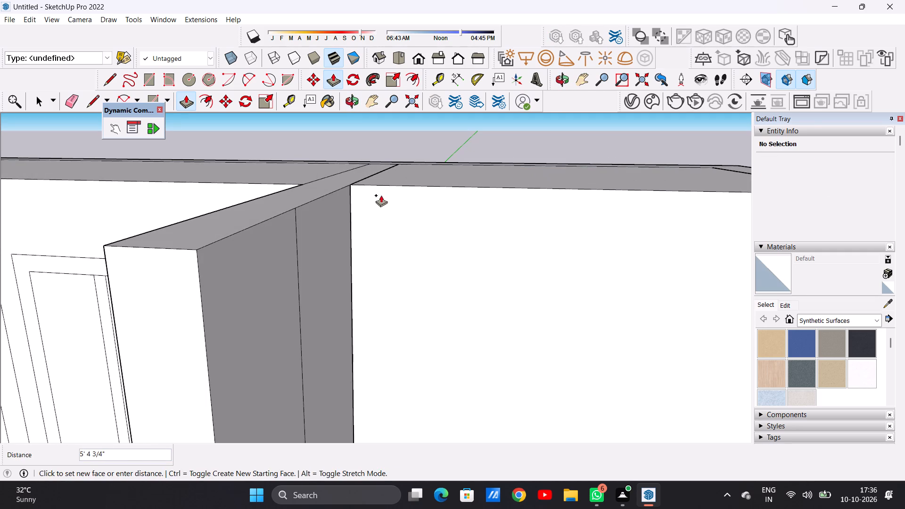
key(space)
Pull the top storey's open end bay back wall forward about 8' 5/16" to the vertical line on the partition.
scroll(366, 221, down, 10)
middle_drag(406, 211, 346, 254)
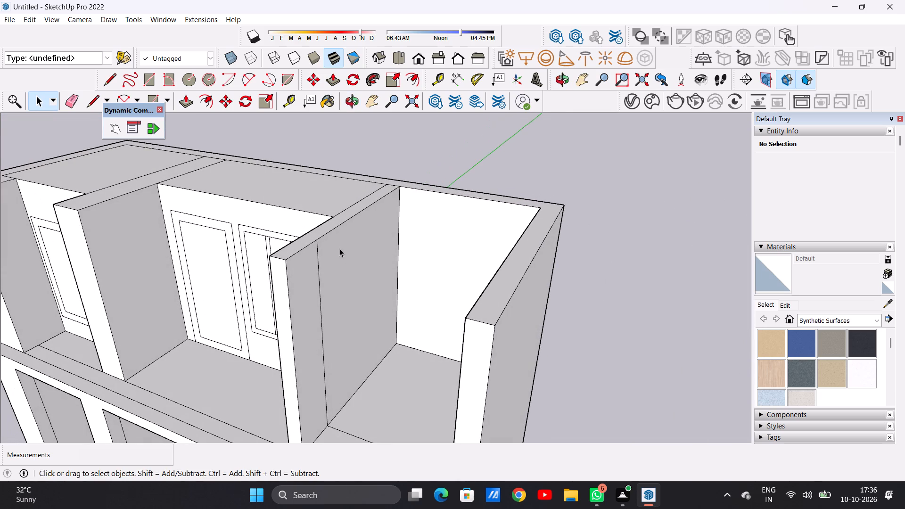
key(p)
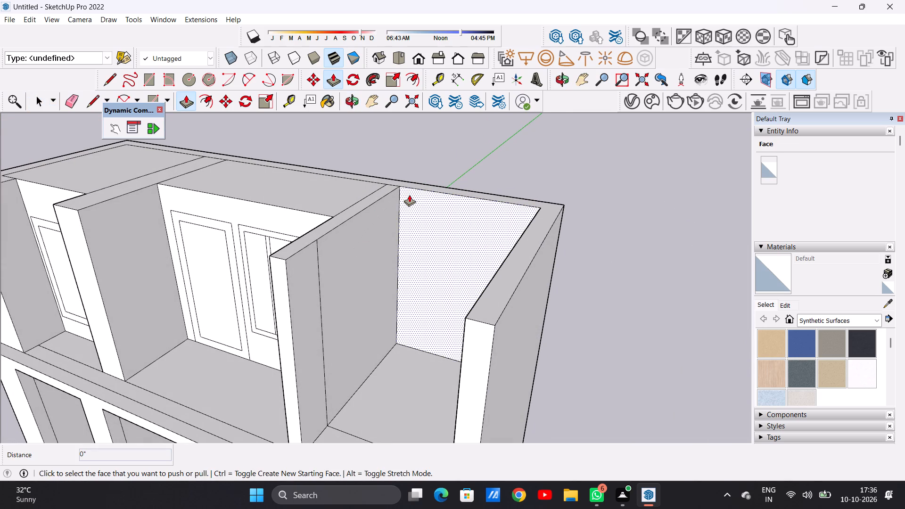
click(409, 195)
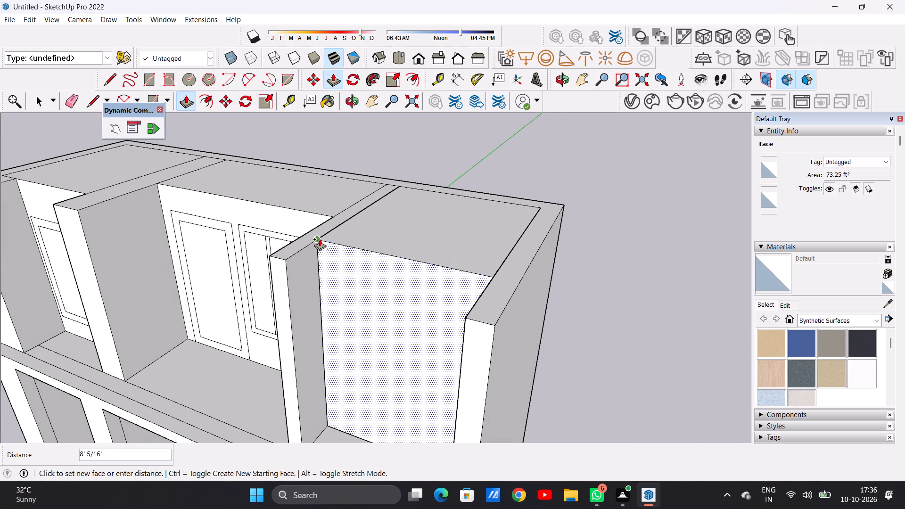
click(320, 239)
key(space)
Thicken the partition beside the top storey's end bay about 8 7/8" by pulling its side face, aligning it with the pier below.
scroll(382, 264, down, 10)
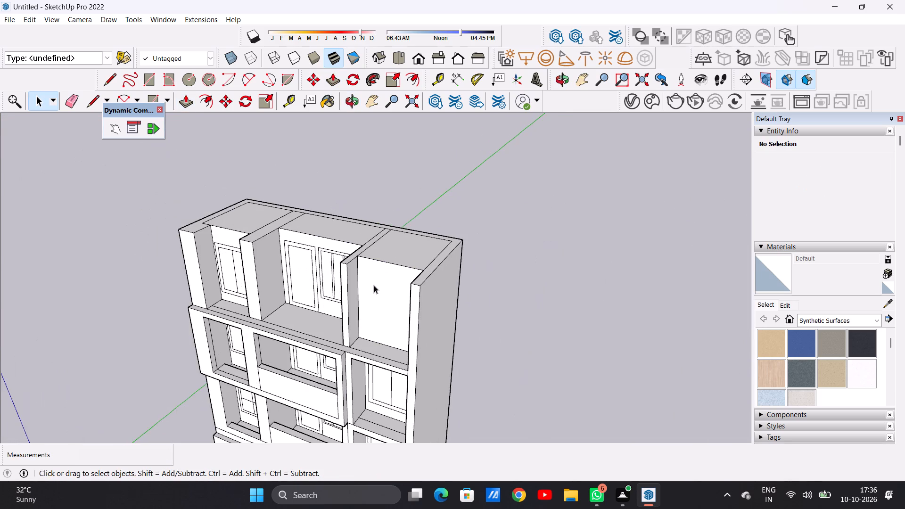
middle_drag(372, 288, 443, 207)
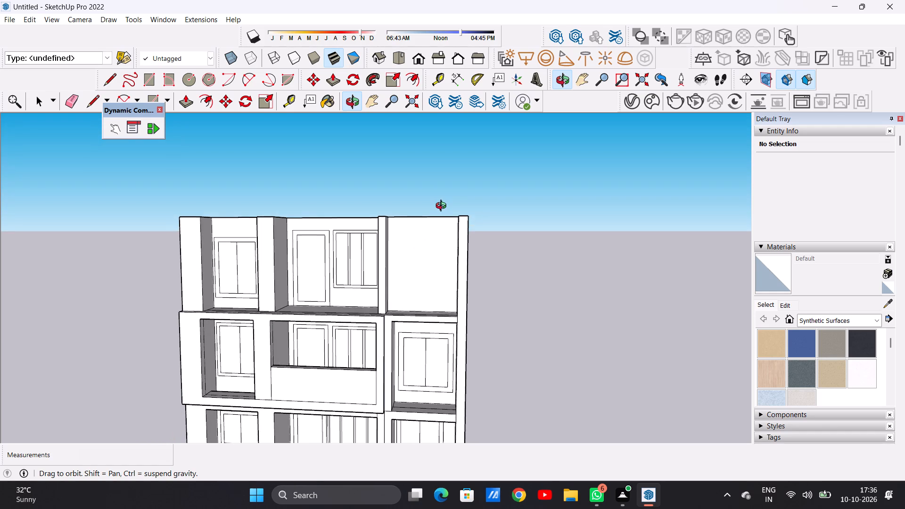
middle_drag(443, 207, 441, 205)
scroll(427, 285, down, 3)
middle_drag(423, 271, 366, 310)
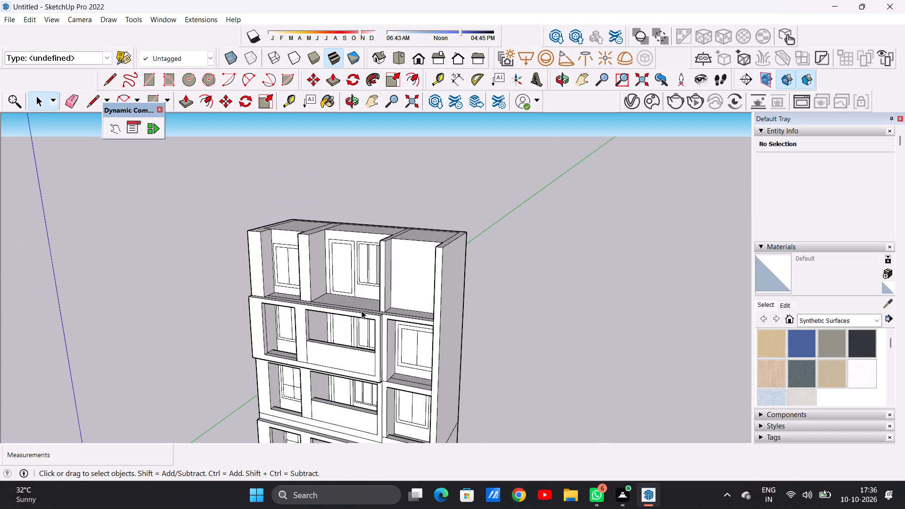
key(p)
scroll(389, 264, up, 9)
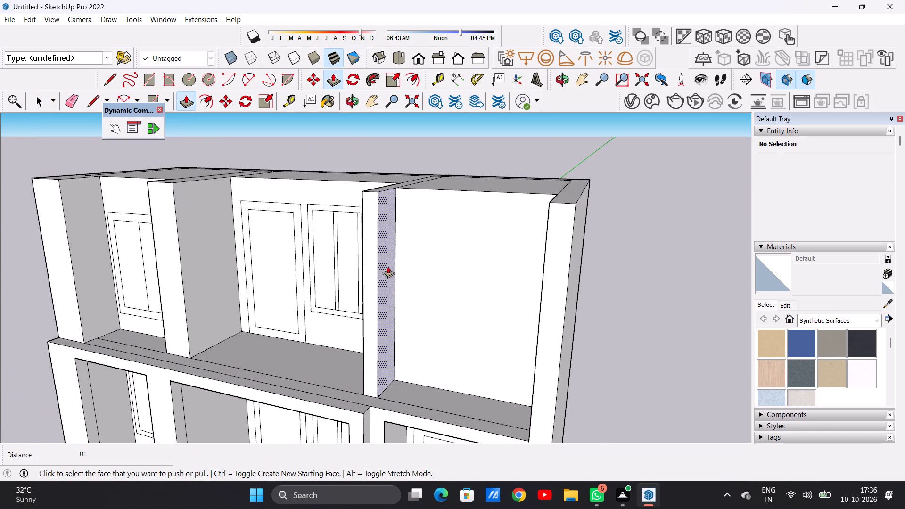
scroll(388, 266, up, 2)
click(387, 268)
scroll(403, 273, down, 3)
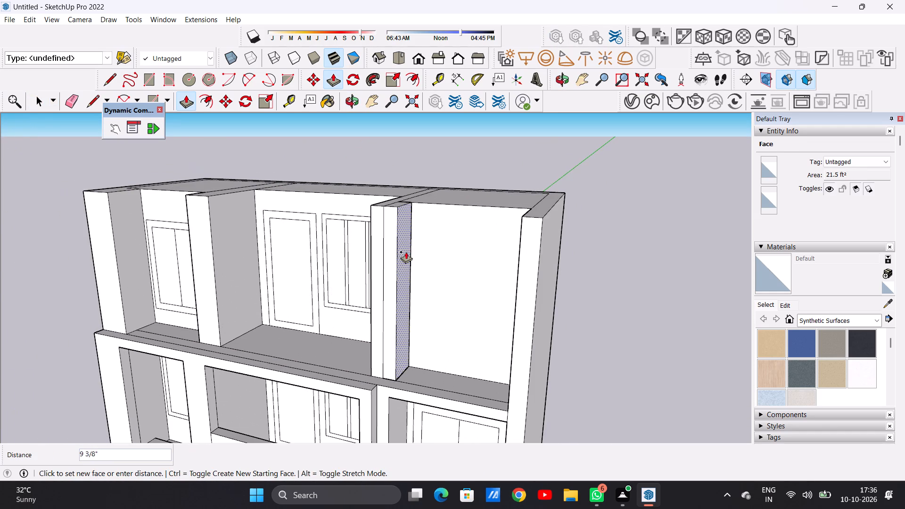
scroll(404, 318, down, 12)
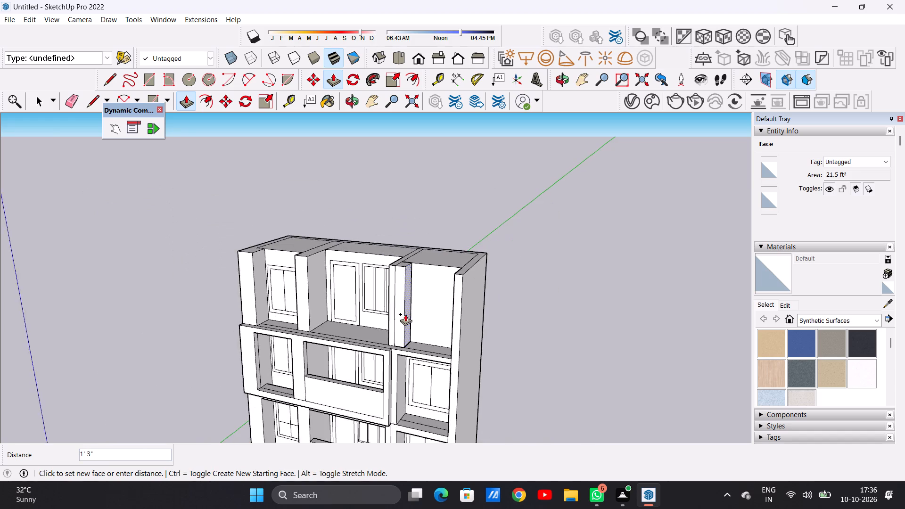
scroll(396, 358, up, 9)
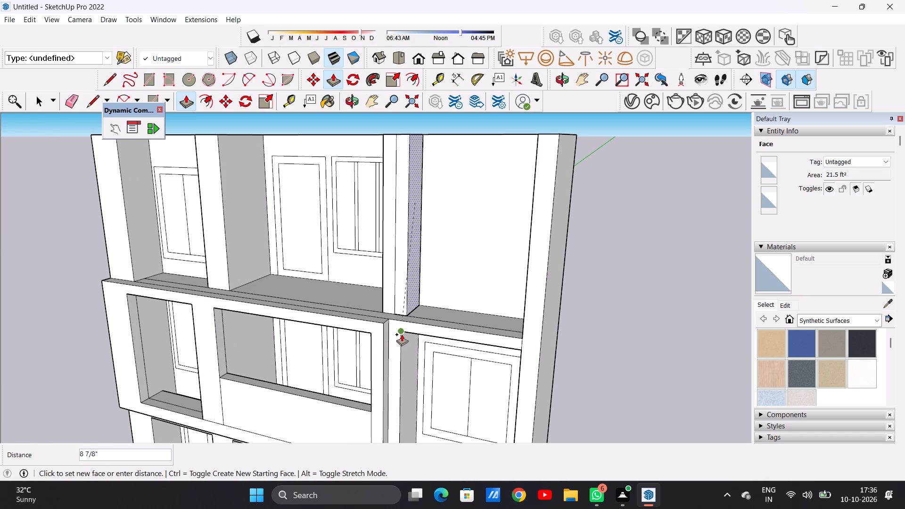
click(402, 334)
key(space)
Draw a window rectangle about 6' 6 9/16" by 5' 10 7/16" on the back wall of the top storey's blank end bay.
scroll(405, 337, down, 7)
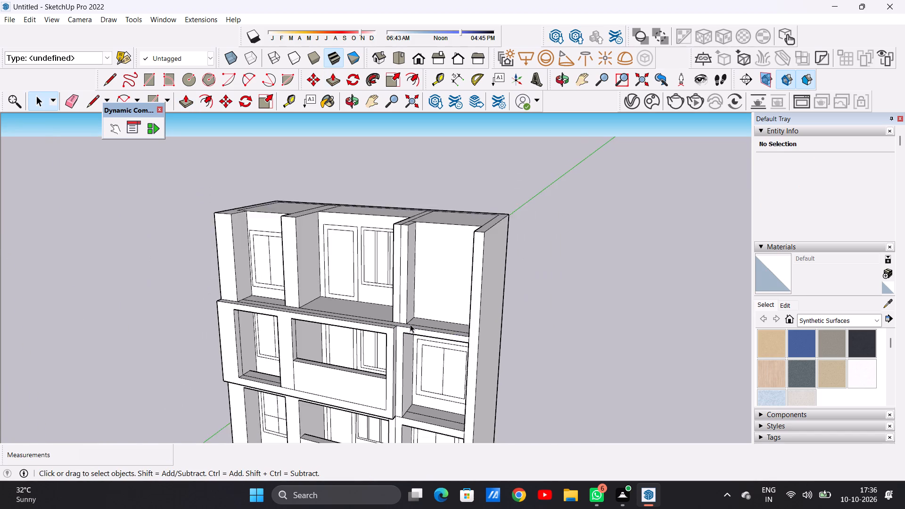
scroll(410, 324, down, 5)
middle_drag(402, 325, 452, 283)
scroll(444, 284, up, 8)
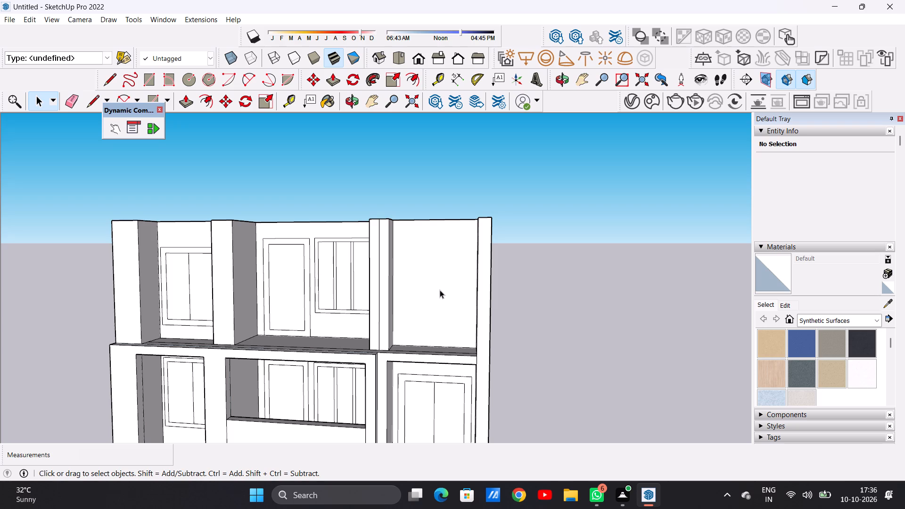
key(r)
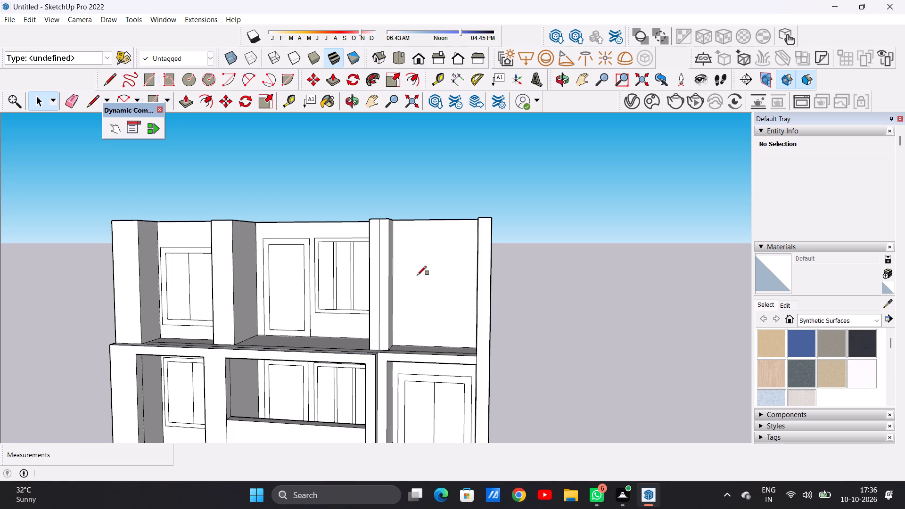
scroll(426, 304, down, 9)
scroll(418, 276, up, 7)
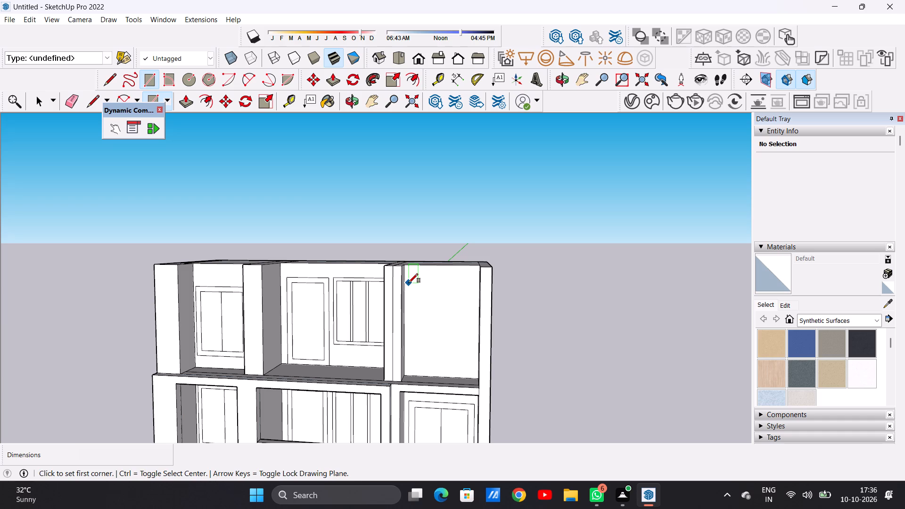
click(409, 283)
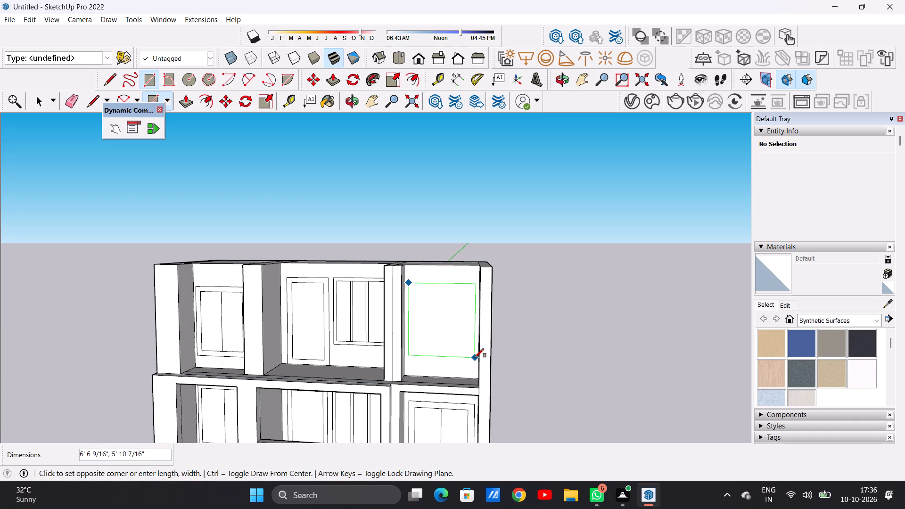
click(475, 358)
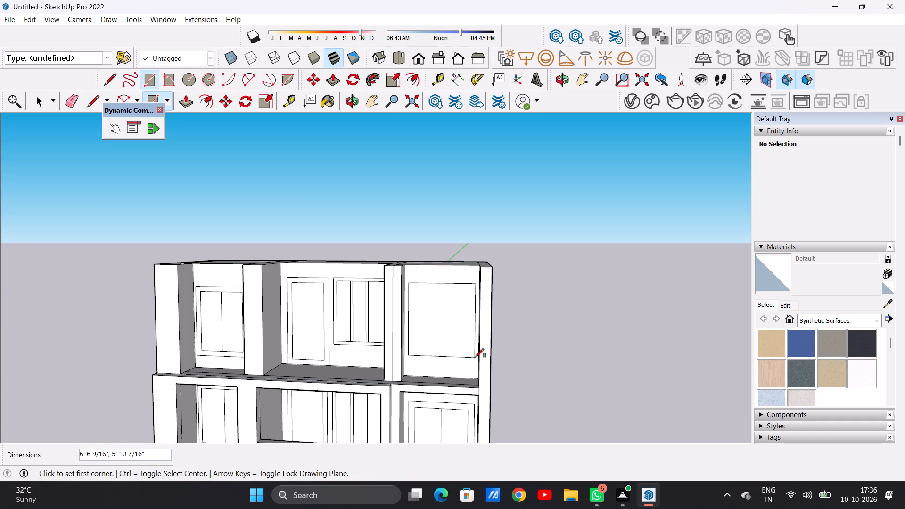
key(space)
Offset the new window rectangle inward about 5 3/16" to form its frame.
scroll(475, 369, down, 14)
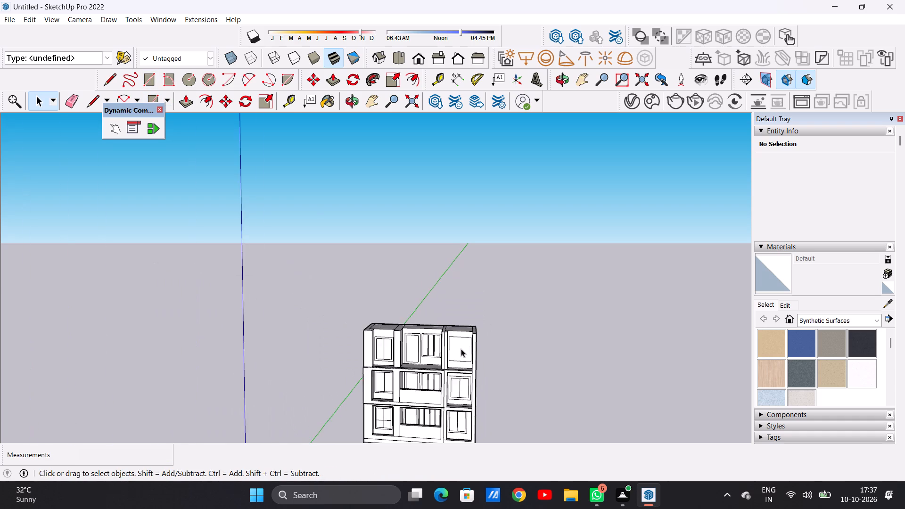
scroll(461, 349, down, 3)
middle_drag(461, 371, 467, 361)
scroll(460, 345, up, 9)
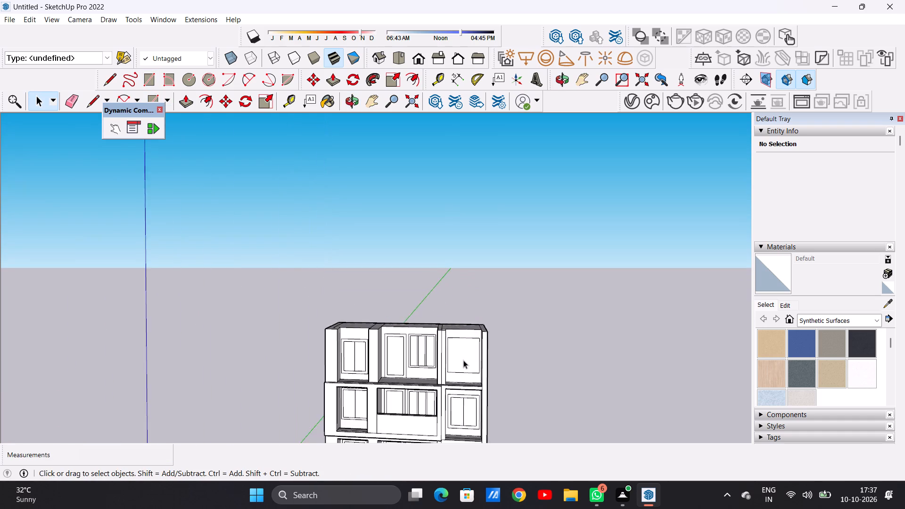
scroll(463, 360, up, 11)
key(o)
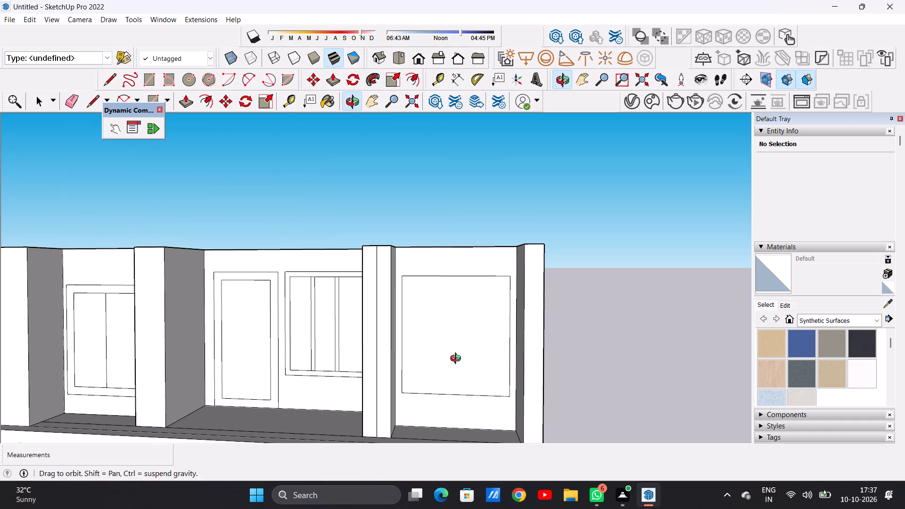
key(f)
click(423, 281)
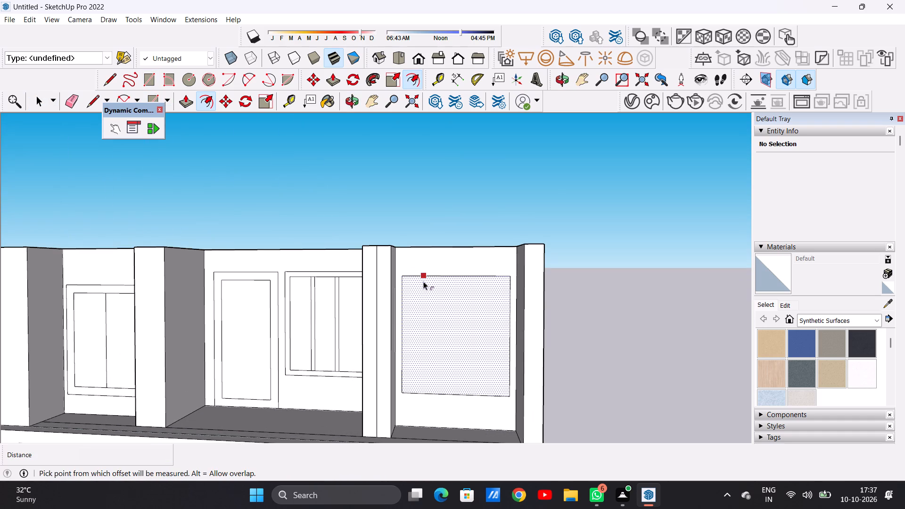
click(426, 284)
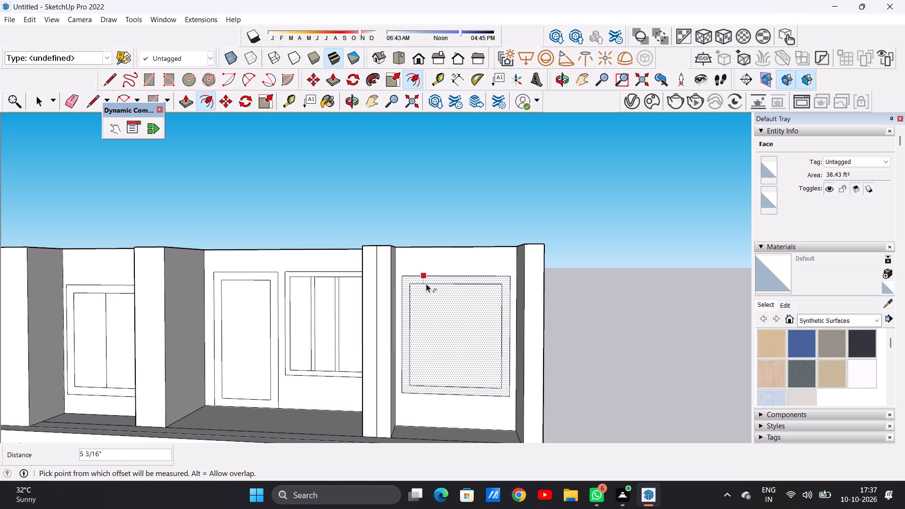
key(space)
Split the window's inner pane in half with a vertical line about 5' 8 3/16" long between its top and bottom midpoints.
scroll(457, 313, down, 14)
scroll(462, 319, up, 2)
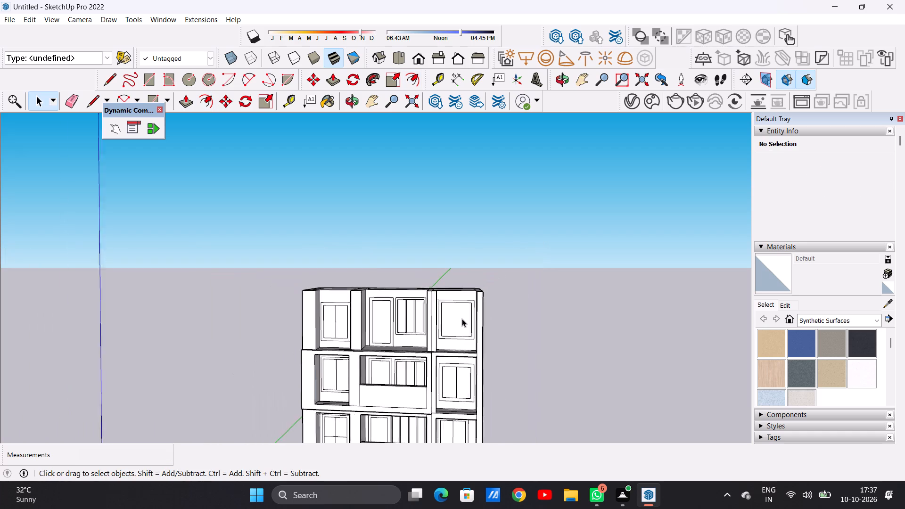
scroll(462, 319, up, 9)
key(l)
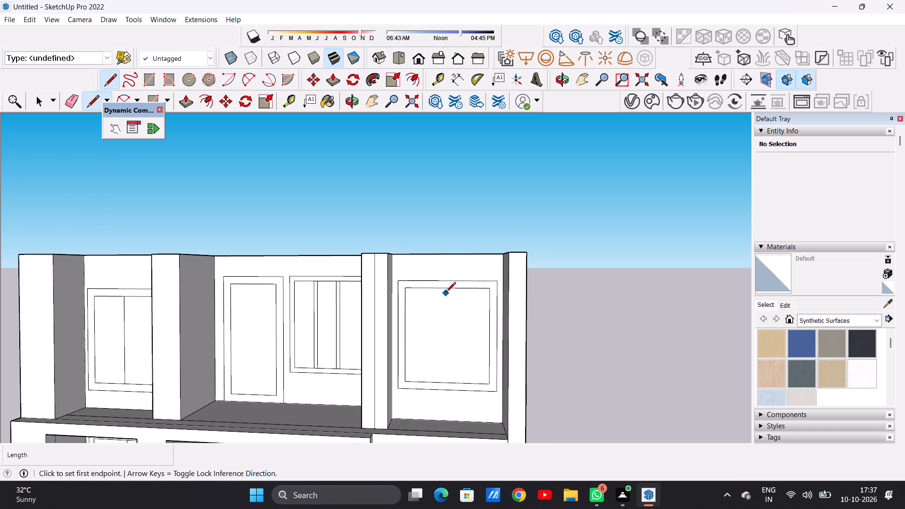
click(449, 289)
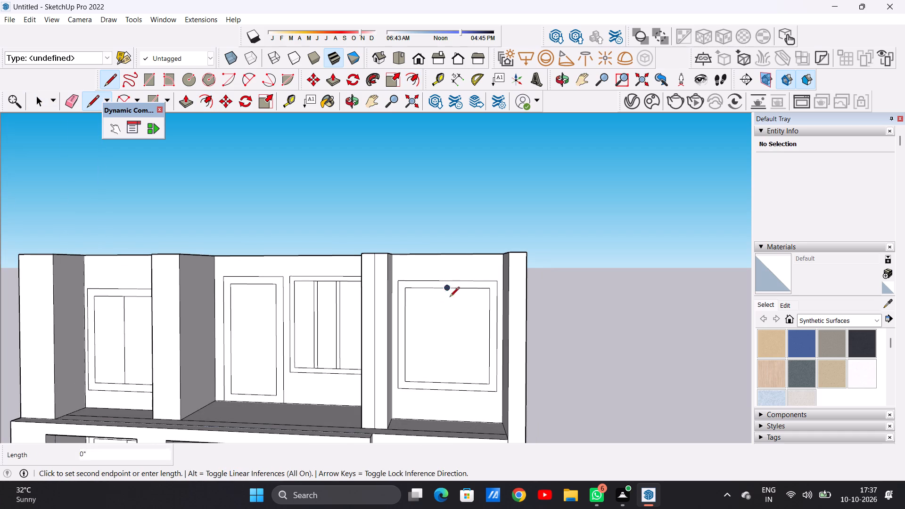
click(447, 382)
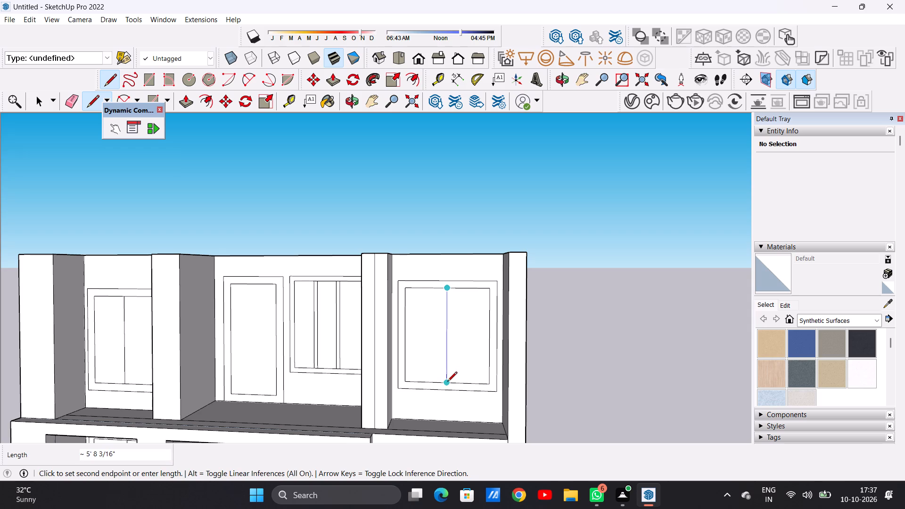
key(space)
Draw a line about 2' 8 3/16" long across the opposite end pier's inner side face, parallel to and just below its top edge.
scroll(441, 335, down, 20)
scroll(441, 335, down, 3)
middle_drag(423, 329, 404, 328)
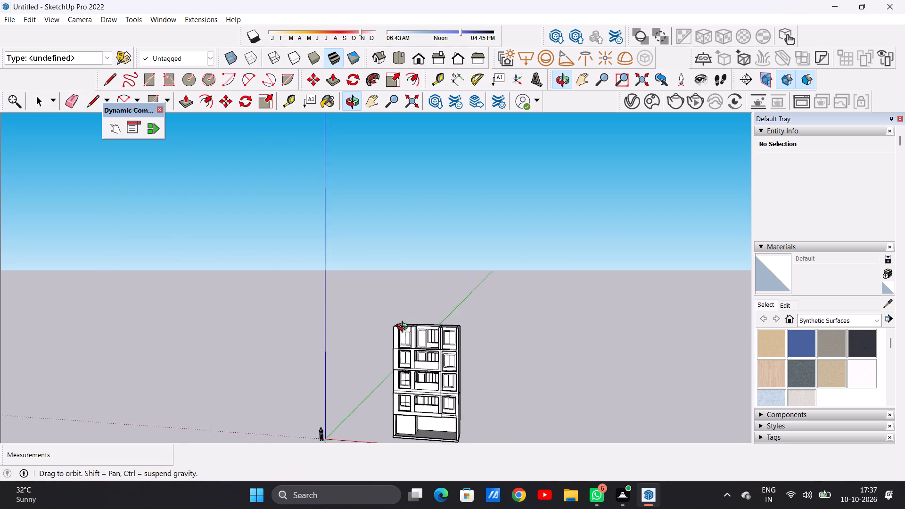
middle_drag(404, 328, 448, 343)
scroll(446, 352, up, 18)
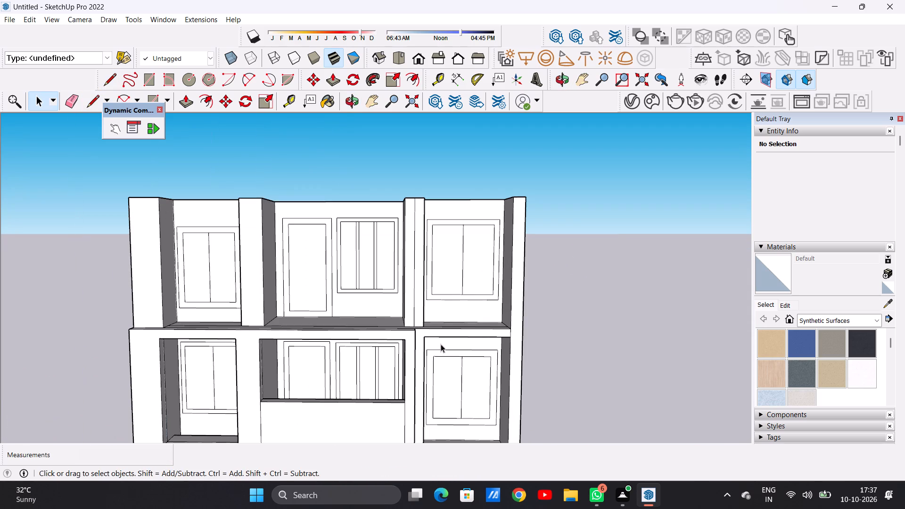
scroll(411, 331, down, 12)
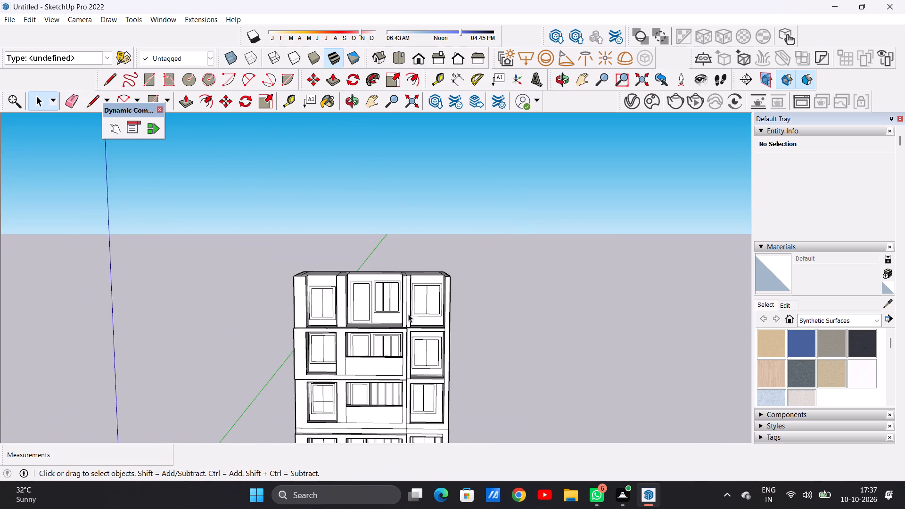
middle_drag(375, 337, 297, 381)
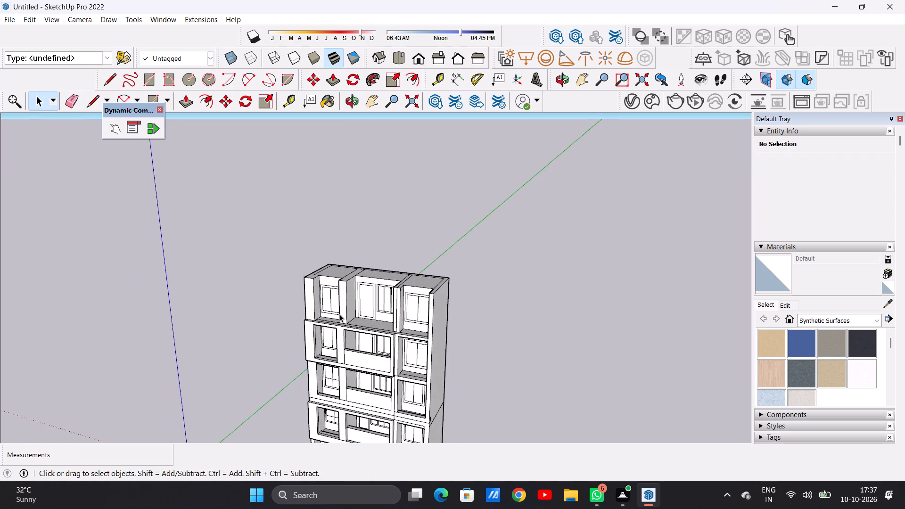
scroll(336, 291, up, 6)
middle_drag(321, 286, 257, 343)
scroll(306, 283, up, 6)
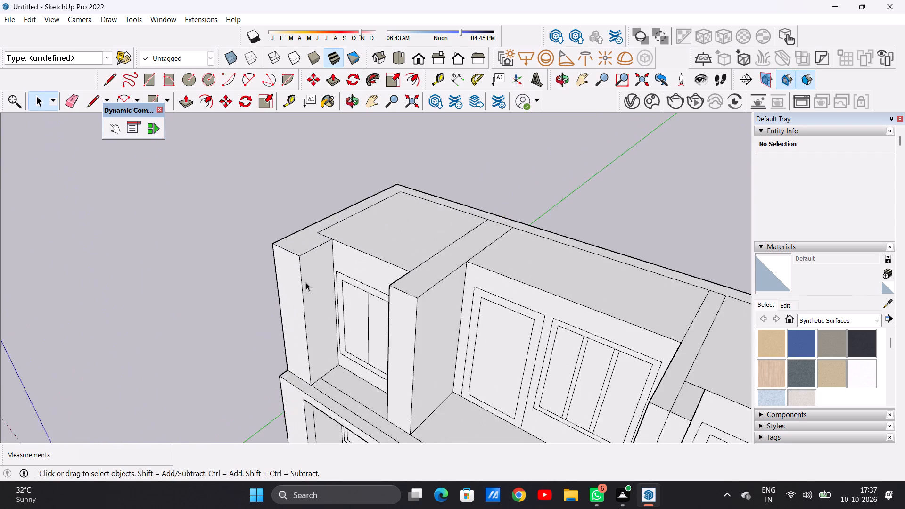
scroll(306, 282, up, 4)
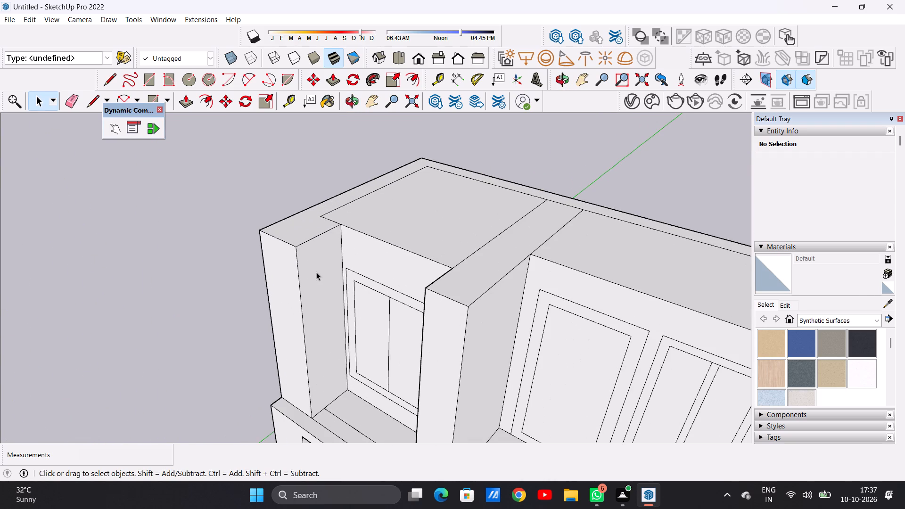
key(l)
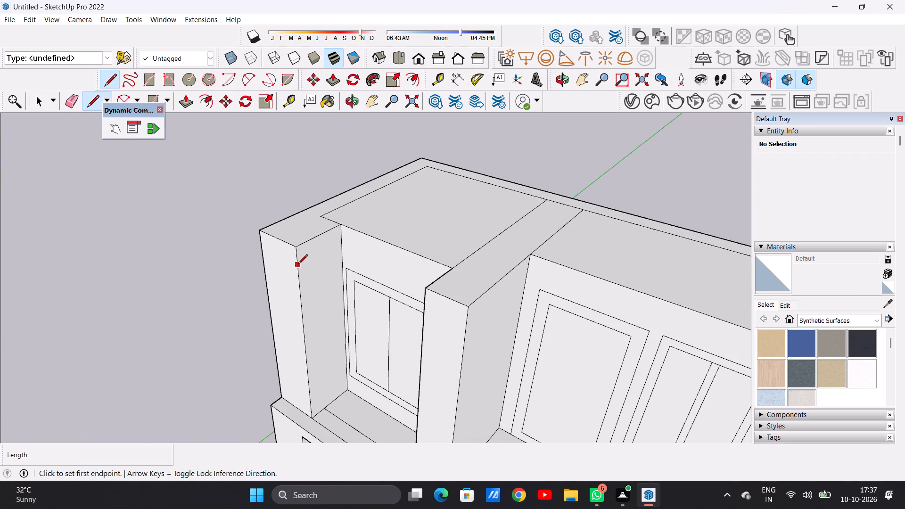
click(298, 265)
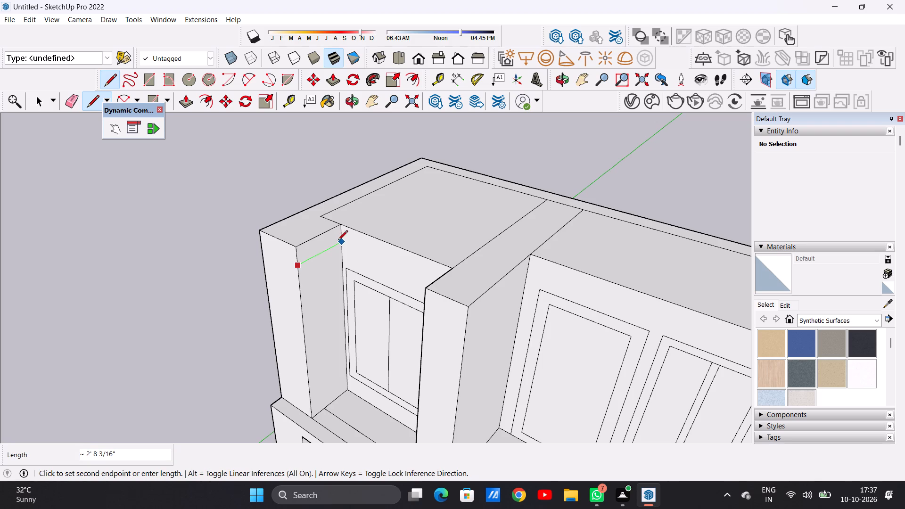
click(340, 241)
key(space)
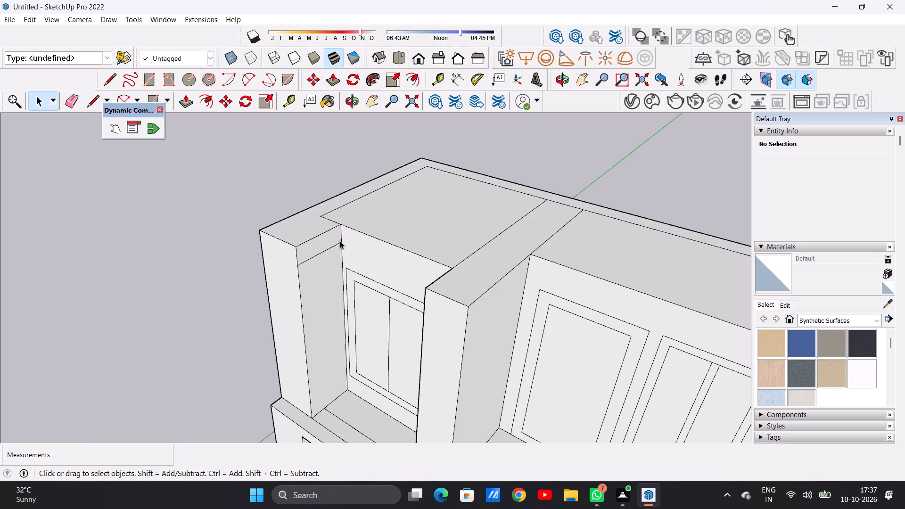
Pull the strip at the top of the end pier about 5' 10 3/16" across the bay to the partition, forming a beam.
key(p)
click(313, 243)
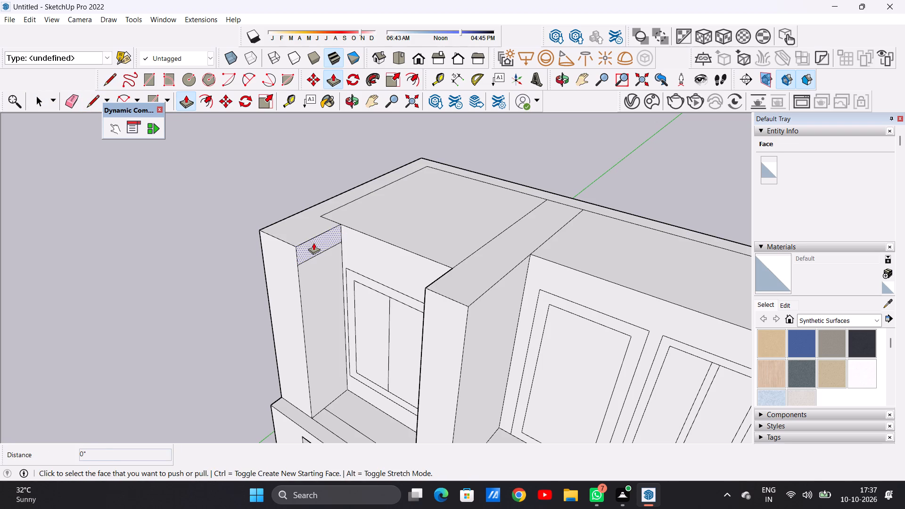
scroll(386, 273, down, 6)
middle_drag(373, 287, 464, 252)
scroll(423, 280, up, 12)
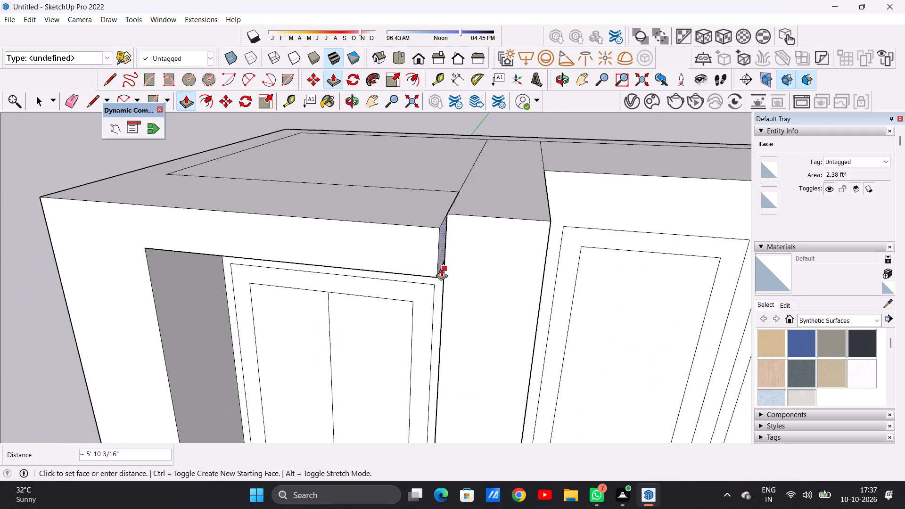
click(448, 209)
scroll(461, 248, down, 4)
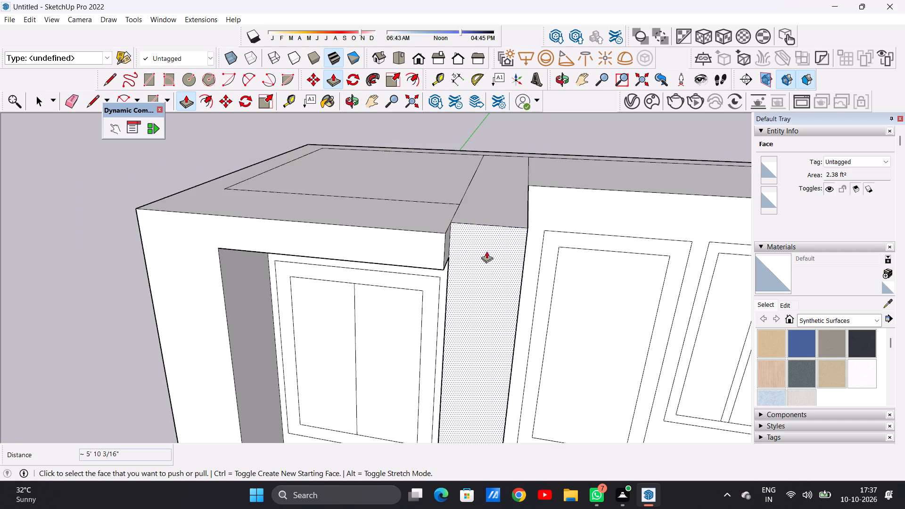
middle_drag(475, 259, 394, 254)
scroll(395, 253, down, 9)
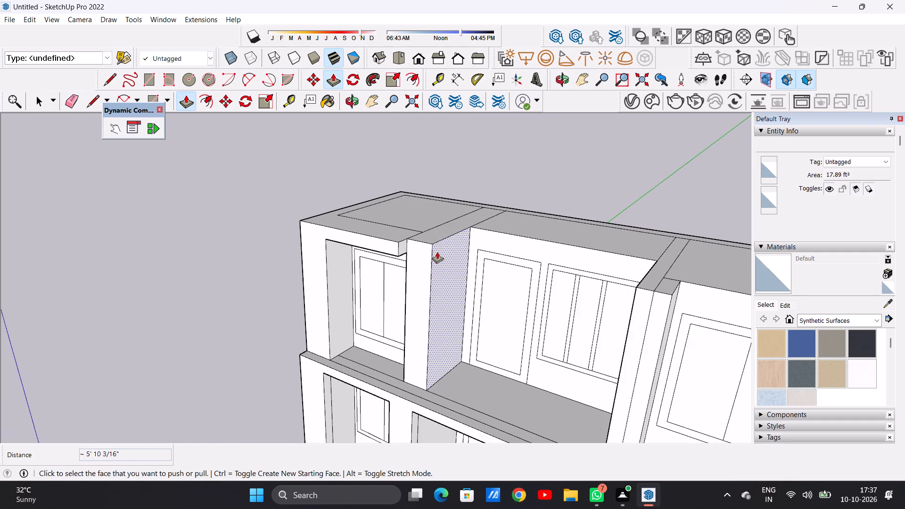
scroll(427, 261, up, 3)
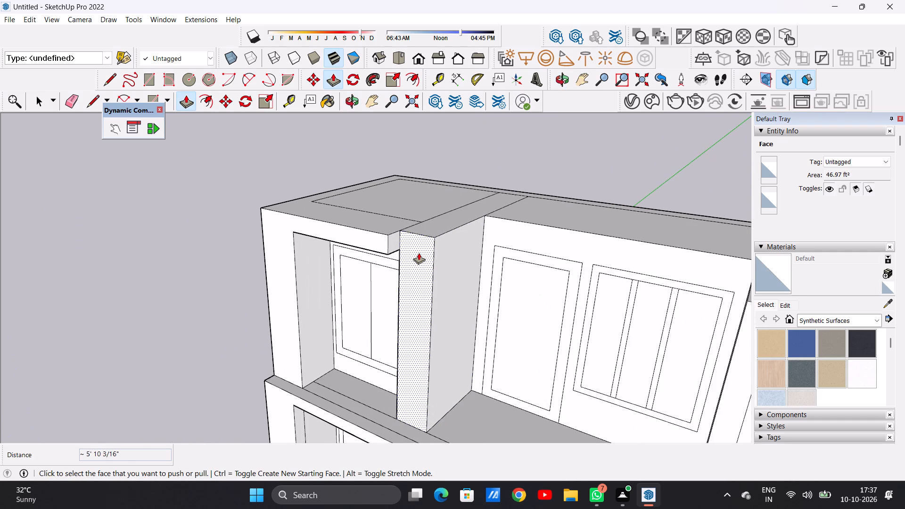
key(space)
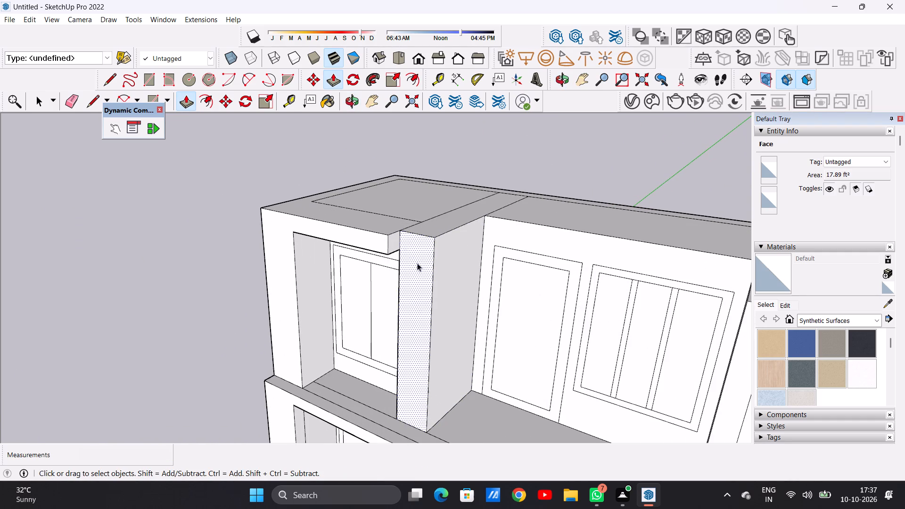
Draw a line about 4' 8 3/8" long across the partition's side face in the middle bay, just below its top edge.
scroll(416, 271, down, 10)
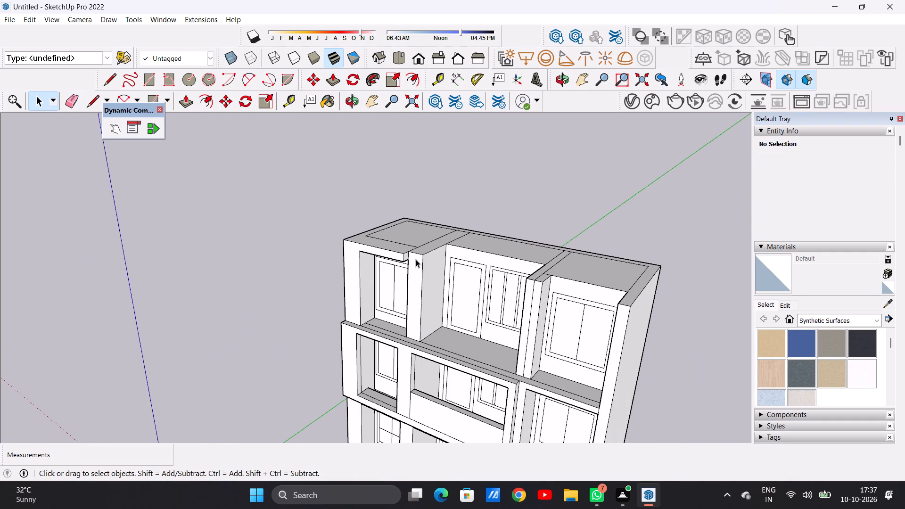
scroll(408, 259, up, 8)
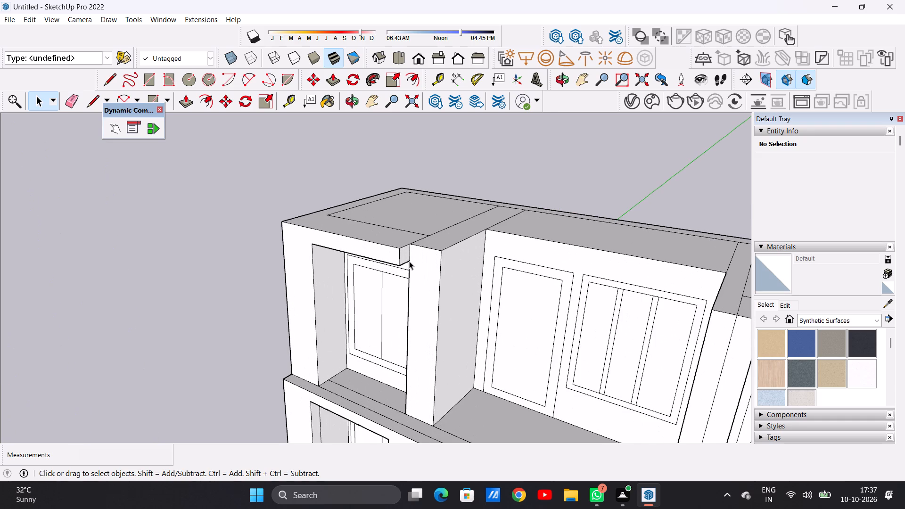
scroll(409, 261, down, 8)
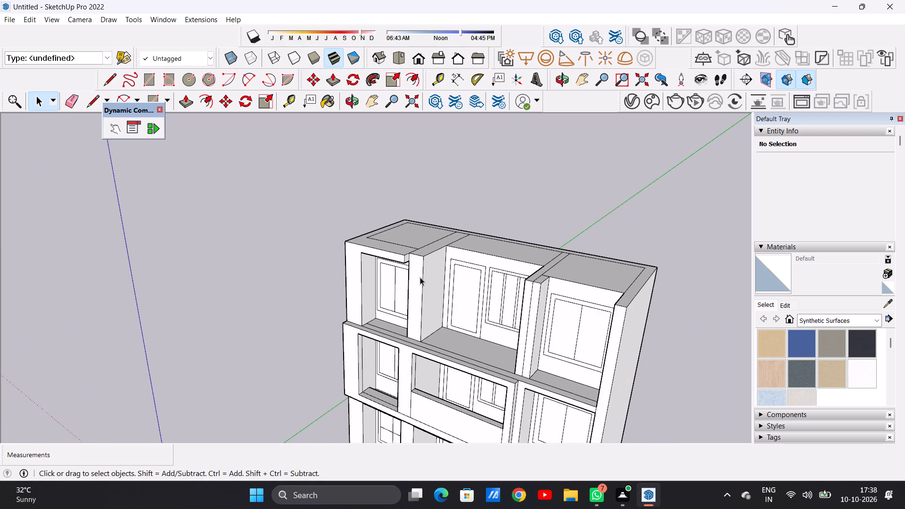
scroll(420, 268, up, 7)
scroll(428, 260, down, 1)
scroll(428, 260, up, 3)
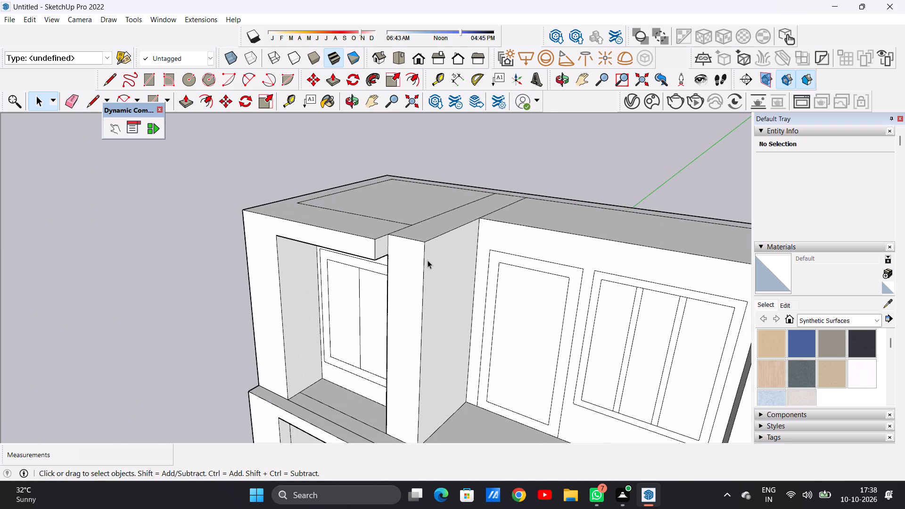
key(l)
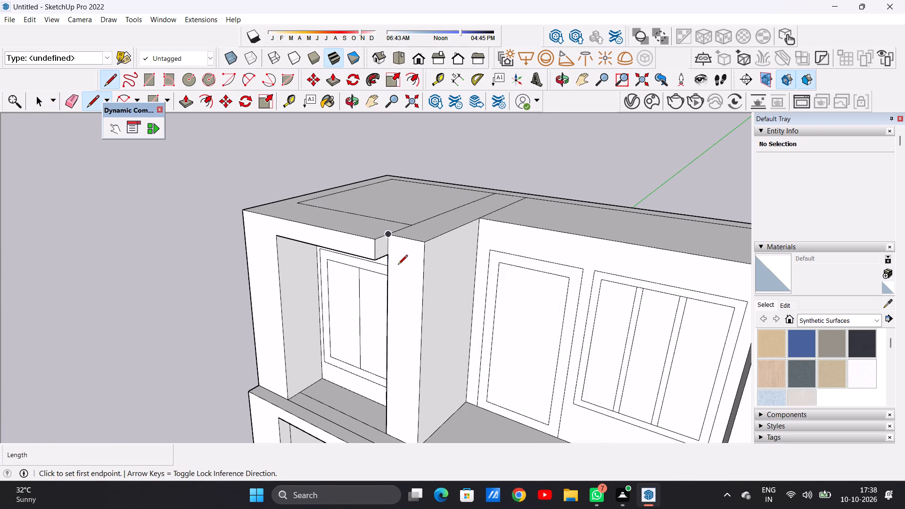
click(424, 263)
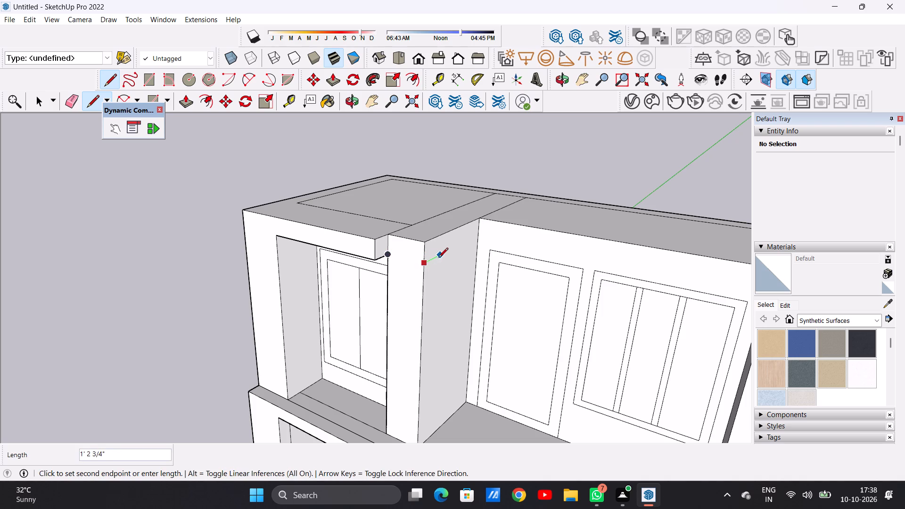
click(425, 264)
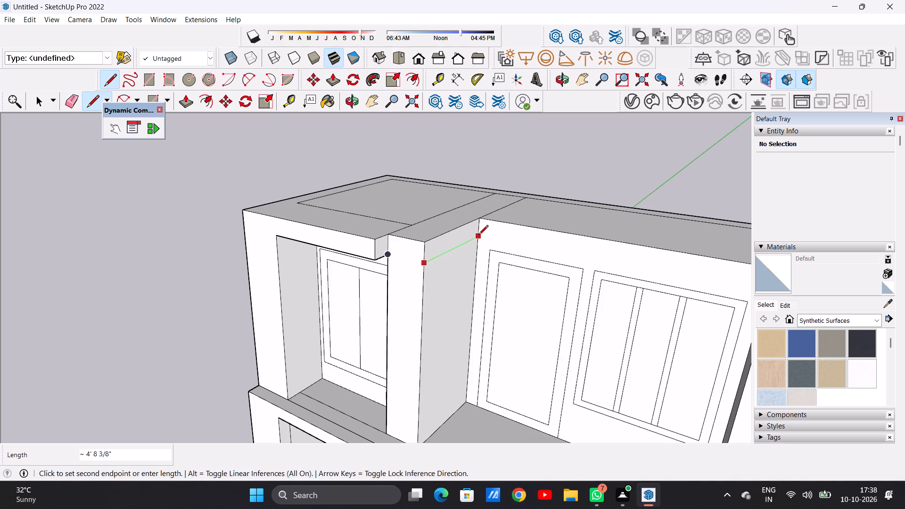
click(478, 236)
key(space)
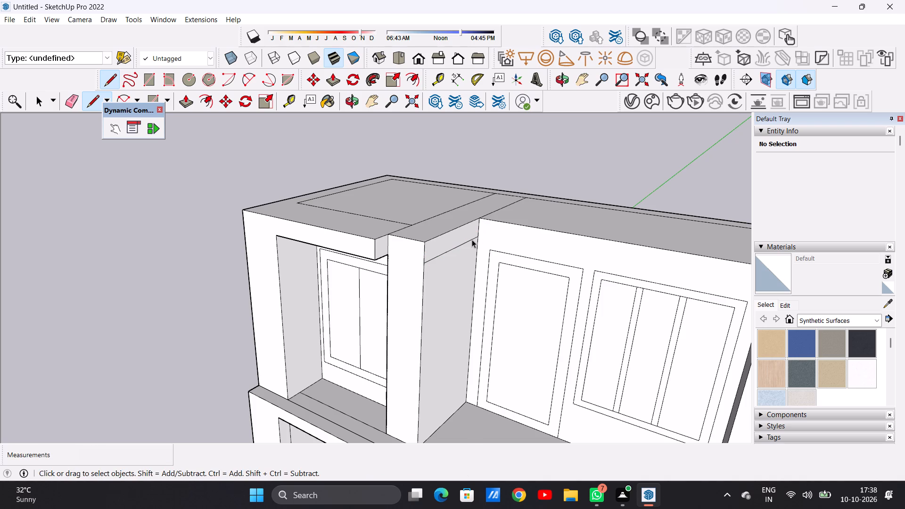
Pull the strip at the top of the partition across the middle bay to the opposite partition, forming a beam.
key(p)
click(433, 243)
scroll(457, 293, down, 5)
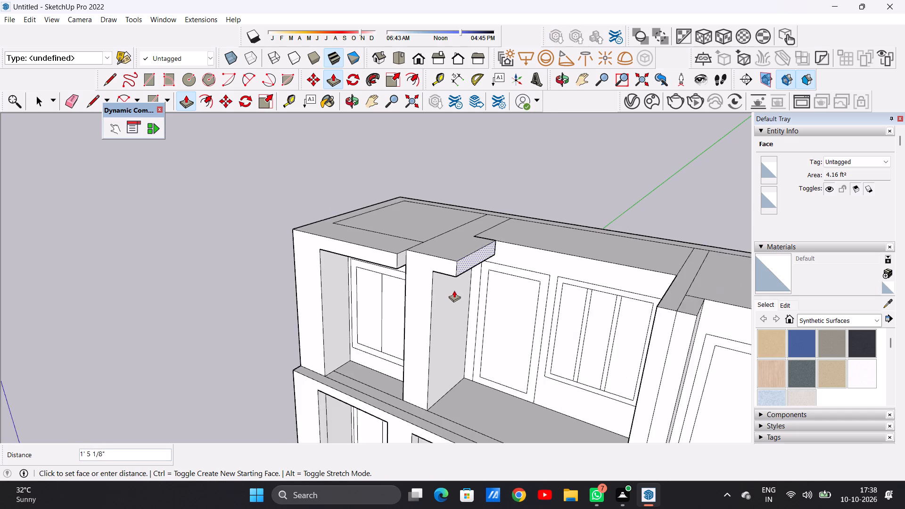
scroll(454, 290, down, 8)
middle_drag(451, 293, 527, 270)
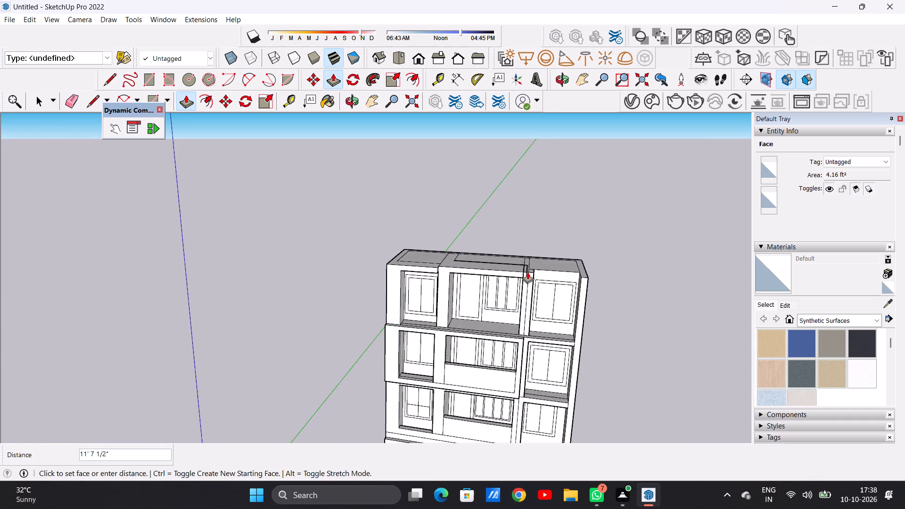
scroll(527, 272, up, 19)
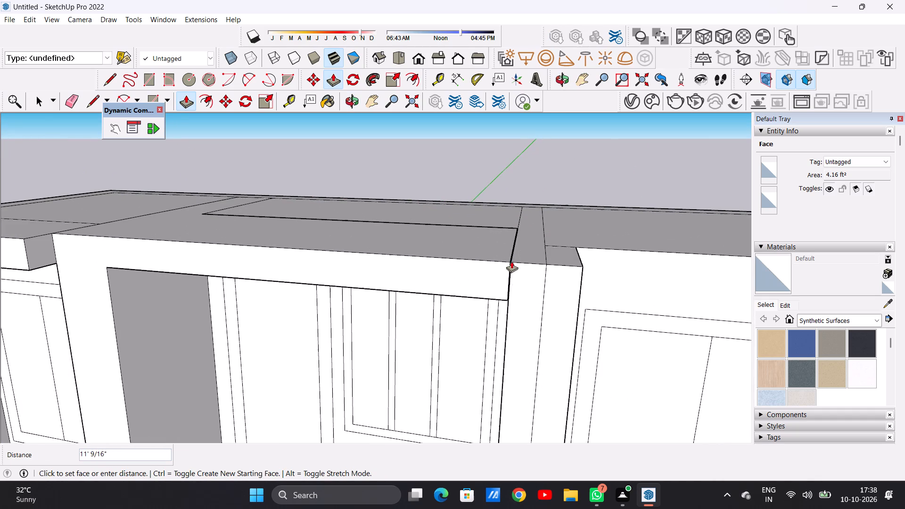
middle_drag(520, 263, 449, 265)
scroll(451, 274, up, 7)
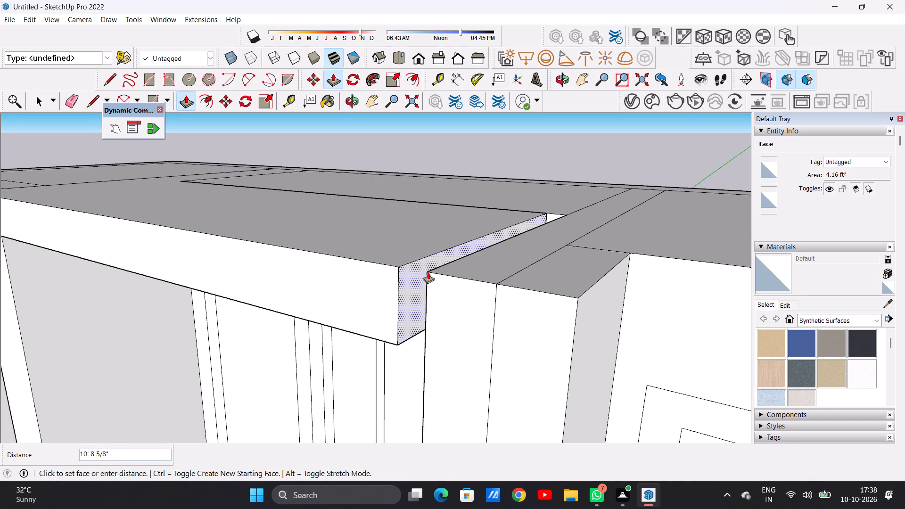
middle_drag(420, 284, 545, 262)
scroll(558, 246, up, 7)
scroll(543, 228, down, 1)
scroll(543, 228, up, 5)
click(542, 219)
key(space)
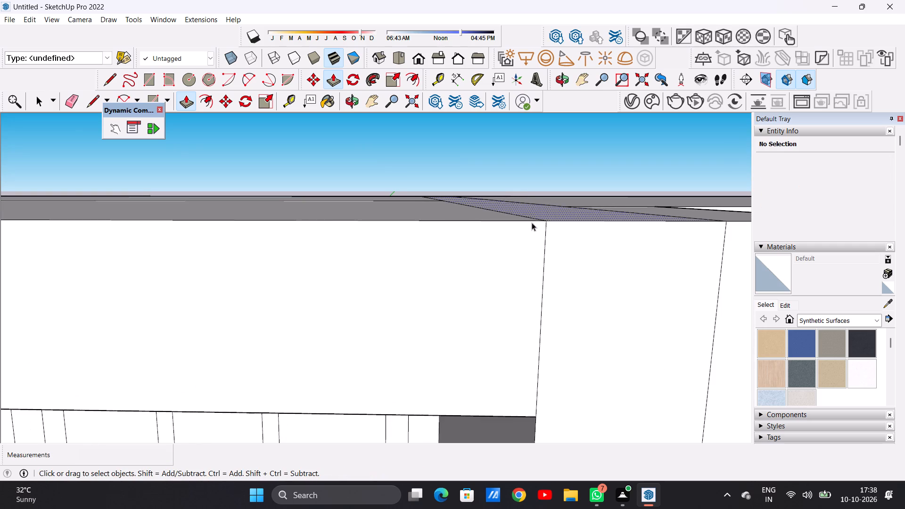
Erase the seam line between the new beam's front face and the far partition.
scroll(454, 295, down, 9)
scroll(454, 295, up, 1)
scroll(451, 298, down, 20)
scroll(451, 298, down, 5)
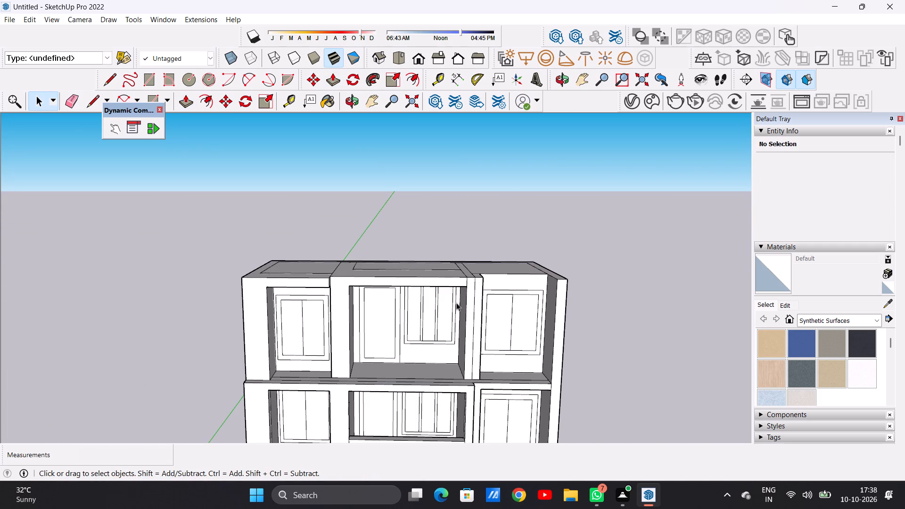
middle_drag(473, 304, 452, 301)
scroll(473, 284, up, 7)
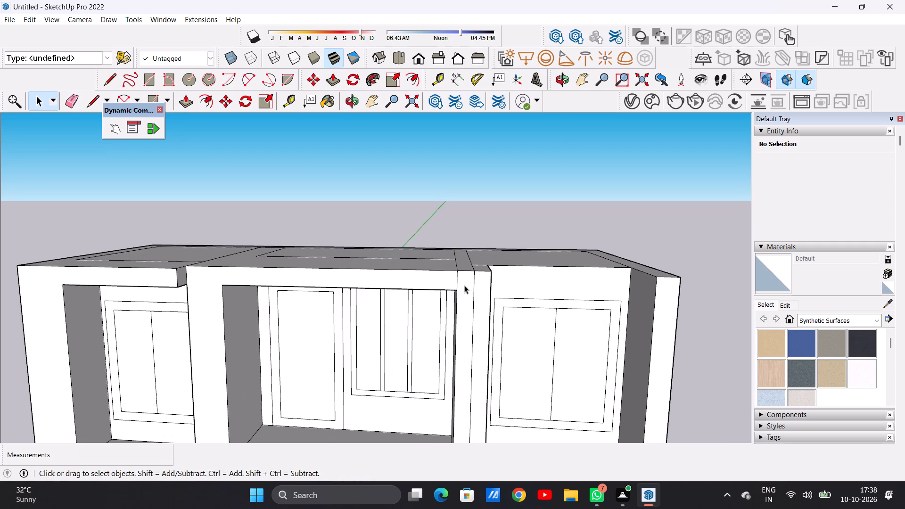
key(e)
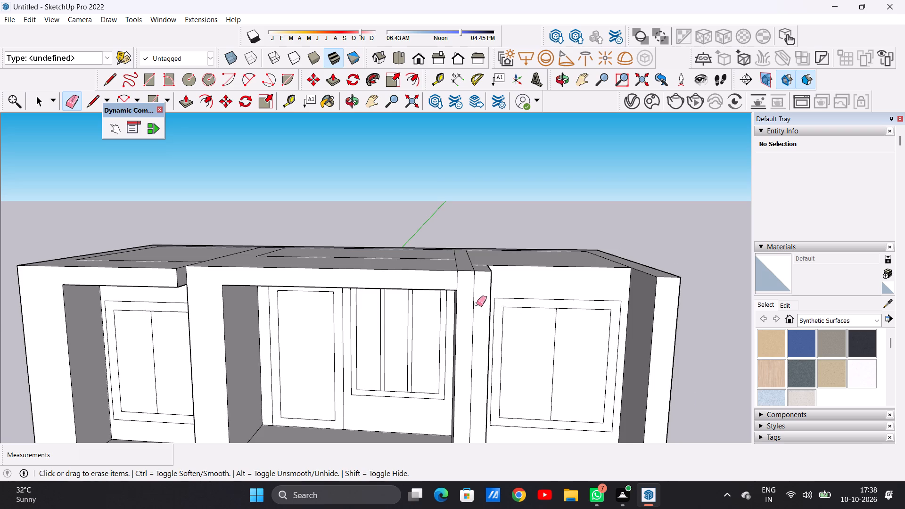
scroll(475, 302, up, 7)
click(444, 267)
scroll(462, 283, down, 8)
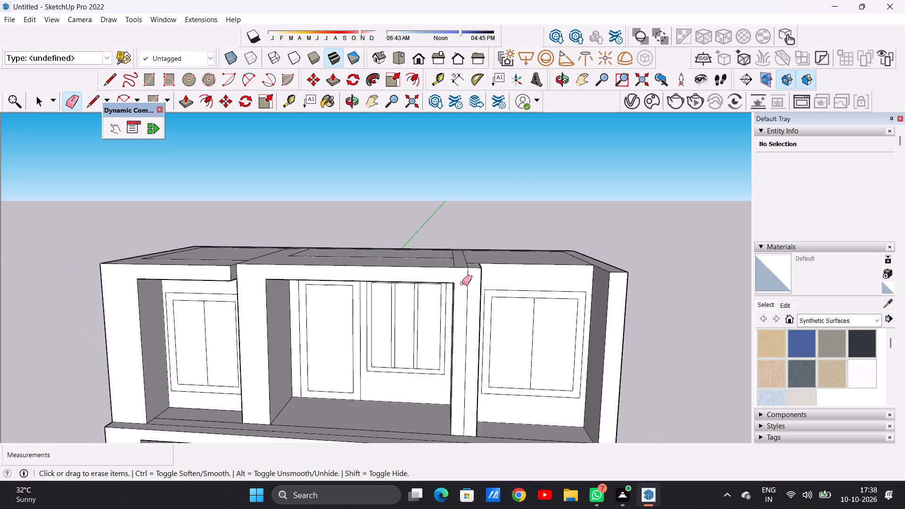
scroll(462, 283, down, 9)
scroll(341, 275, up, 9)
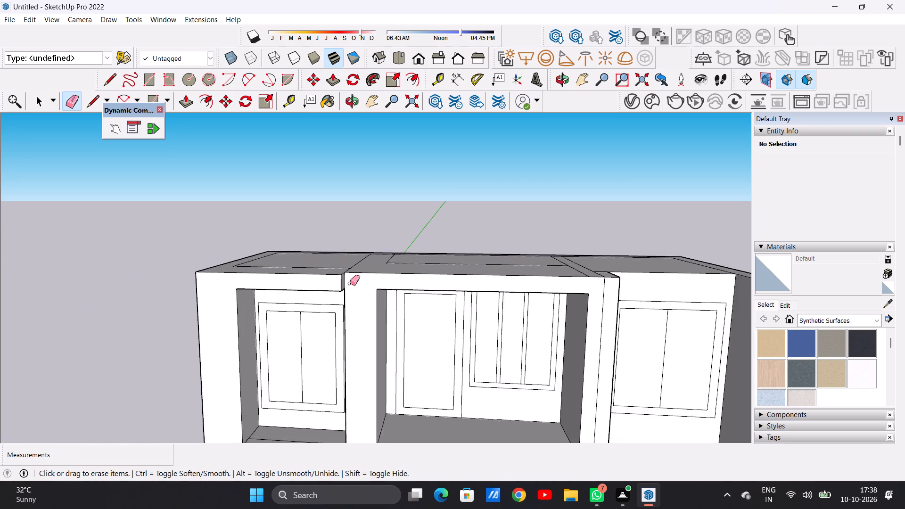
scroll(350, 283, up, 3)
scroll(350, 283, down, 1)
key(space)
Pull the middle bay's front frame face about 10 11/16" forward, flush with the neighbouring end bay's beam.
scroll(372, 292, down, 5)
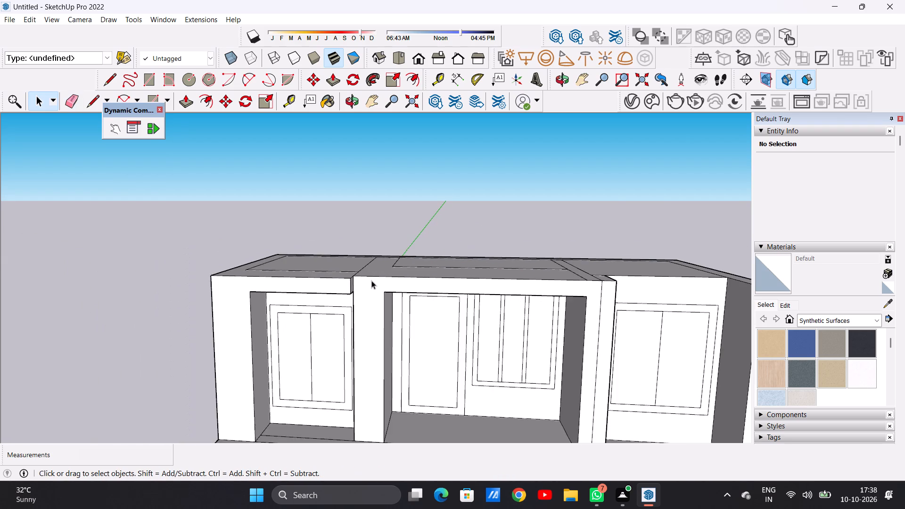
scroll(371, 280, down, 10)
middle_drag(378, 383, 381, 435)
scroll(378, 302, up, 2)
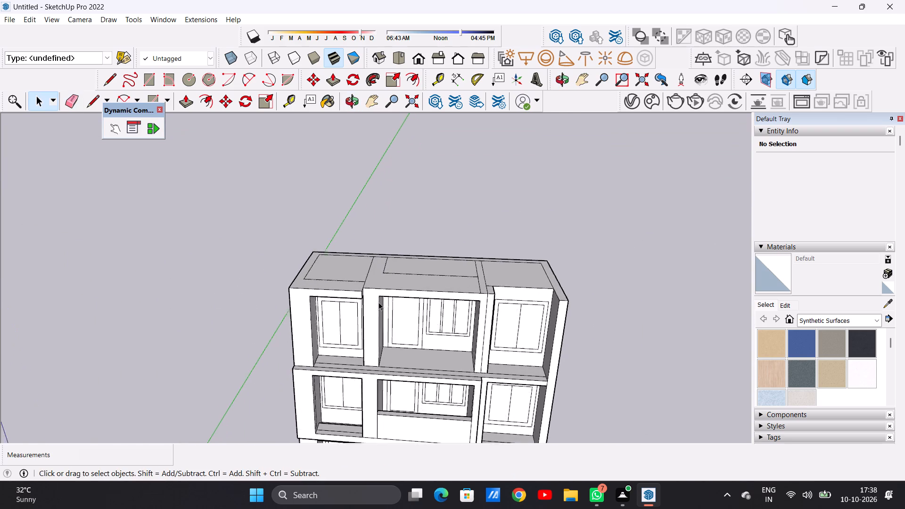
scroll(378, 302, up, 6)
middle_drag(371, 302, 298, 322)
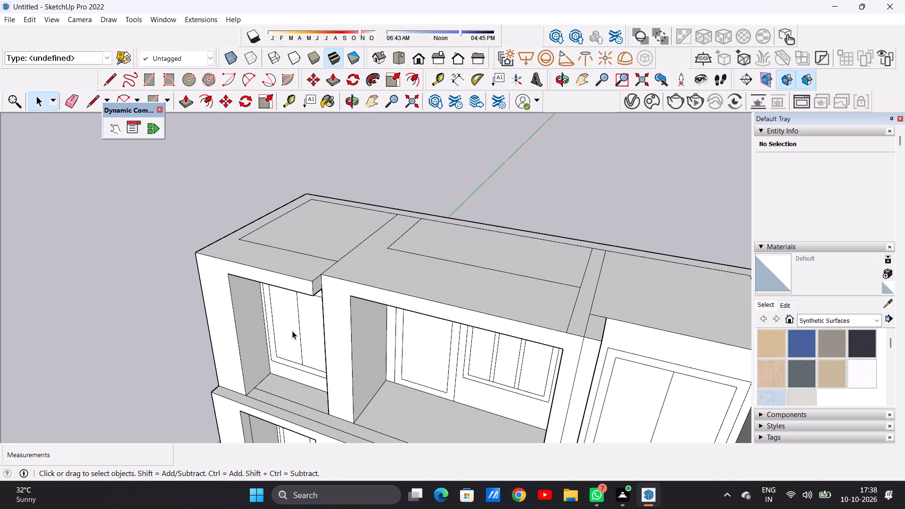
key(p)
scroll(343, 285, up, 5)
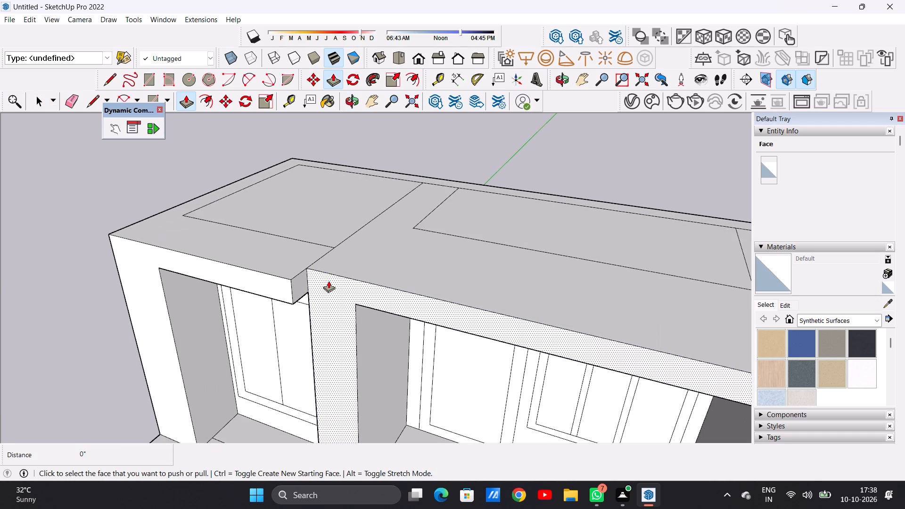
click(315, 282)
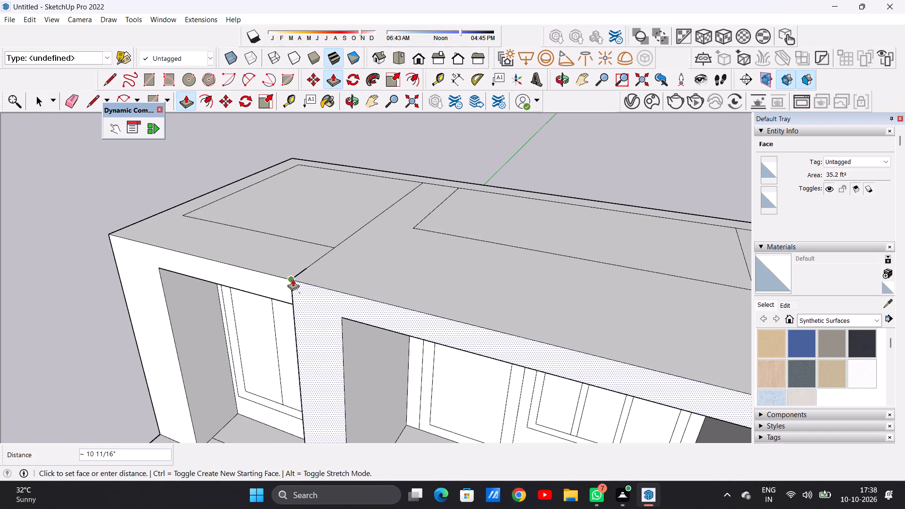
click(293, 279)
key(space)
Raise the front floor strip in the top storey's end bay about 1' 1 15/16" to form a low parapet.
scroll(424, 318, down, 14)
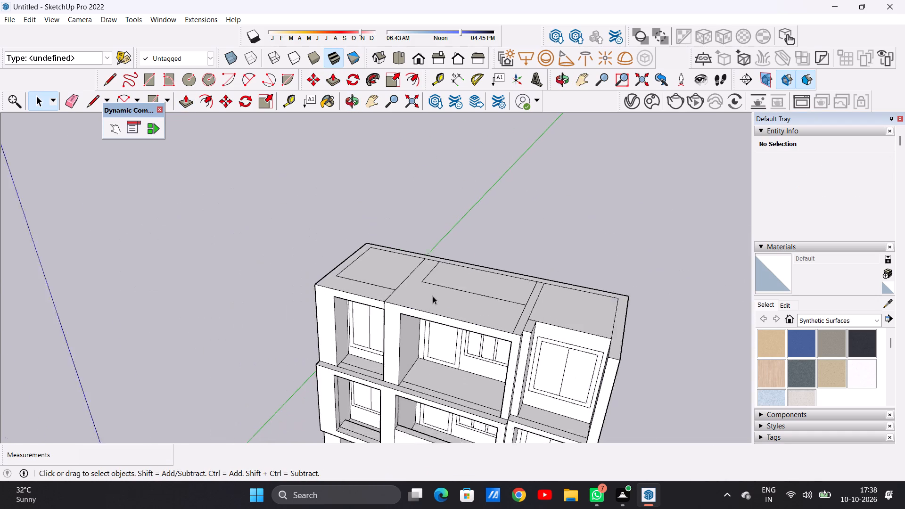
scroll(433, 296, down, 1)
middle_drag(403, 351, 466, 329)
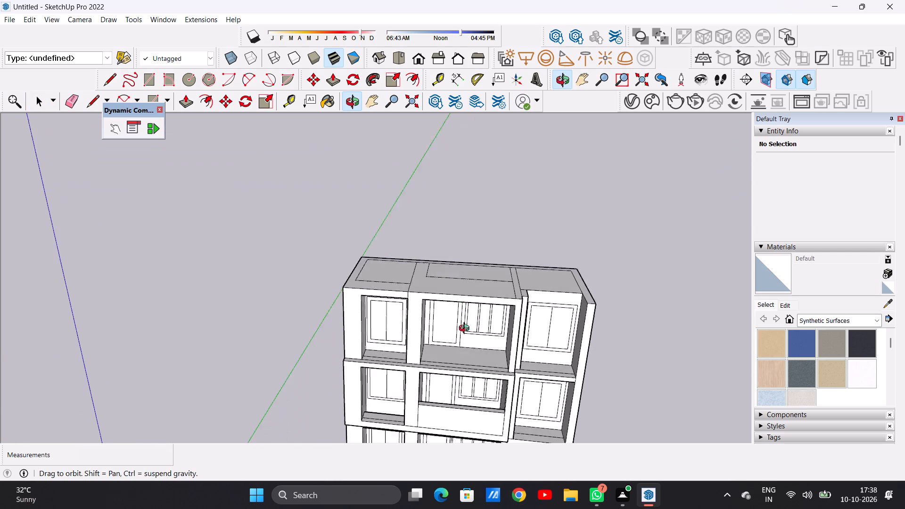
middle_drag(466, 329, 481, 356)
scroll(466, 367, up, 13)
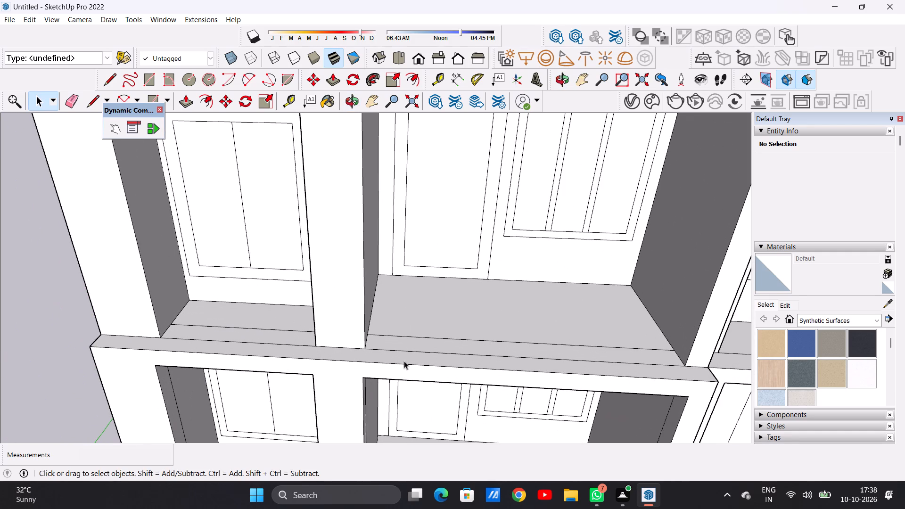
scroll(377, 342, down, 9)
middle_drag(369, 323, 370, 361)
scroll(351, 343, up, 6)
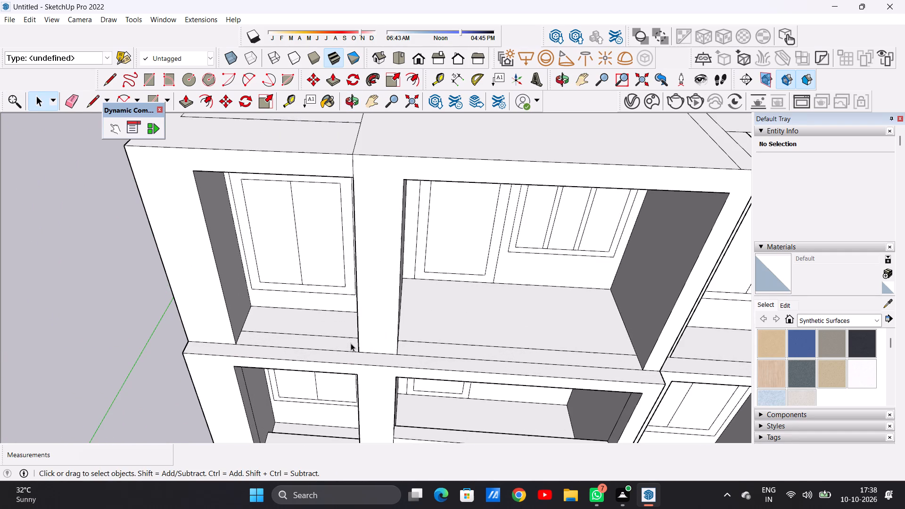
key(p)
scroll(346, 332, up, 4)
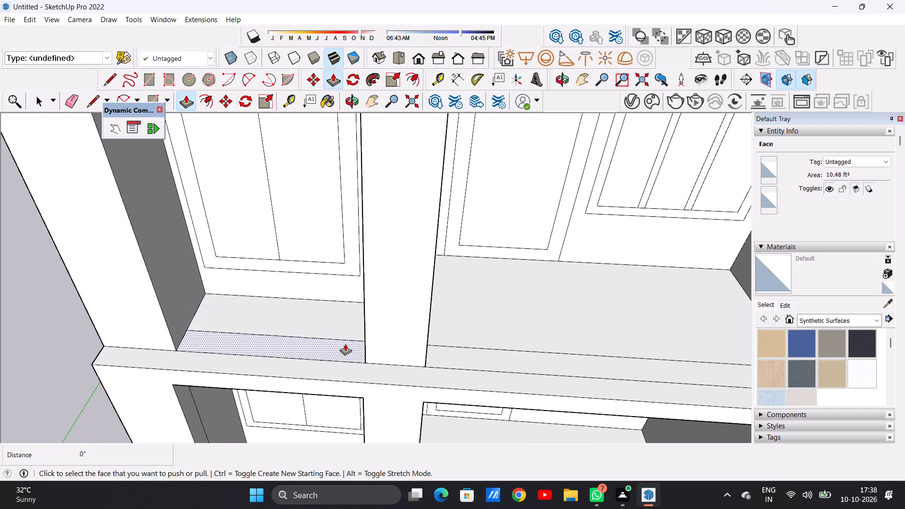
click(350, 348)
scroll(356, 329, down, 5)
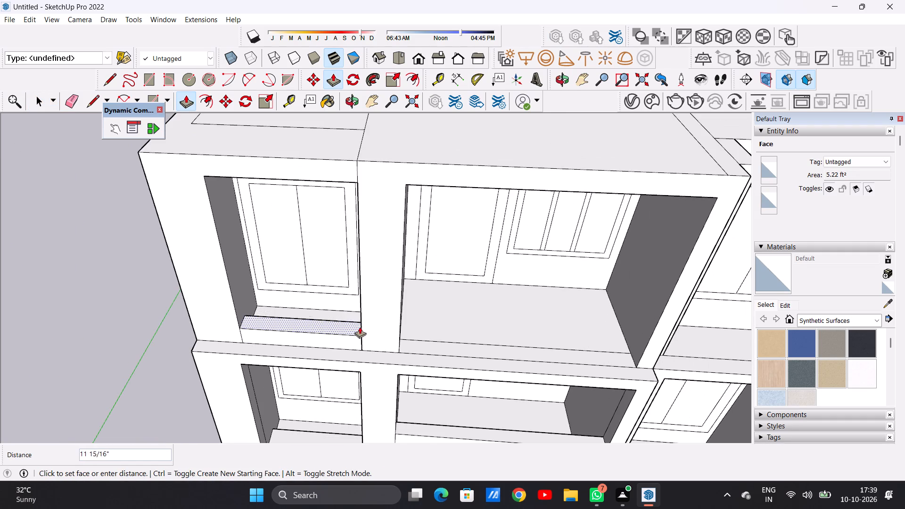
middle_drag(362, 323, 376, 273)
middle_drag(367, 312, 372, 277)
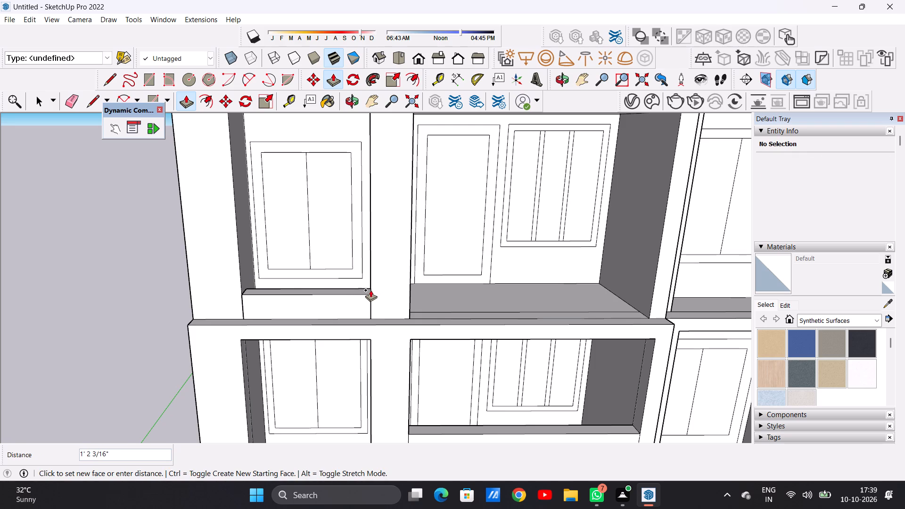
click(370, 291)
Raise the front floor strip of the top storey's middle bay about 3' 10 7/16" to form a balcony parapet.
scroll(355, 309, down, 8)
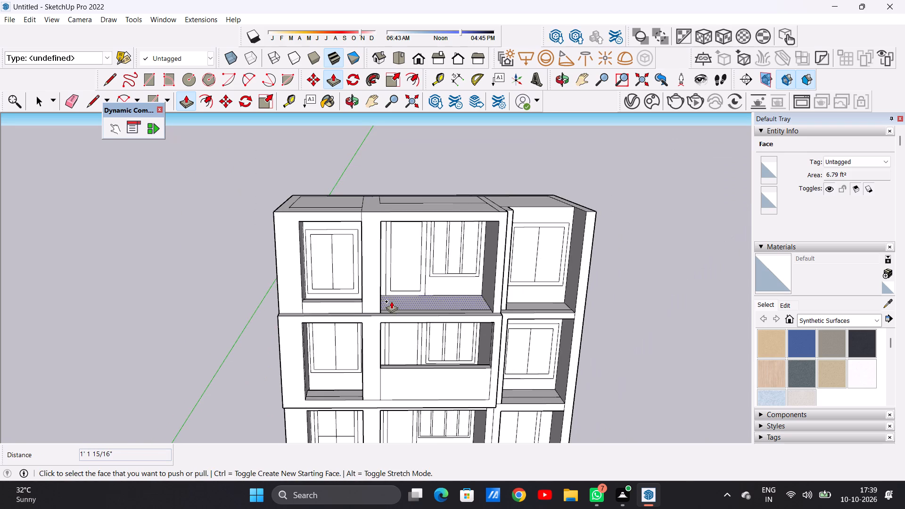
scroll(391, 301, up, 11)
middle_drag(390, 317, 391, 367)
scroll(376, 364, up, 2)
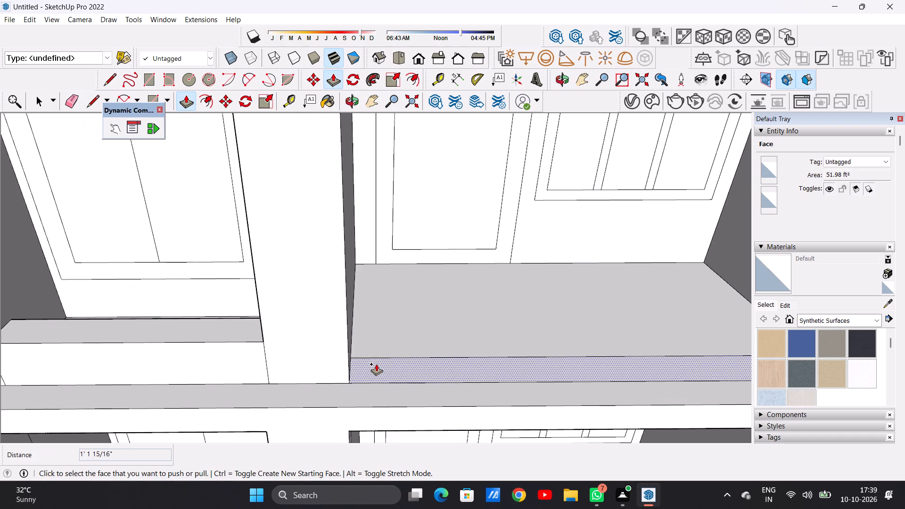
click(376, 364)
scroll(377, 334, down, 14)
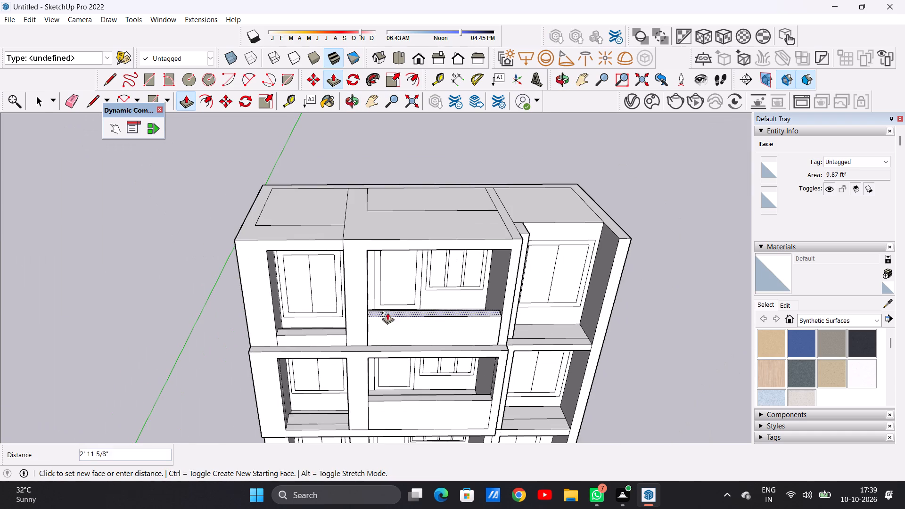
middle_drag(400, 316, 377, 273)
scroll(492, 300, up, 2)
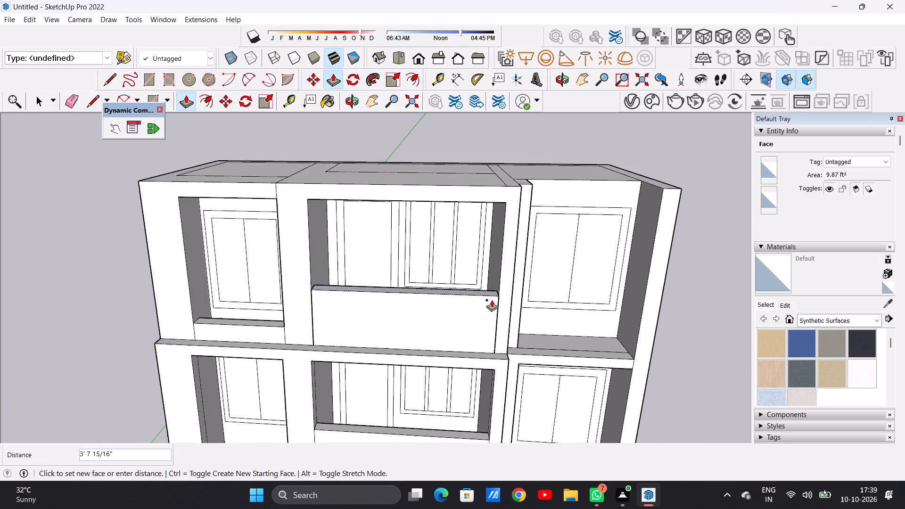
scroll(492, 300, up, 3)
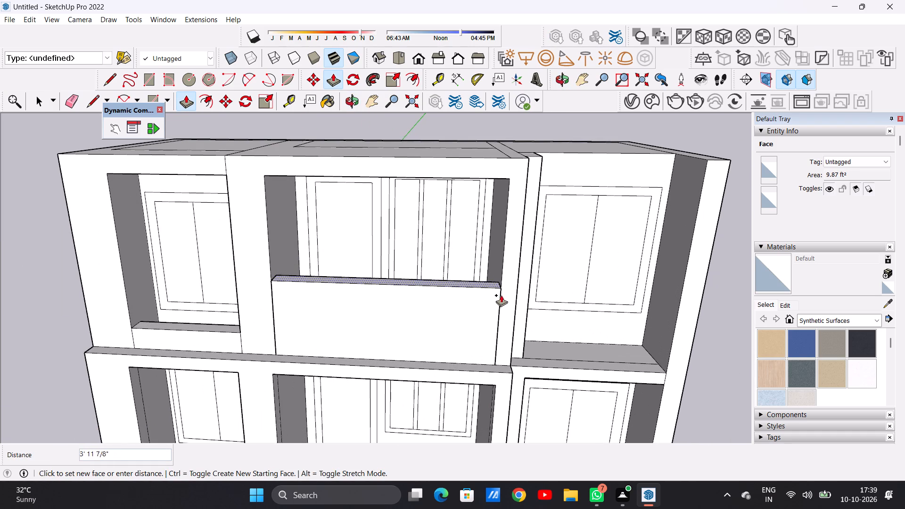
click(502, 298)
Raise the front floor strip of the top storey's opposite, recessed end bay about 10 1/8" to form a low parapet.
scroll(463, 312, down, 5)
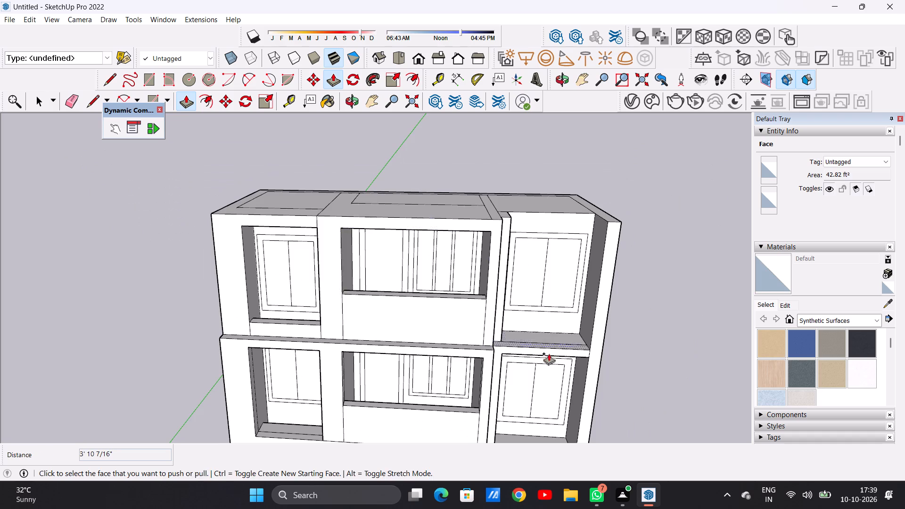
middle_drag(549, 359, 551, 391)
scroll(550, 342, up, 10)
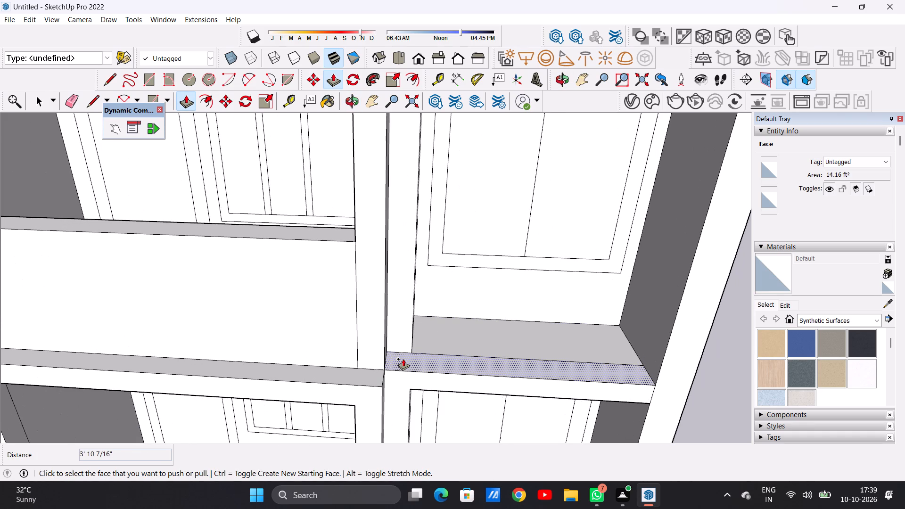
click(403, 359)
scroll(408, 338, down, 5)
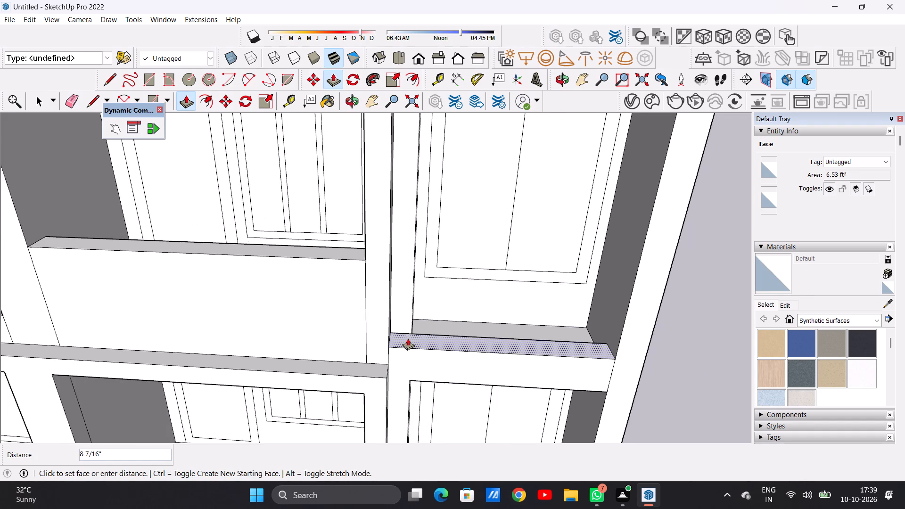
scroll(408, 338, down, 2)
middle_drag(415, 332, 412, 329)
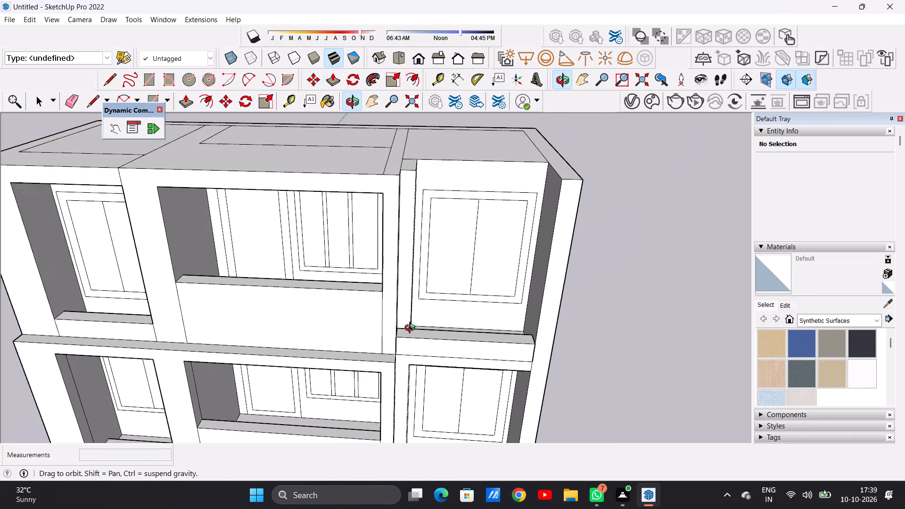
middle_drag(412, 329, 396, 278)
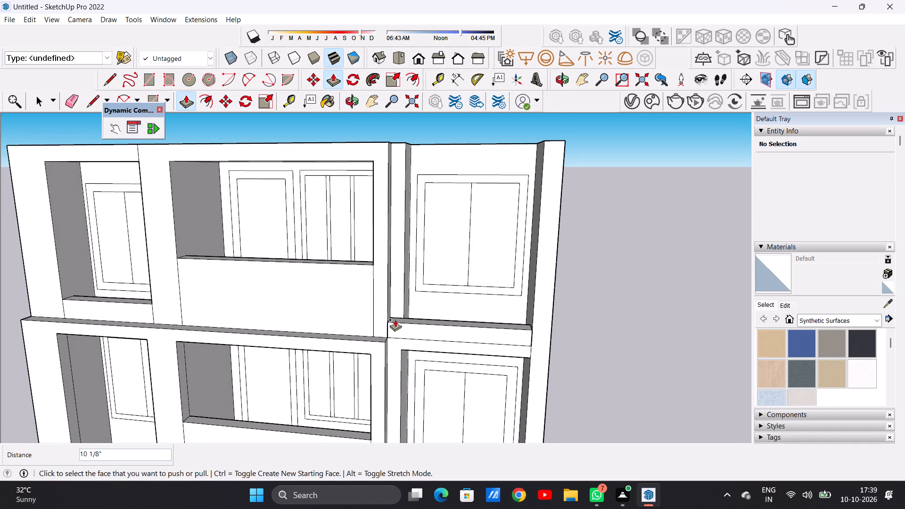
click(395, 320)
key(space)
Pull the narrow front face of the top storey's pillar beside the recessed end bay about 10 11/16" forward, flush with the middle bay's frame.
scroll(420, 339, down, 5)
scroll(422, 340, up, 1)
scroll(422, 340, down, 5)
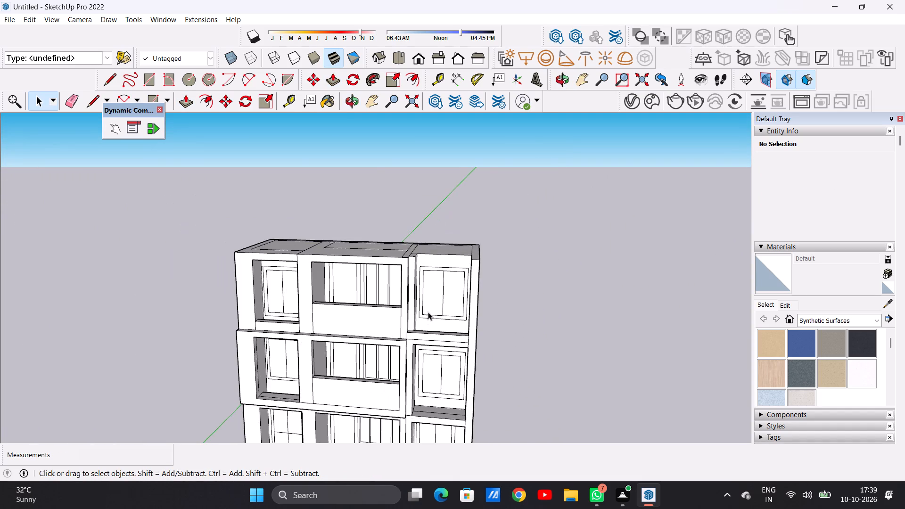
middle_drag(428, 311, 356, 368)
scroll(399, 319, up, 7)
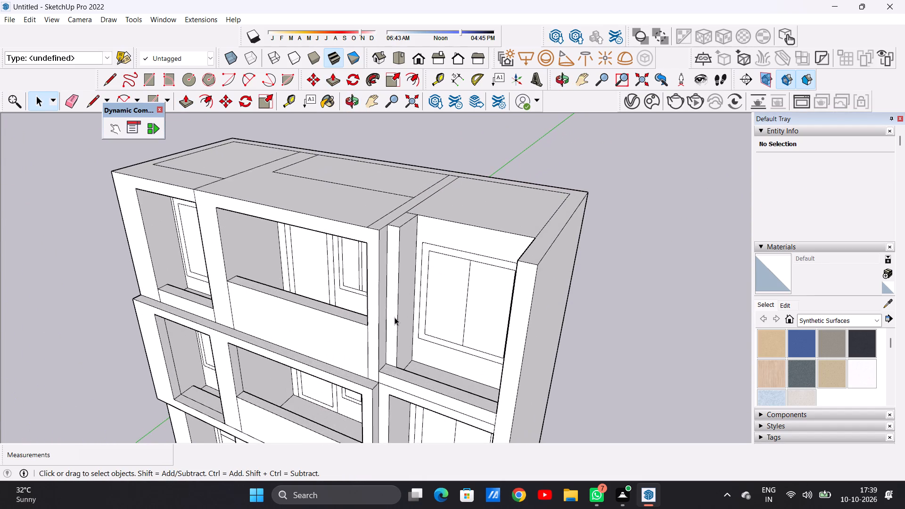
middle_drag(403, 334, 363, 372)
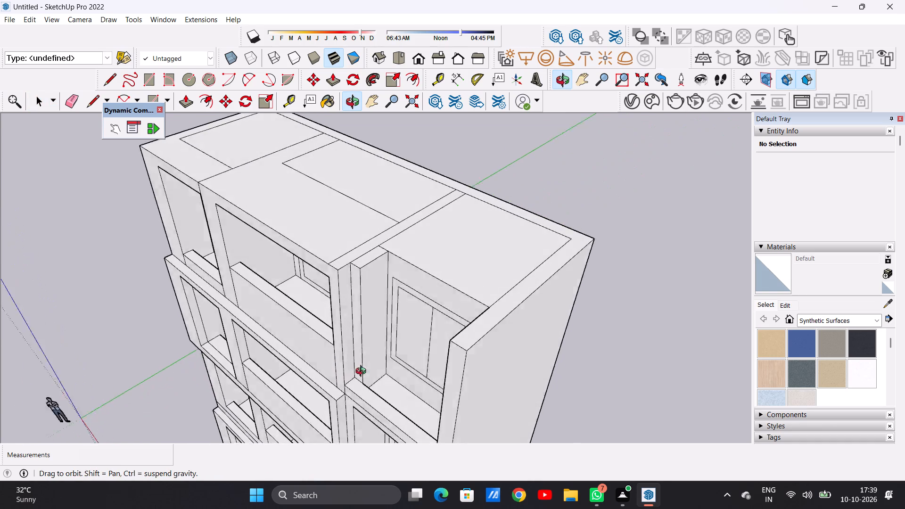
middle_drag(363, 372, 385, 341)
scroll(382, 335, up, 3)
key(p)
scroll(384, 318, up, 2)
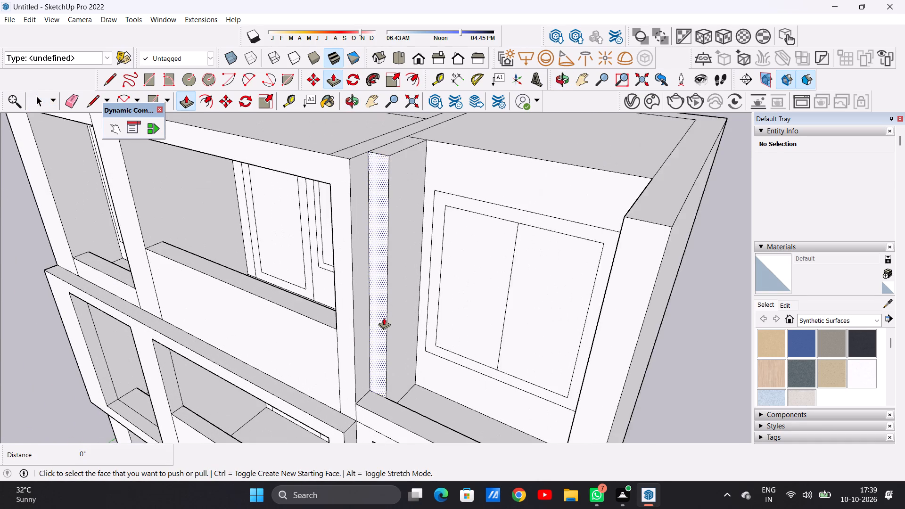
scroll(384, 318, up, 1)
click(379, 310)
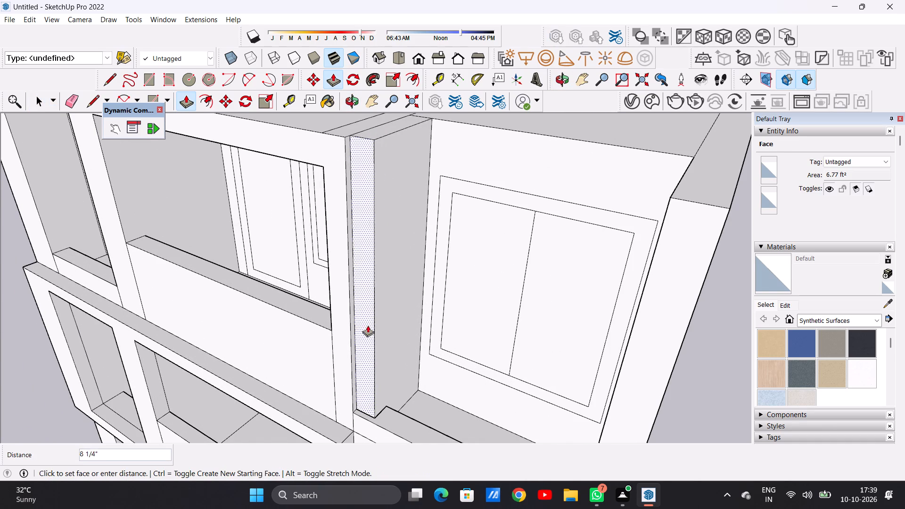
click(370, 420)
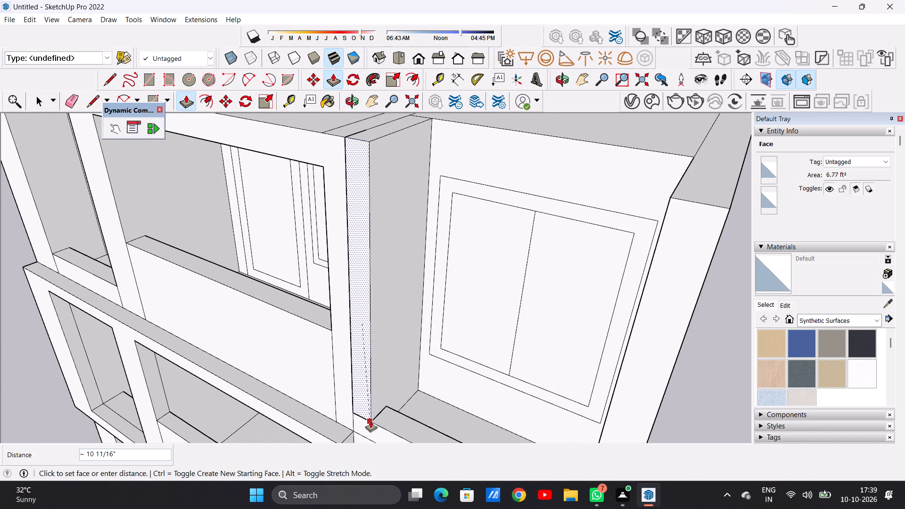
scroll(369, 369, down, 13)
middle_drag(379, 386, 469, 342)
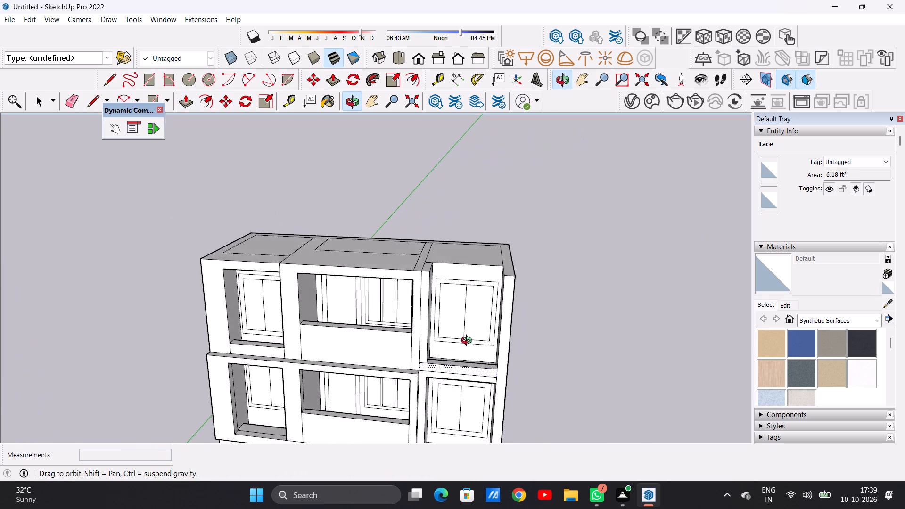
middle_drag(469, 342, 497, 307)
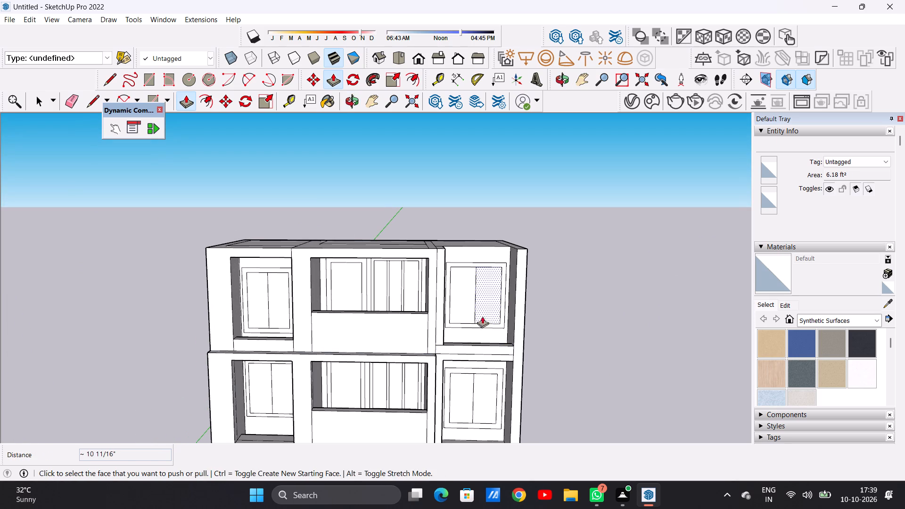
key(space)
Examine the whole building from the front, side and above, comparing the storeys' bays, parapets and projecting frames.
middle_drag(357, 356, 336, 460)
scroll(310, 358, up, 3)
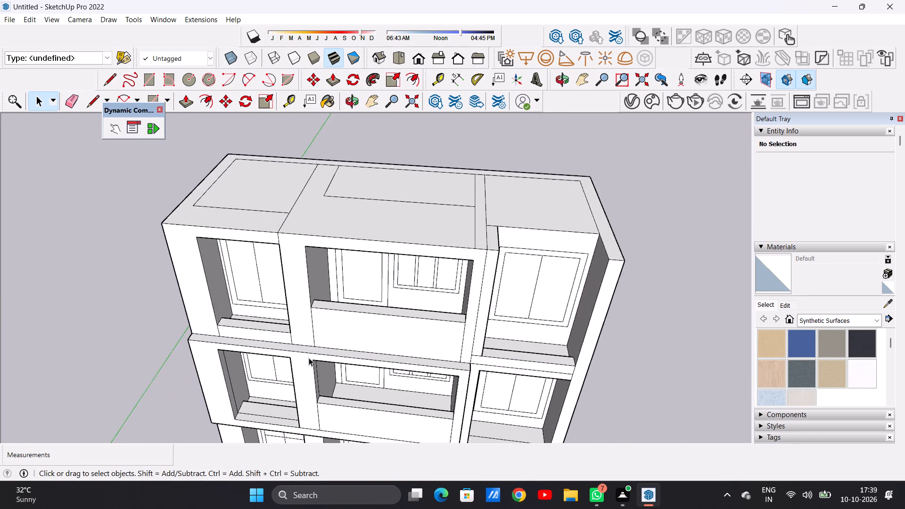
scroll(309, 358, up, 4)
middle_drag(309, 338, 384, 321)
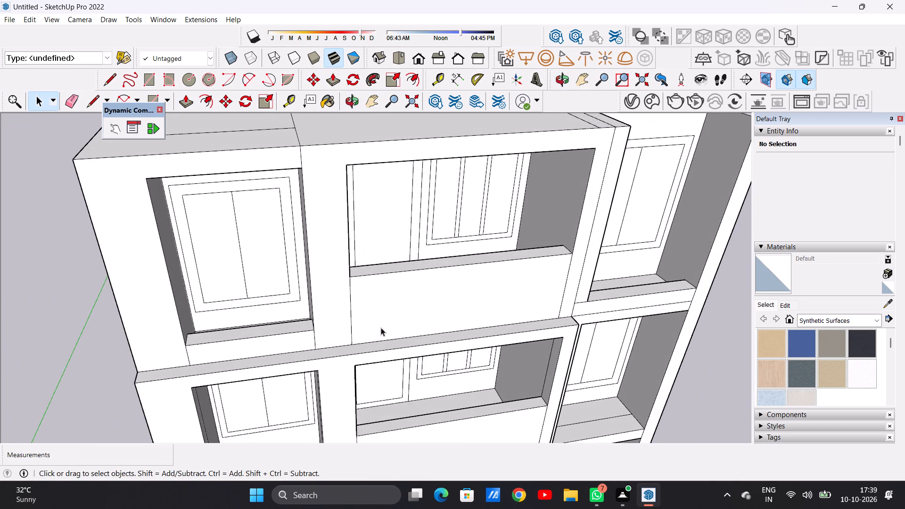
scroll(379, 336, up, 1)
scroll(366, 351, down, 13)
middle_click(361, 395)
scroll(370, 335, down, 9)
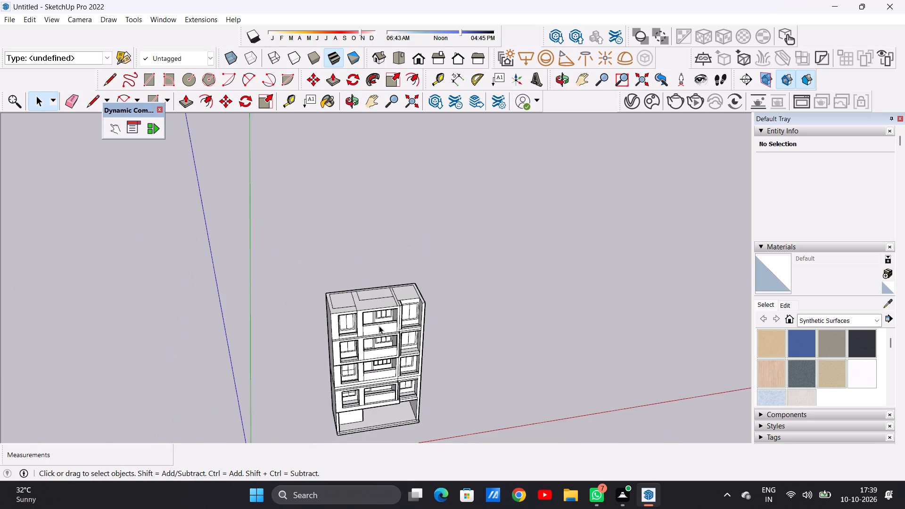
scroll(371, 362, up, 7)
scroll(360, 324, down, 5)
scroll(368, 393, up, 1)
middle_drag(355, 394, 472, 358)
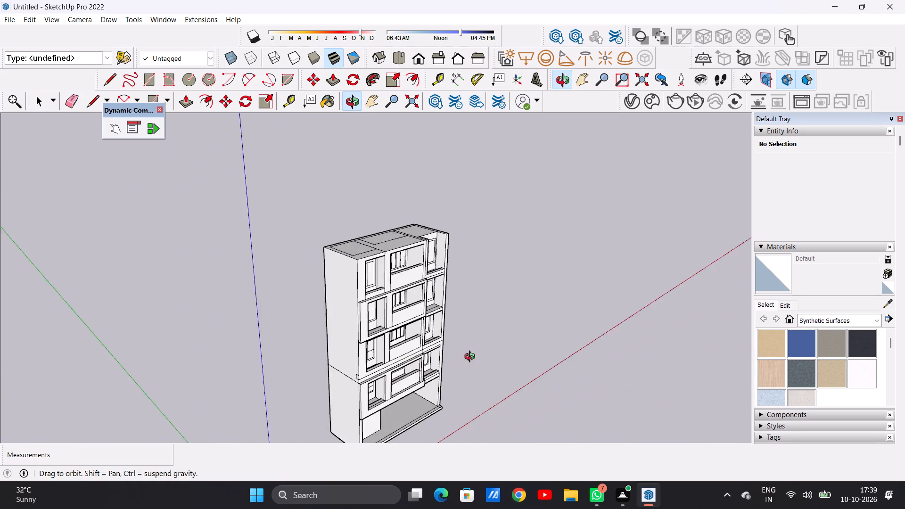
middle_drag(472, 358, 546, 345)
scroll(378, 397, up, 11)
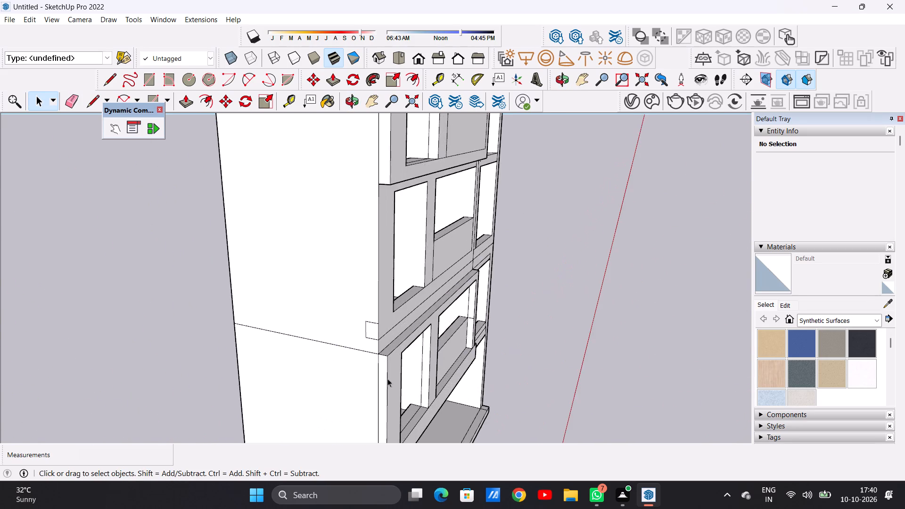
scroll(363, 380, down, 6)
scroll(367, 254, down, 7)
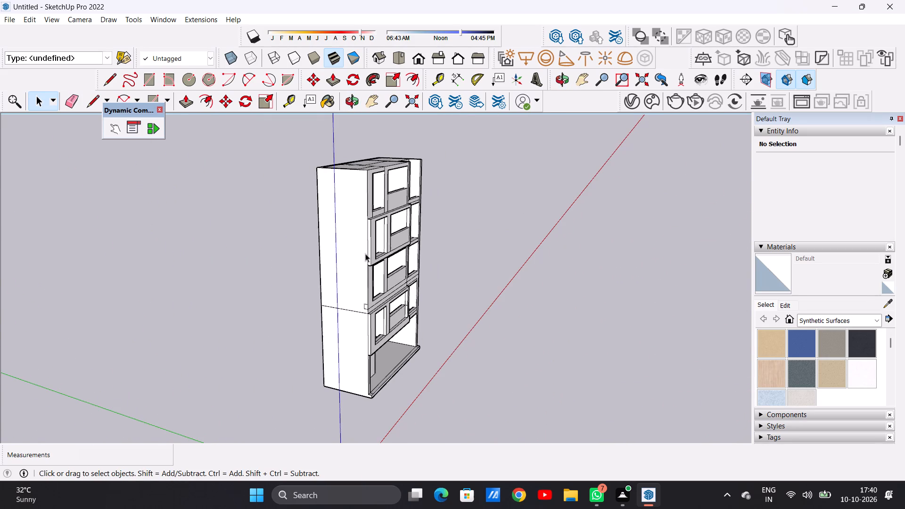
scroll(374, 242, up, 1)
scroll(374, 242, down, 1)
scroll(375, 243, up, 1)
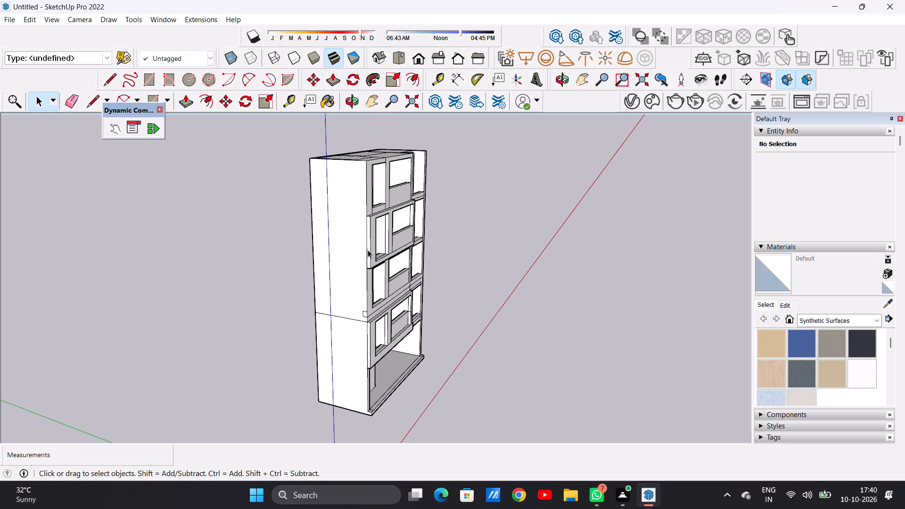
middle_drag(431, 270, 269, 247)
scroll(374, 290, down, 5)
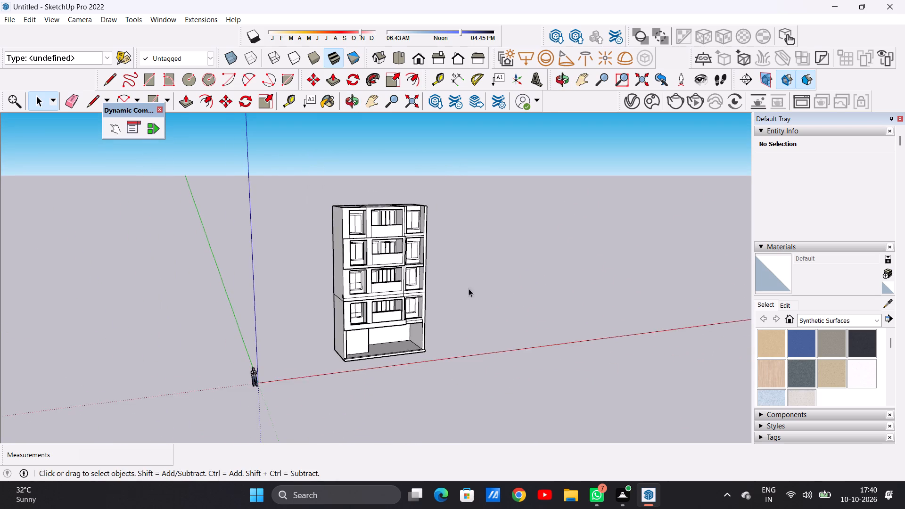
middle_drag(469, 288, 396, 297)
scroll(352, 219, up, 13)
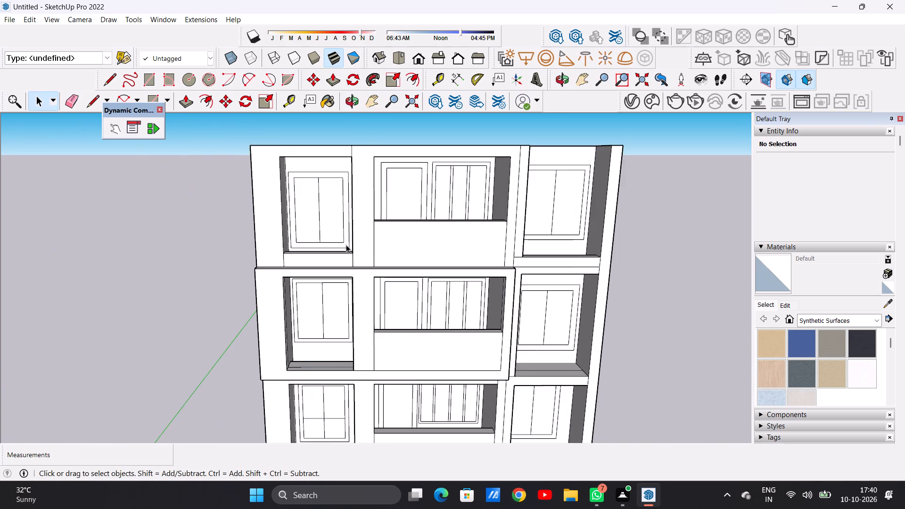
scroll(338, 250, down, 4)
middle_drag(340, 263, 333, 341)
scroll(342, 286, up, 8)
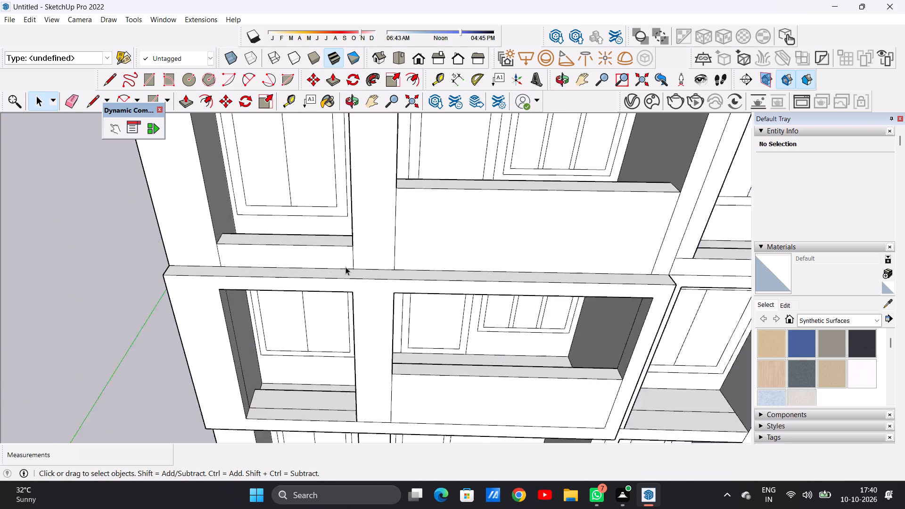
scroll(346, 267, up, 4)
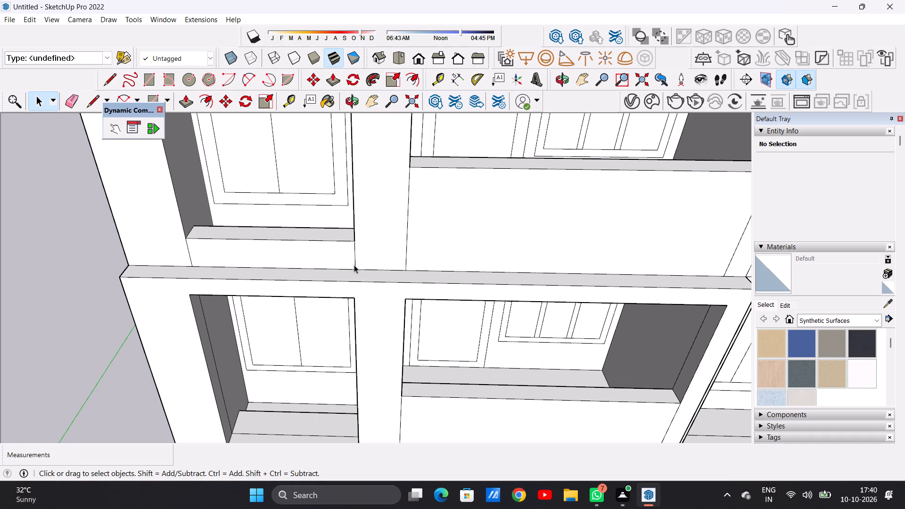
scroll(354, 269, down, 2)
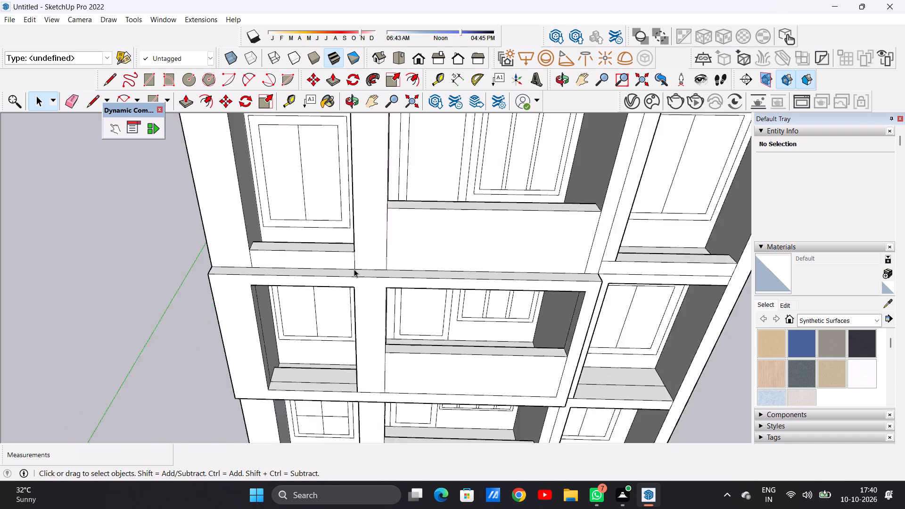
scroll(354, 269, down, 13)
middle_drag(363, 326, 351, 246)
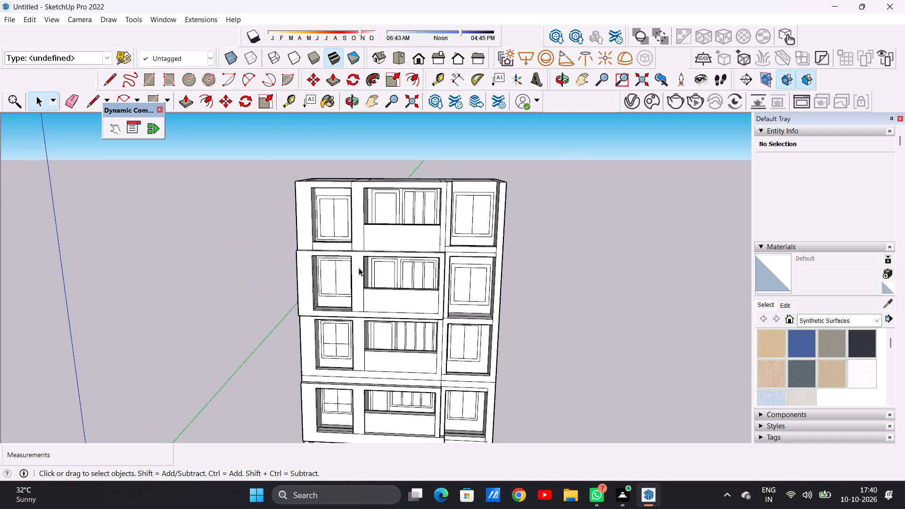
scroll(359, 281, up, 6)
scroll(366, 326, up, 7)
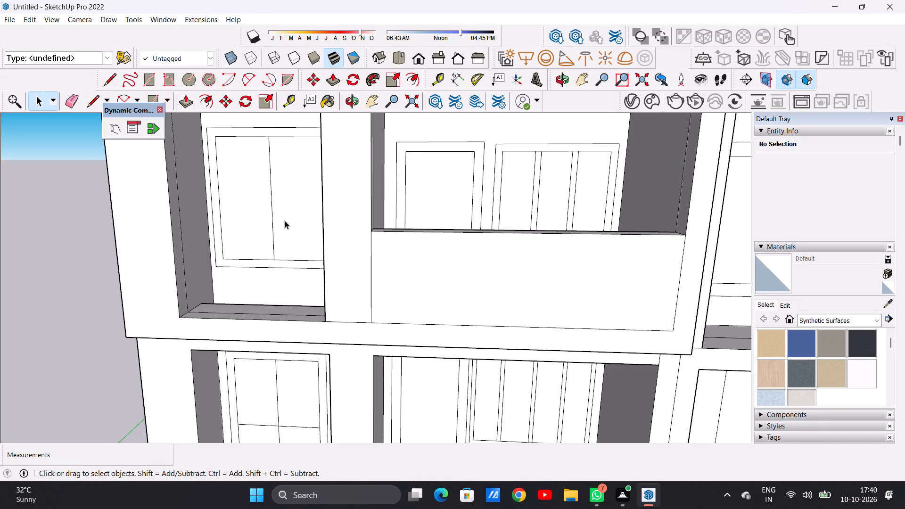
scroll(315, 278, down, 3)
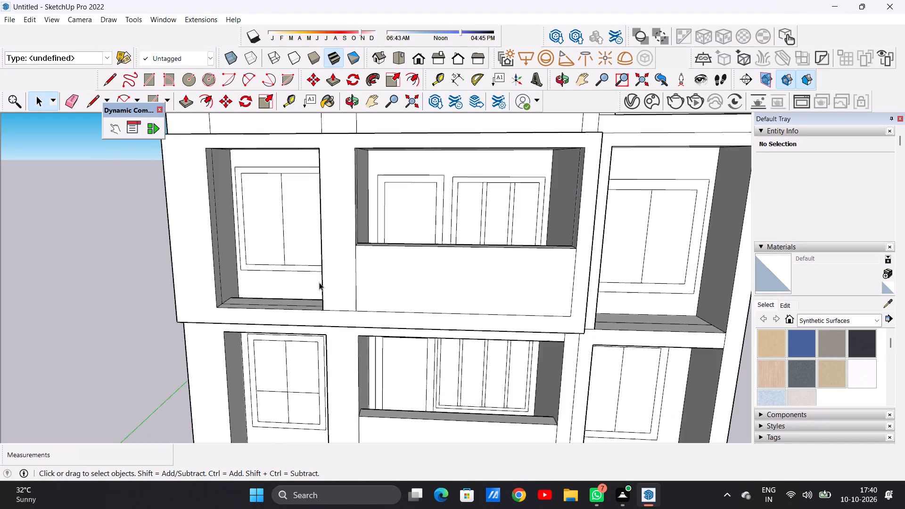
scroll(333, 278, down, 2)
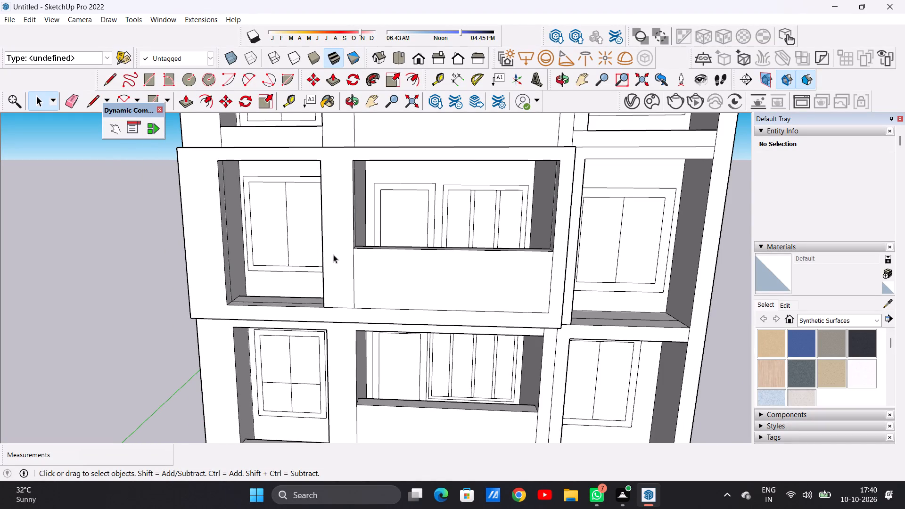
scroll(357, 252, down, 7)
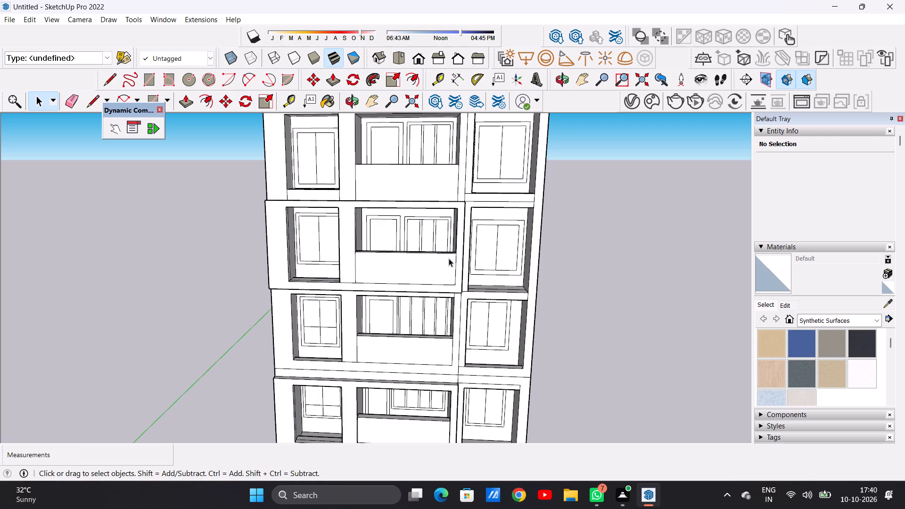
Examine the whole facade from the front, above and at an angle, comparing the upper storeys' bays, parapets and frames.
scroll(439, 253, down, 14)
middle_drag(413, 221, 390, 354)
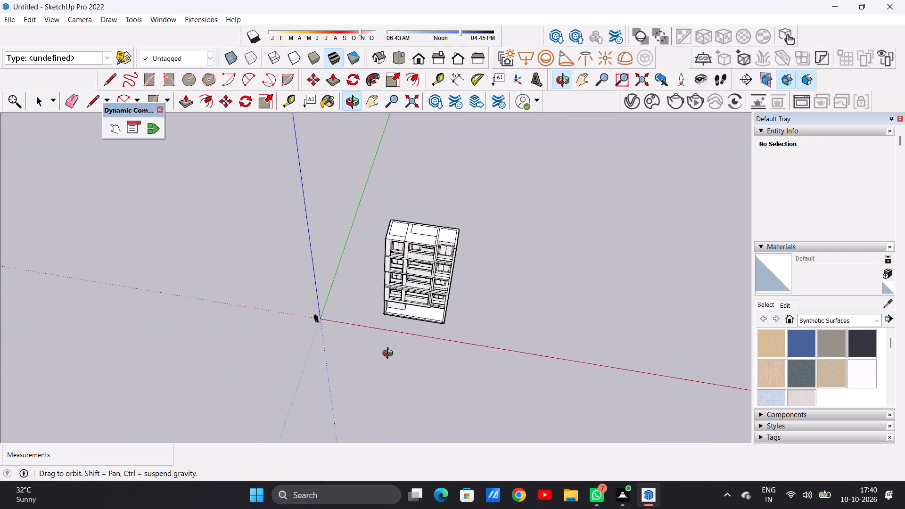
middle_drag(390, 354, 390, 352)
scroll(397, 273, up, 14)
scroll(346, 320, down, 8)
scroll(351, 303, up, 1)
scroll(367, 305, down, 2)
middle_drag(403, 322, 430, 215)
scroll(461, 249, up, 4)
scroll(428, 264, down, 5)
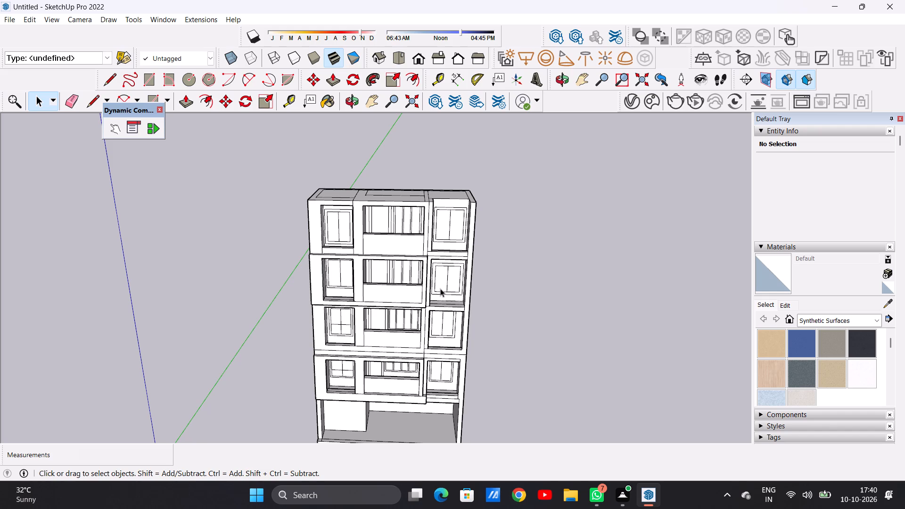
scroll(390, 266, down, 5)
scroll(394, 247, up, 8)
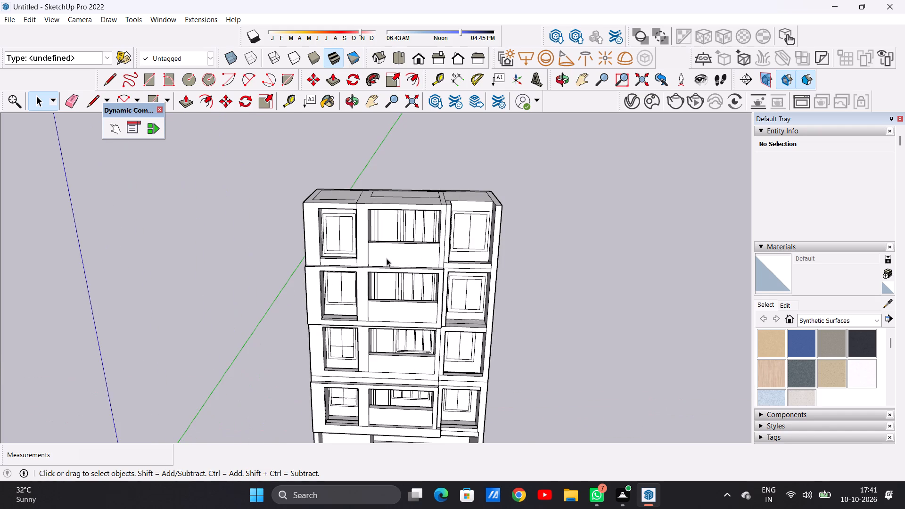
scroll(386, 294, down, 4)
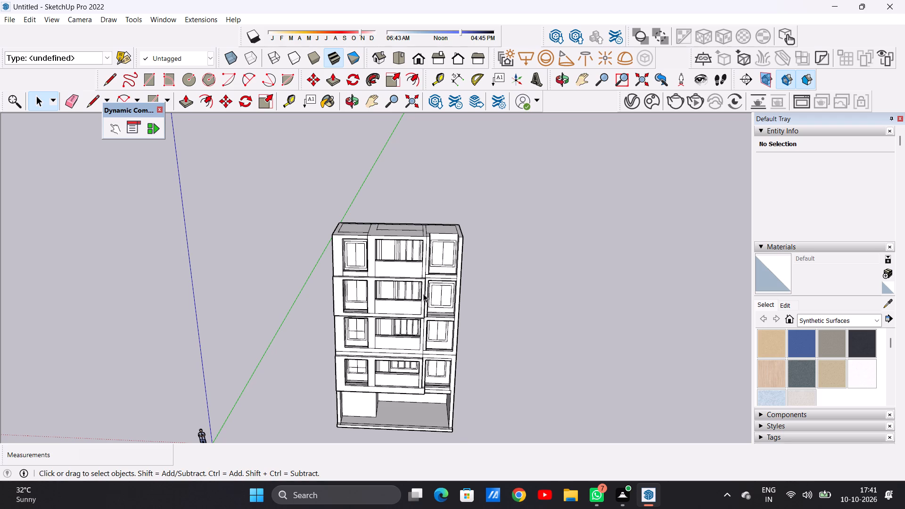
middle_drag(417, 308, 411, 231)
scroll(418, 294, up, 13)
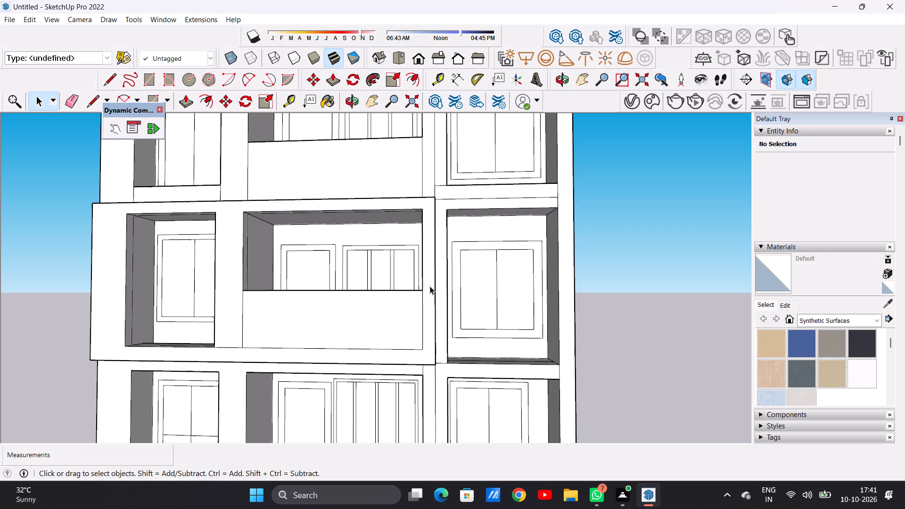
middle_drag(431, 287, 575, 337)
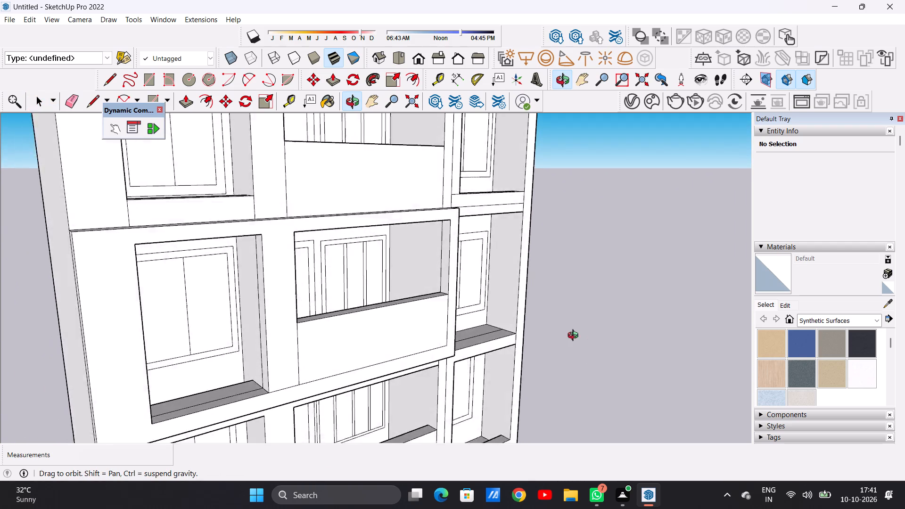
middle_drag(575, 337, 538, 326)
scroll(528, 333, down, 10)
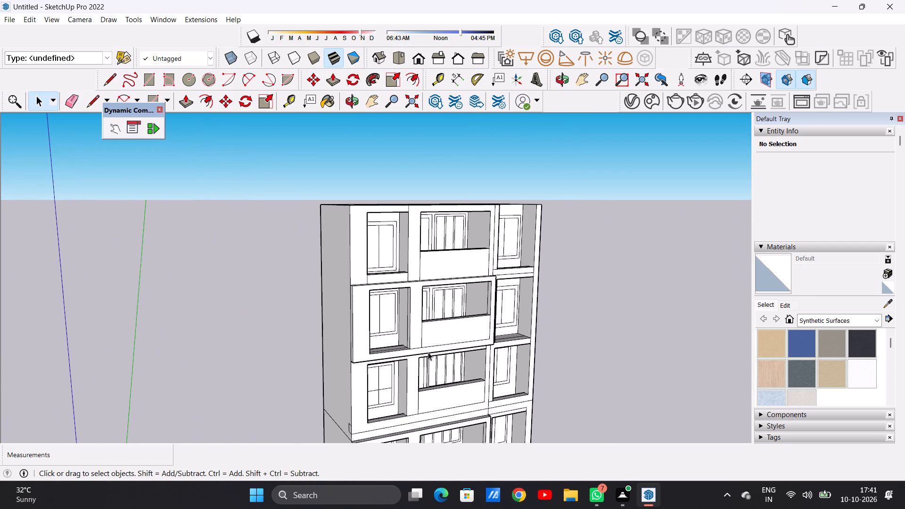
scroll(427, 352, up, 6)
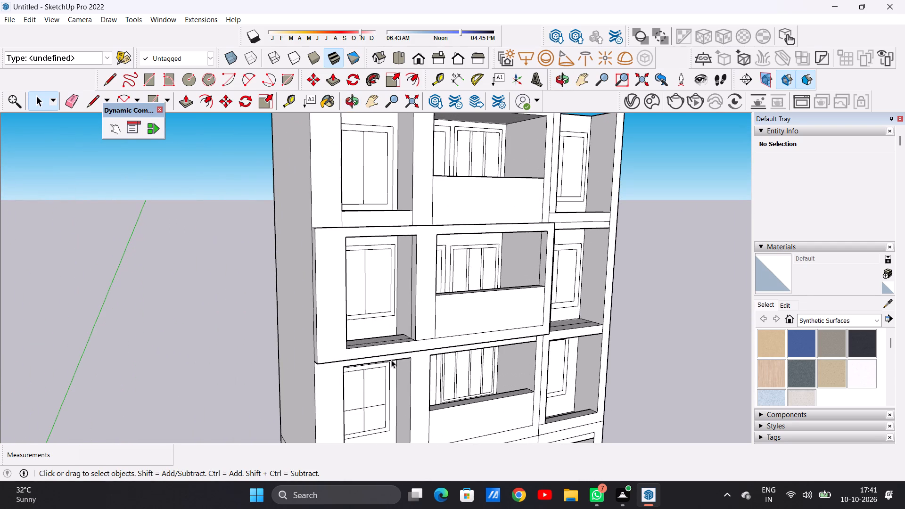
scroll(387, 356, down, 4)
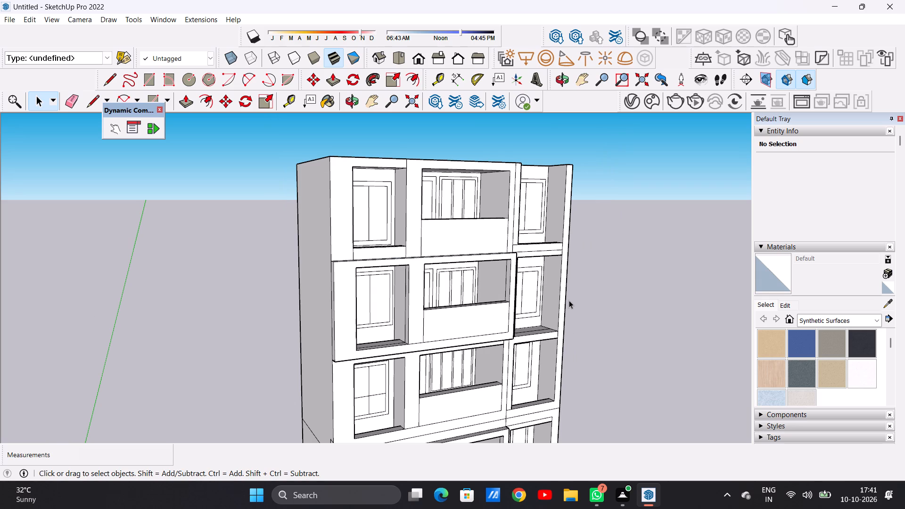
middle_drag(474, 314, 364, 319)
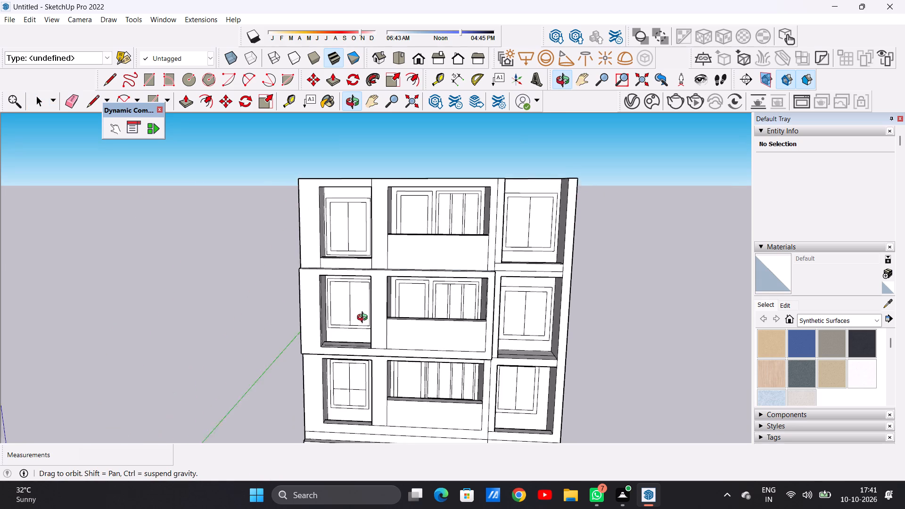
middle_drag(364, 319, 375, 322)
scroll(370, 324, down, 3)
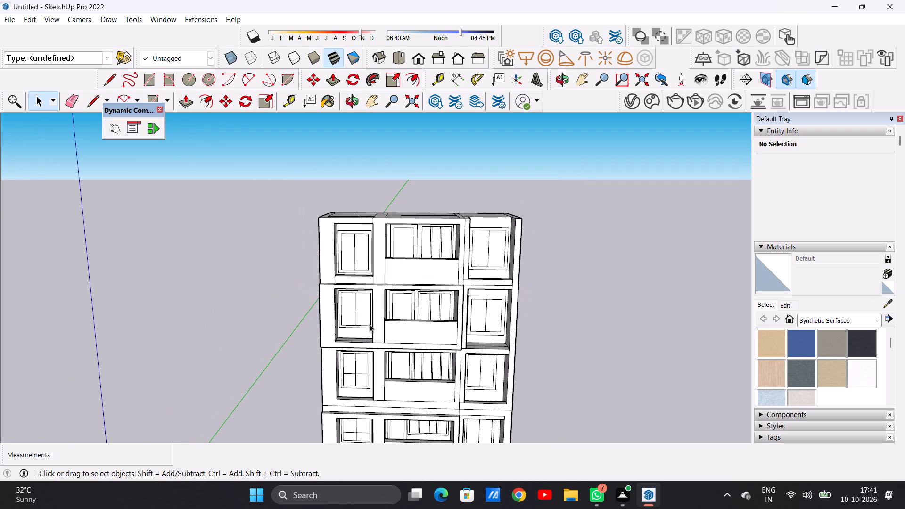
scroll(379, 328, up, 3)
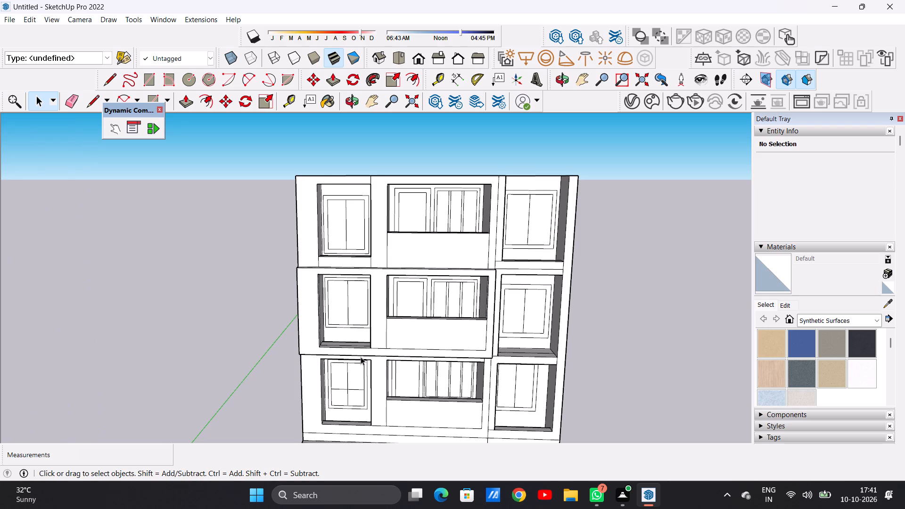
scroll(321, 330, down, 5)
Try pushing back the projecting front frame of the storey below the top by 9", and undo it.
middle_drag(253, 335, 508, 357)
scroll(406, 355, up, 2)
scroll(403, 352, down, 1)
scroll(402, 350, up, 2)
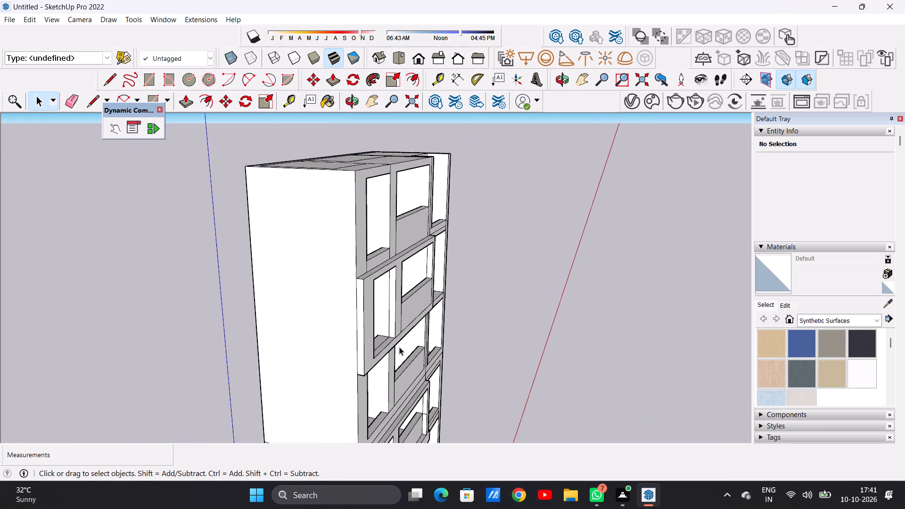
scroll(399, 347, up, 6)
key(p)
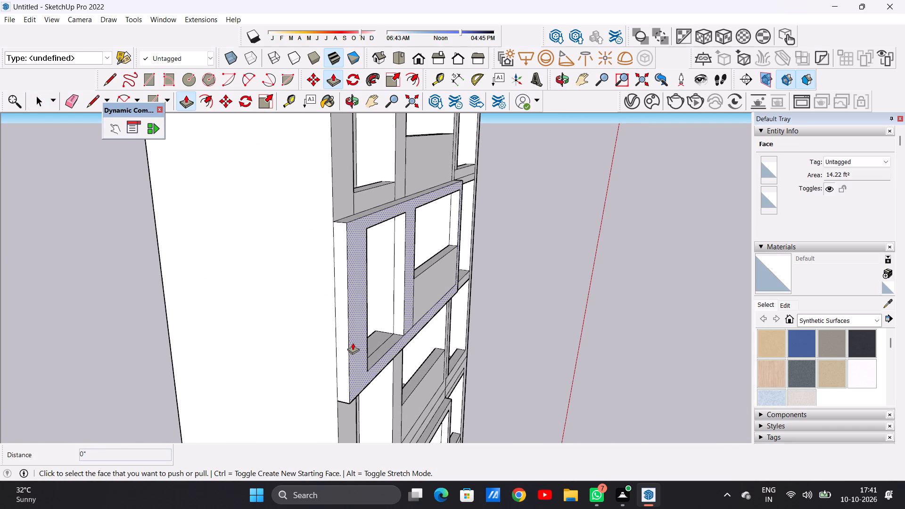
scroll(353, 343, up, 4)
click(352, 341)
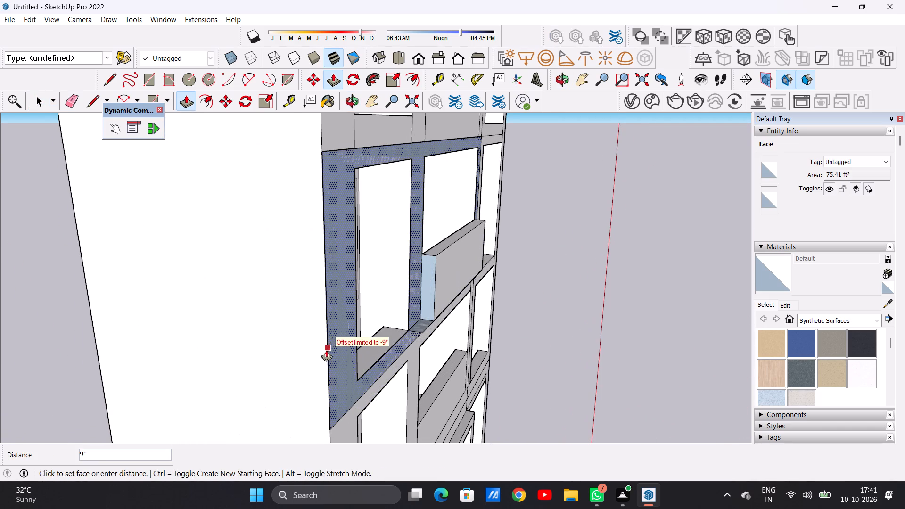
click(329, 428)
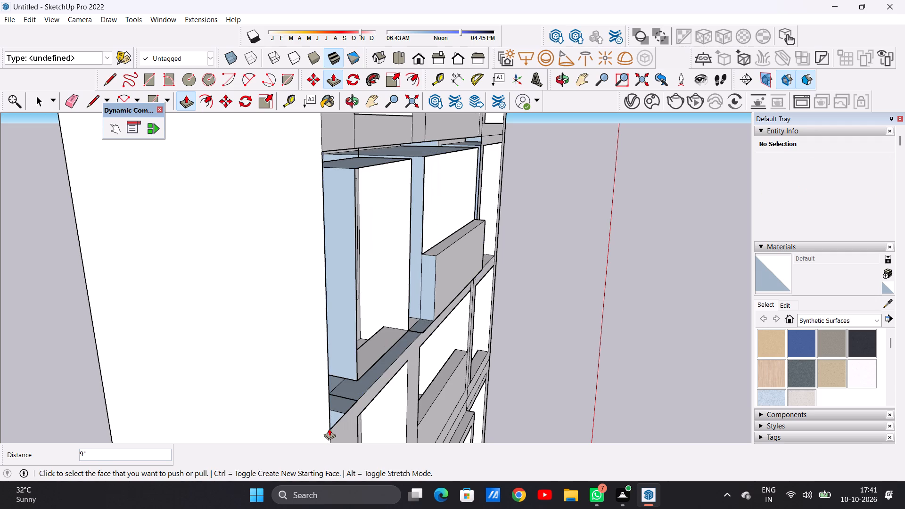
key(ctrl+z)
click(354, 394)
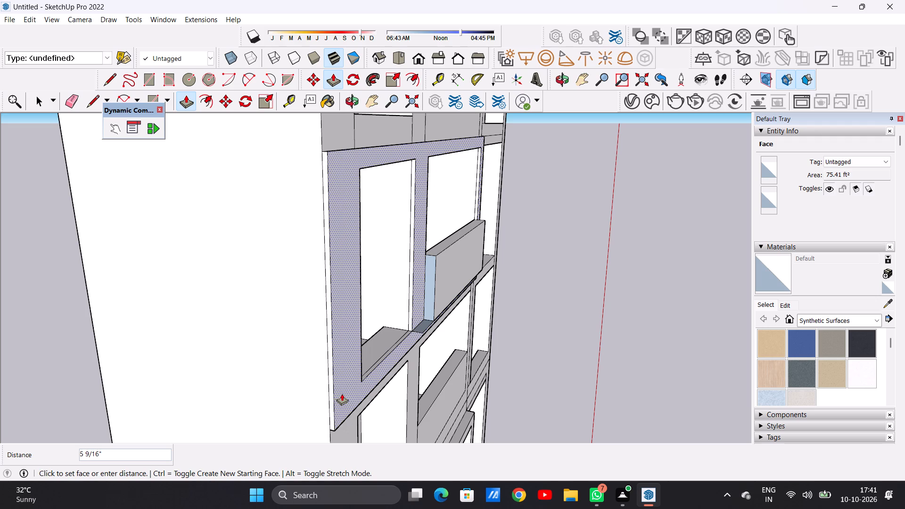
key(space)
Examine the building from the front, side and above, focusing on how the top storey's frame and pillar align with the storey below.
scroll(391, 391, down, 10)
middle_drag(436, 375, 295, 322)
scroll(314, 335, down, 8)
middle_drag(440, 321, 361, 327)
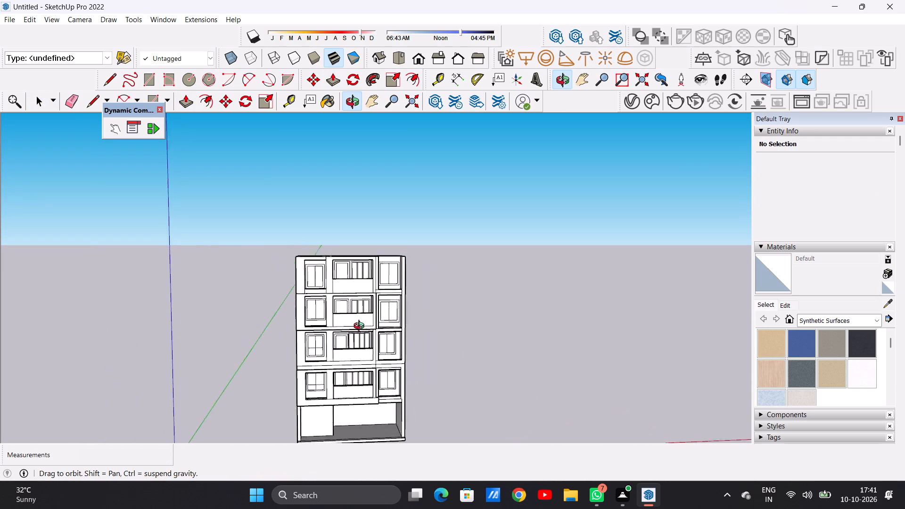
middle_drag(361, 327, 326, 327)
scroll(317, 271, up, 12)
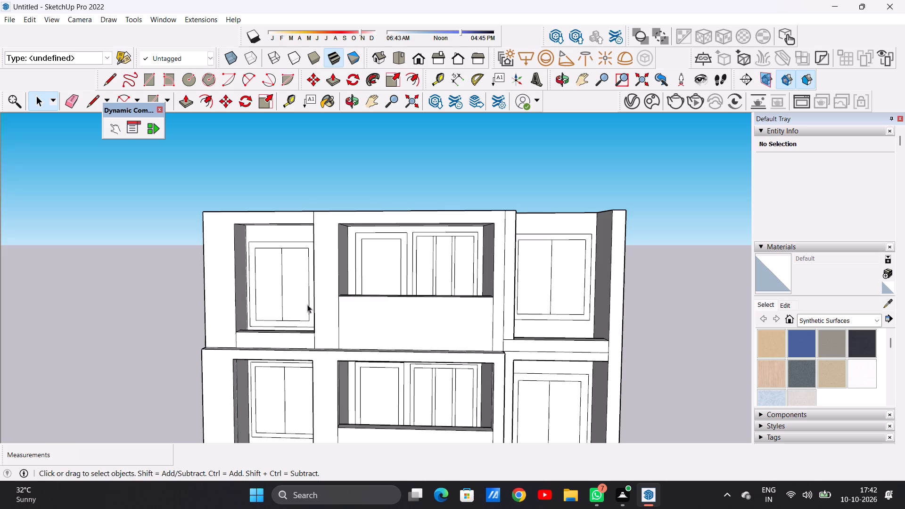
middle_drag(316, 319, 518, 369)
scroll(387, 367, down, 3)
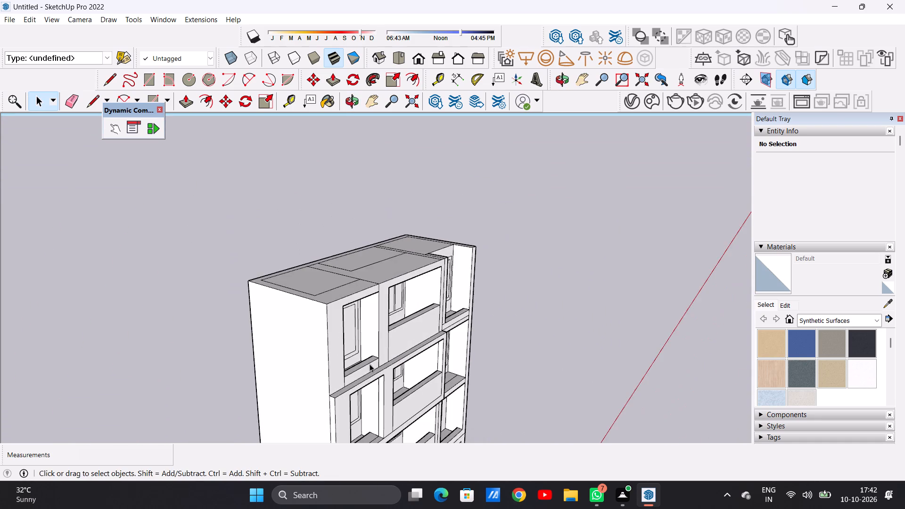
scroll(370, 364, down, 10)
middle_drag(413, 345, 288, 318)
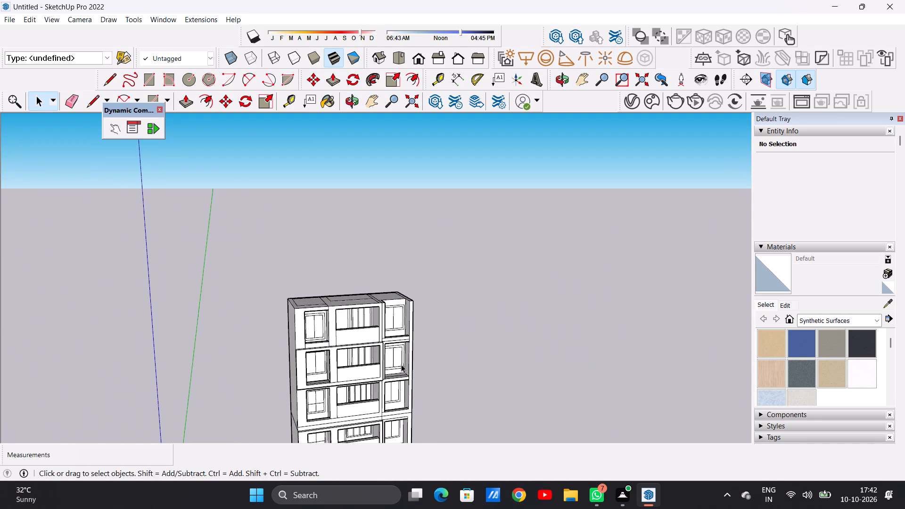
middle_drag(401, 364, 321, 361)
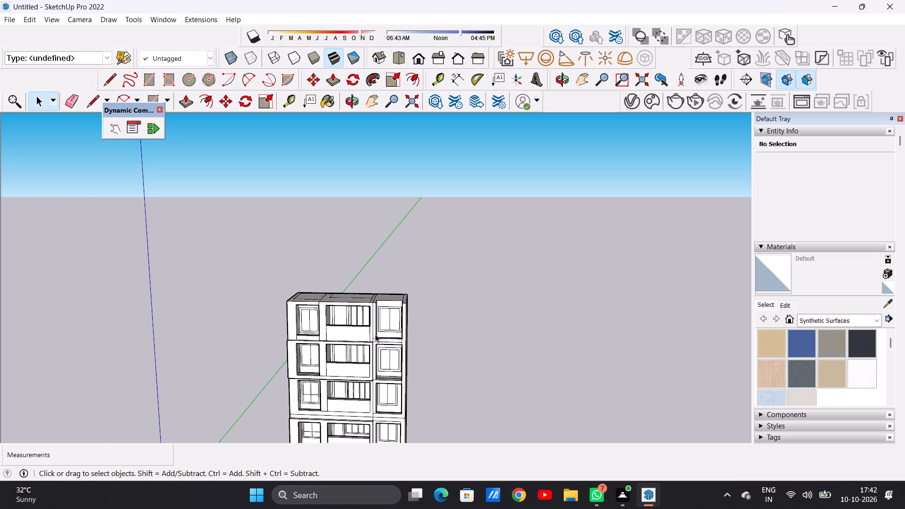
scroll(375, 334, up, 11)
middle_drag(387, 327, 327, 378)
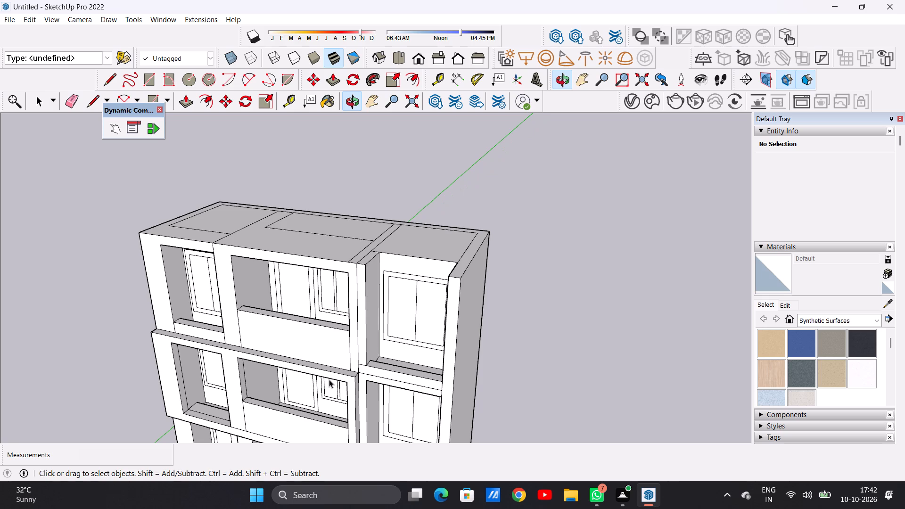
scroll(354, 326, down, 6)
middle_drag(338, 334, 361, 289)
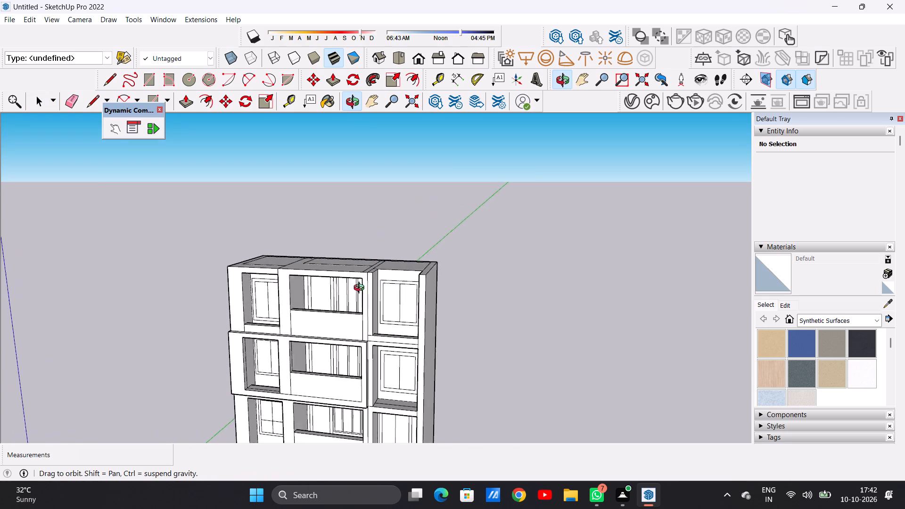
middle_drag(361, 289, 347, 291)
scroll(370, 303, up, 7)
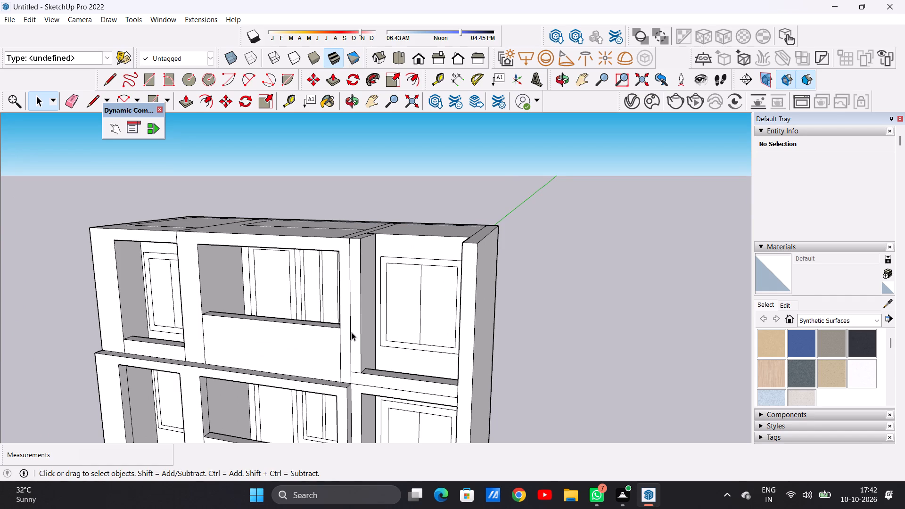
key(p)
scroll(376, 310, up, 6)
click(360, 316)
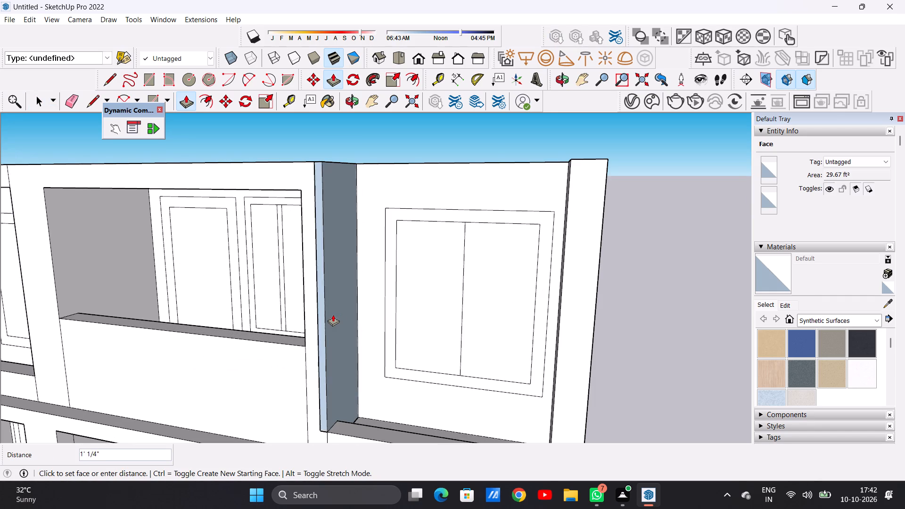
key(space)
Undo the top storey's recent edits back through its pillar extension, parapets, front beams and the recessed end bay's inner window outlines.
scroll(362, 337, down, 8)
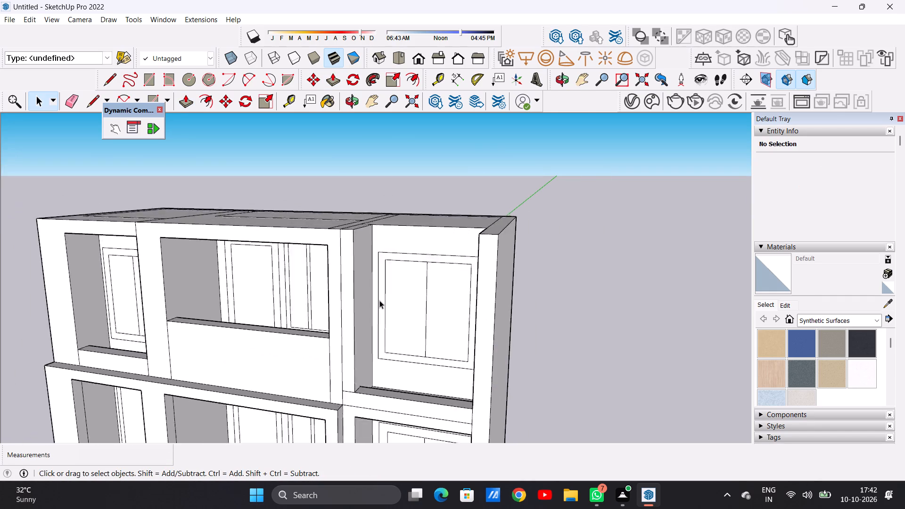
scroll(379, 300, down, 2)
middle_drag(380, 319, 380, 361)
key(ctrl+z)
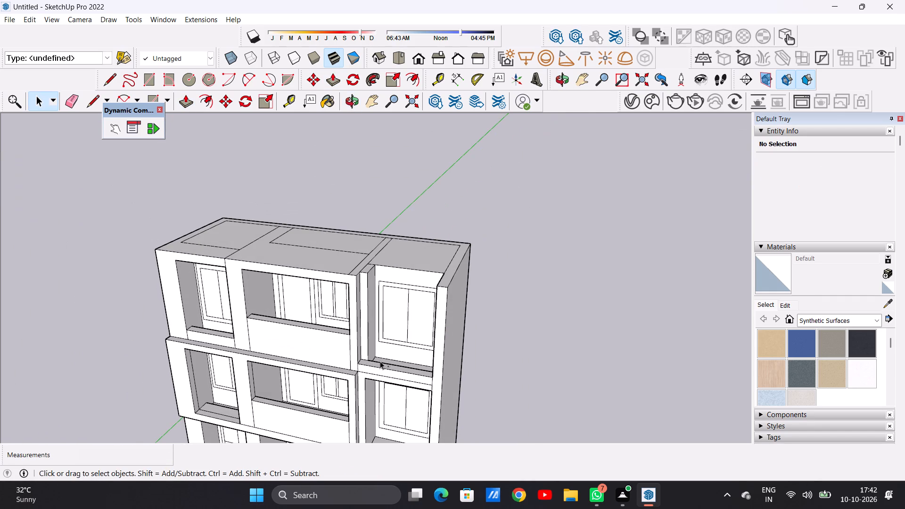
key(ctrl+z)
key(ctrl+z)
key(ctrl+z)
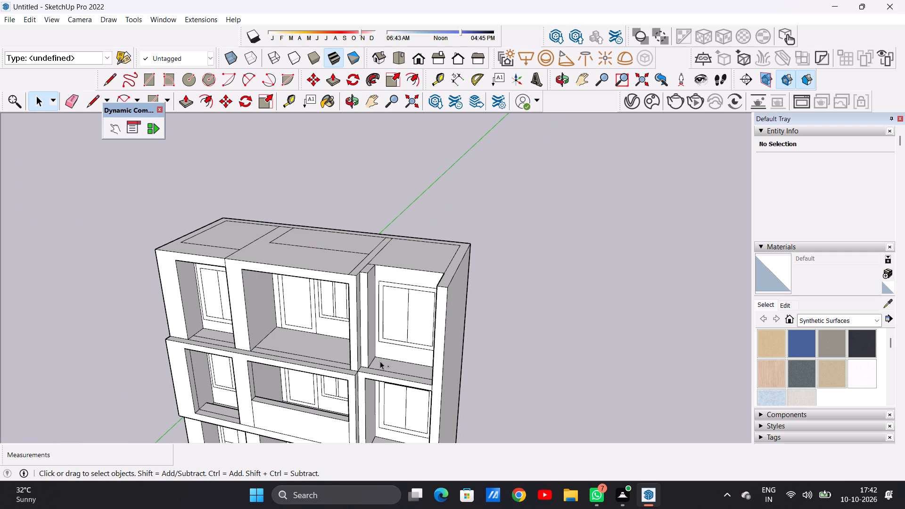
key(ctrl+z)
key(ctrl+z)
key(ctrl+z)
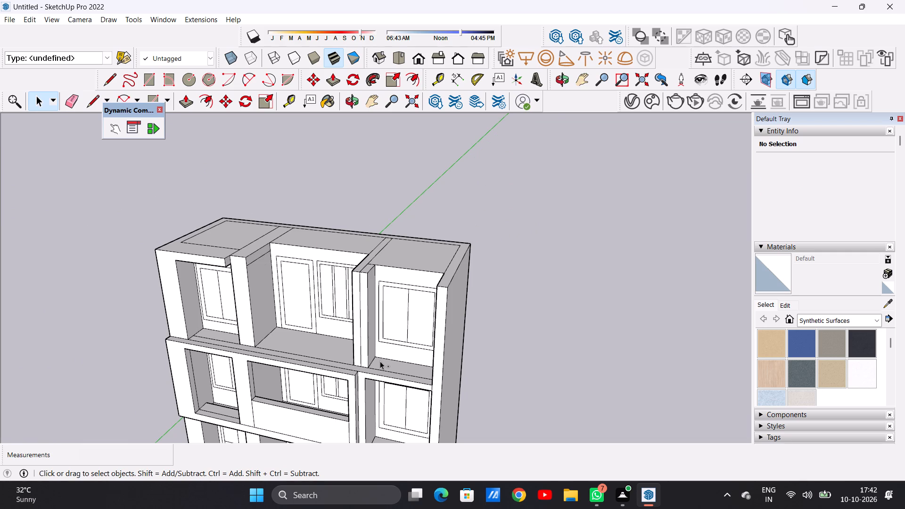
key(ctrl+z)
key(ctrl+z)
key(ctrl+z)
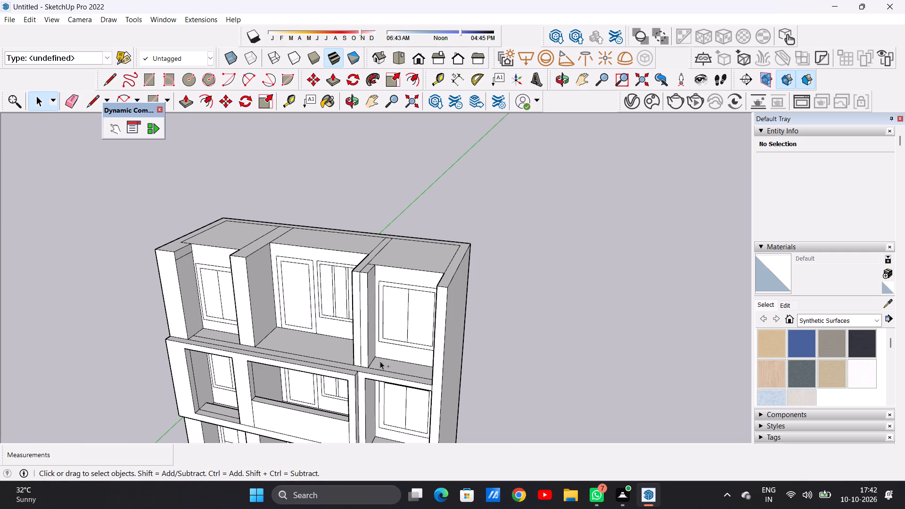
key(ctrl+z)
key(ctrl+z)
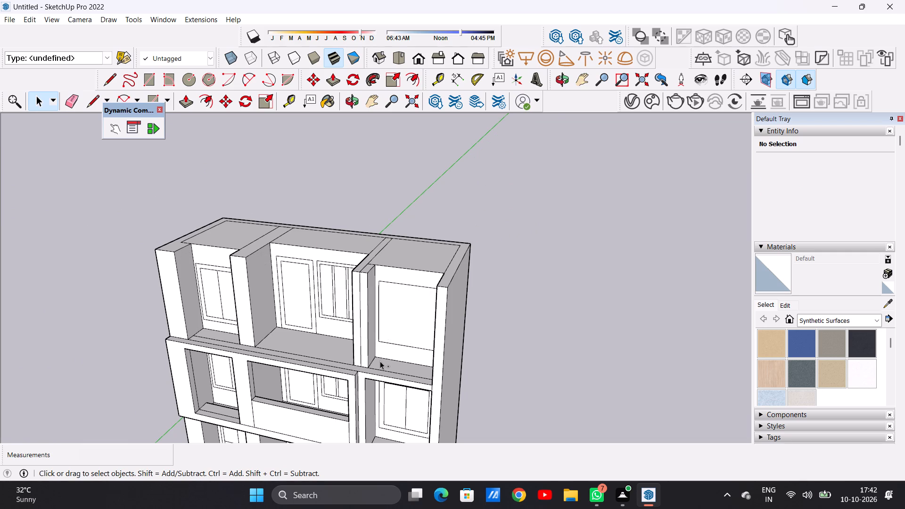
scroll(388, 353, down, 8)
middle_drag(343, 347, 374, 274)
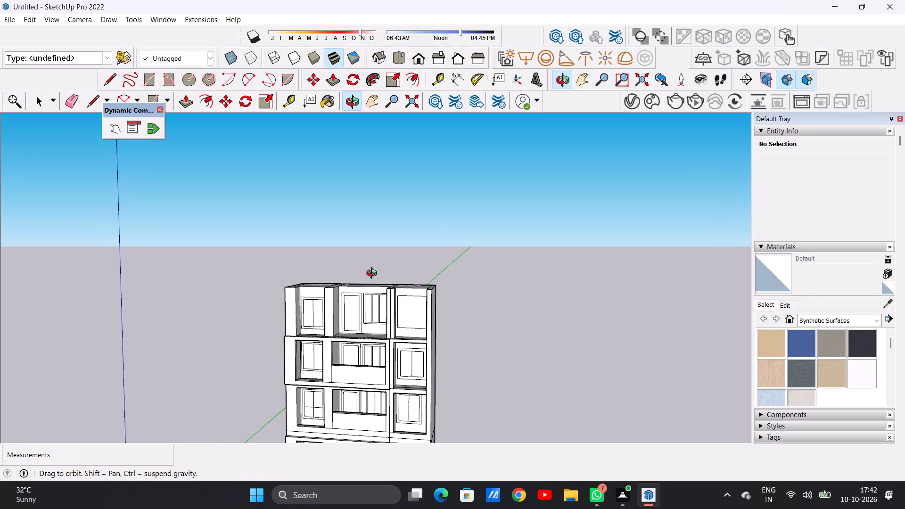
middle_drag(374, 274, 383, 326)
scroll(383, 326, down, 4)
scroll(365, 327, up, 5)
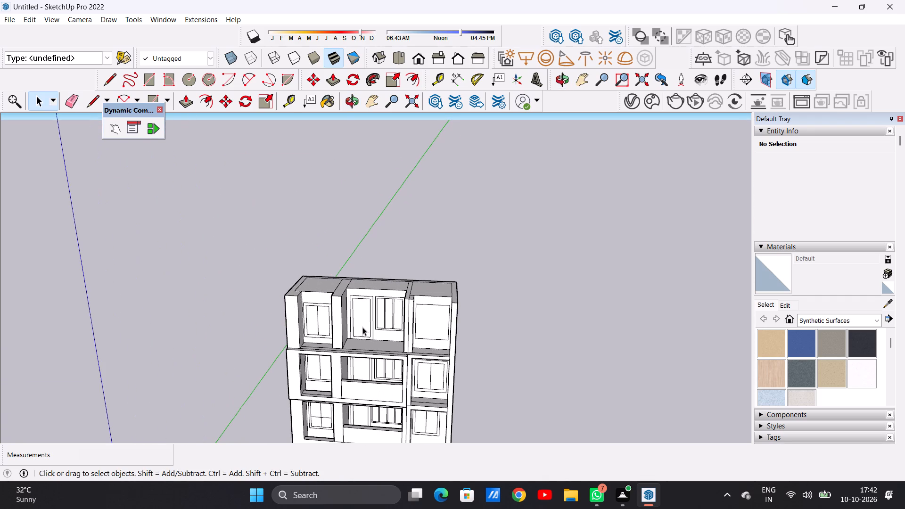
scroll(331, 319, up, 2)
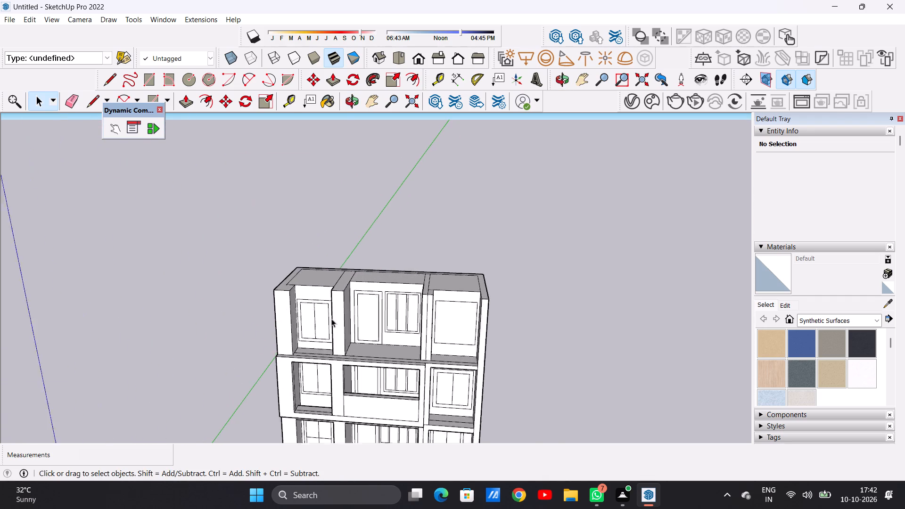
Examine the upper storeys from the front, above and the side, comparing the top storey's pillars and bays with the storeys below.
scroll(331, 319, up, 5)
scroll(341, 328, down, 5)
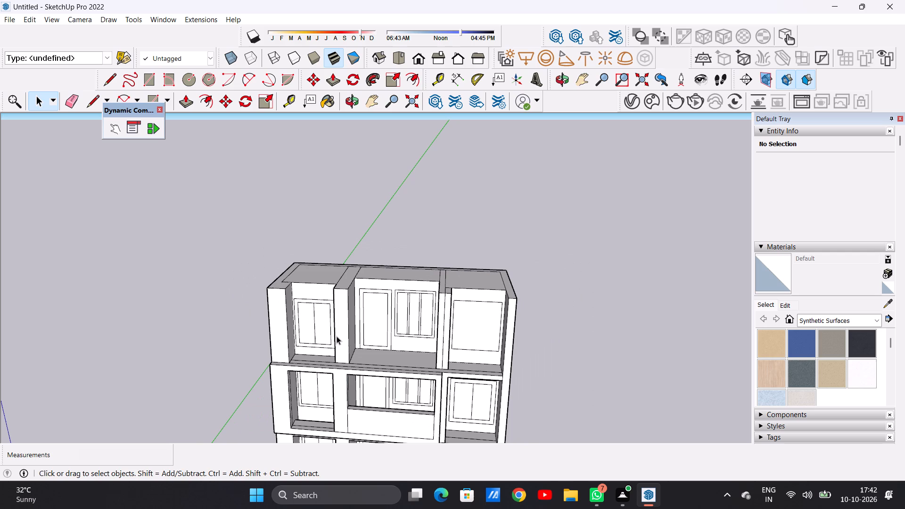
middle_drag(334, 344, 332, 378)
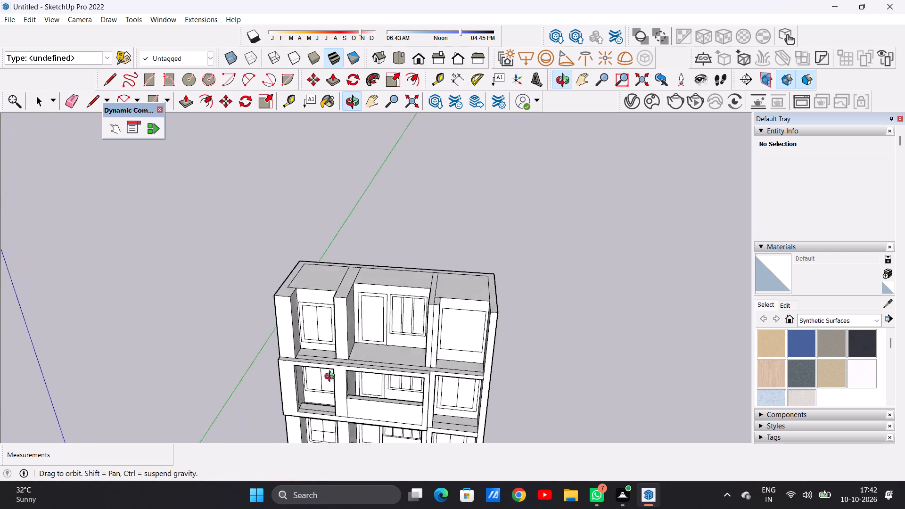
middle_drag(332, 378, 333, 379)
scroll(346, 326, up, 5)
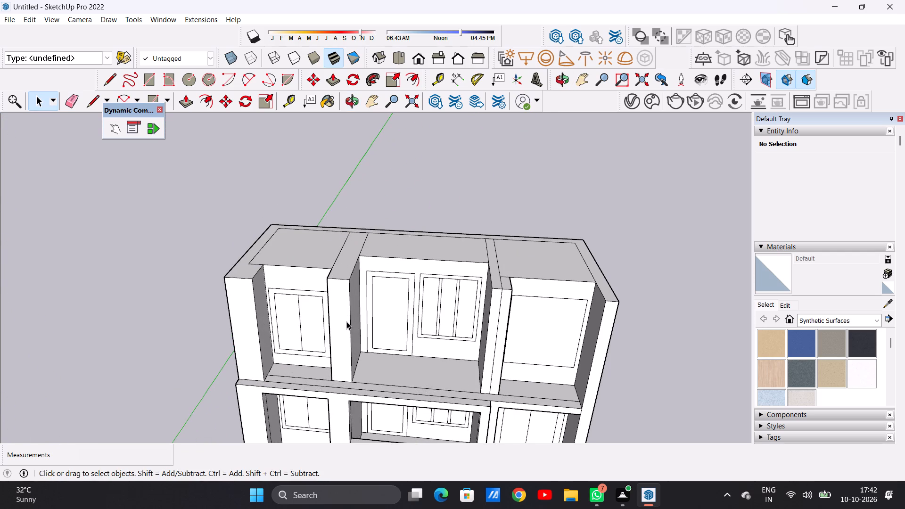
scroll(318, 314, down, 16)
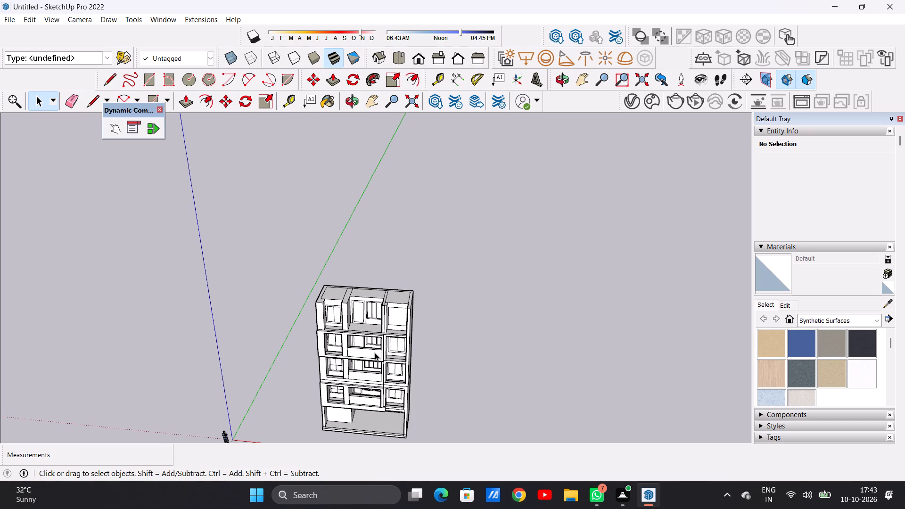
scroll(378, 353, down, 4)
scroll(374, 345, up, 5)
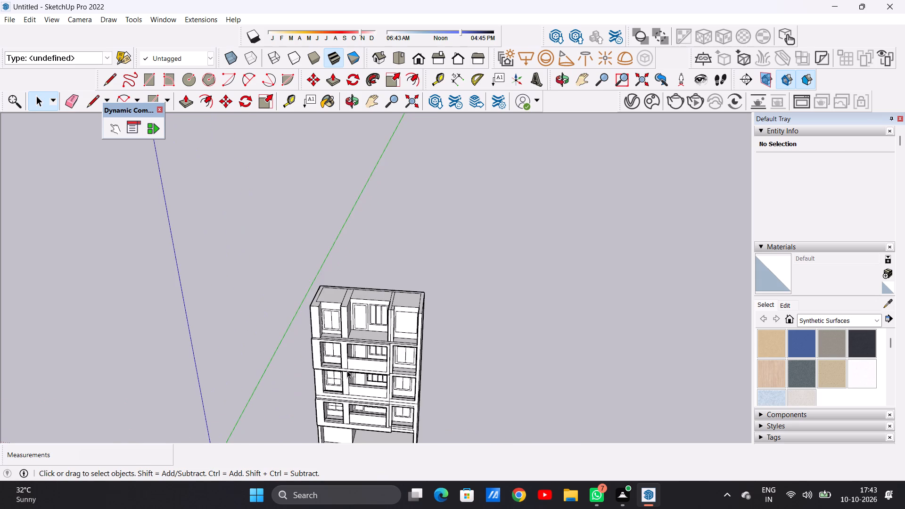
middle_drag(350, 371, 346, 285)
scroll(343, 296, up, 7)
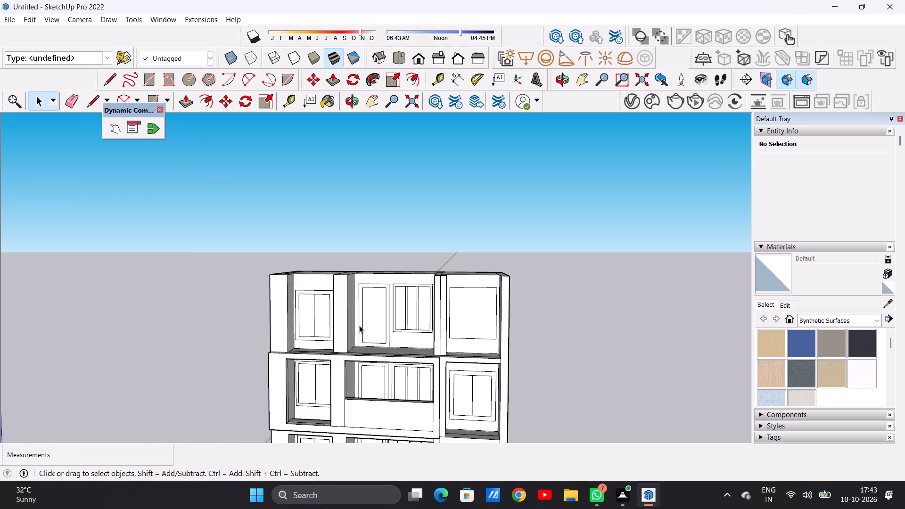
middle_drag(358, 331, 358, 369)
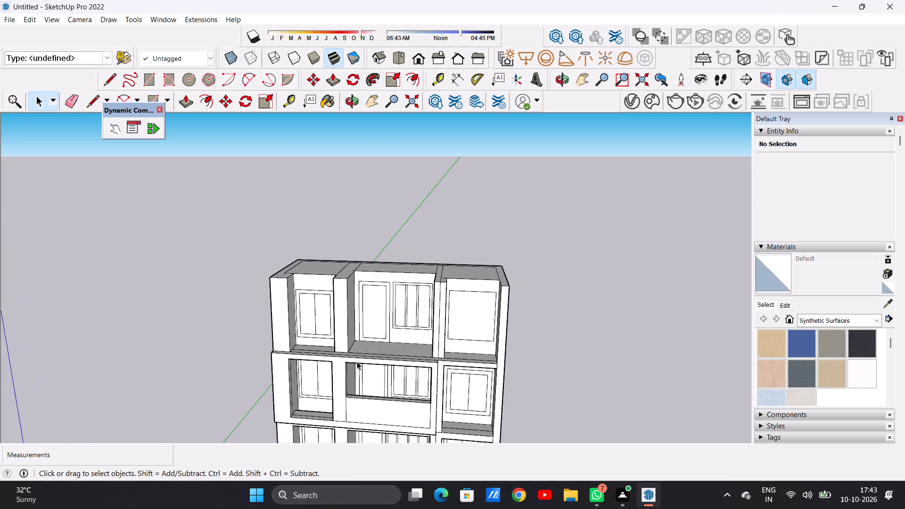
scroll(347, 380, up, 6)
scroll(407, 345, down, 12)
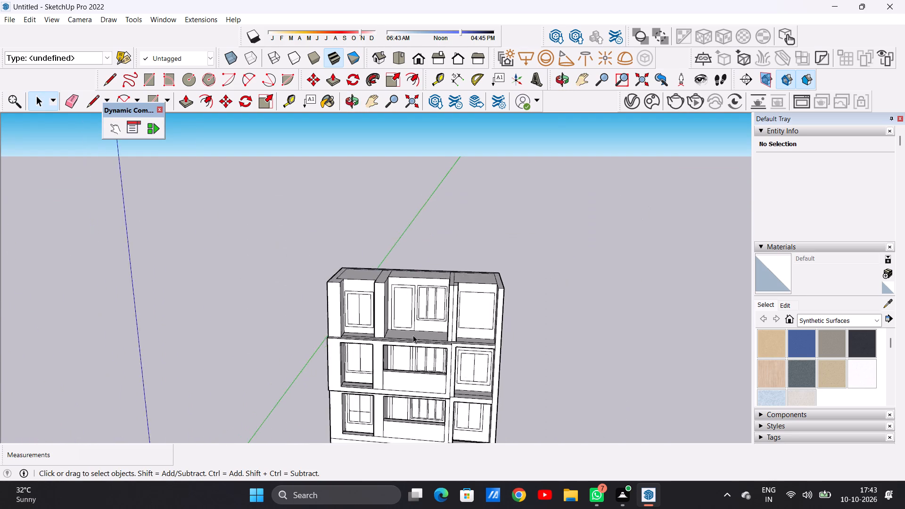
scroll(413, 335, down, 1)
scroll(385, 366, down, 5)
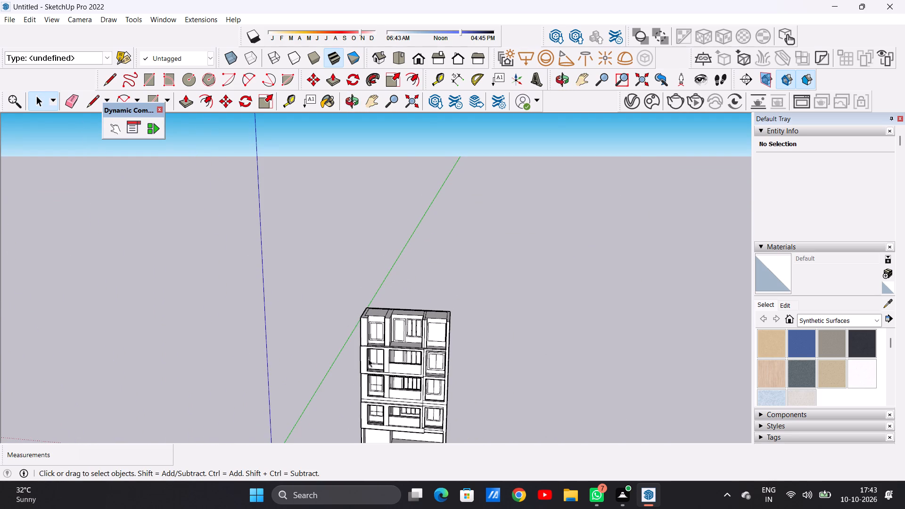
middle_drag(379, 358, 451, 339)
scroll(386, 355, up, 9)
scroll(382, 357, down, 1)
scroll(382, 357, up, 1)
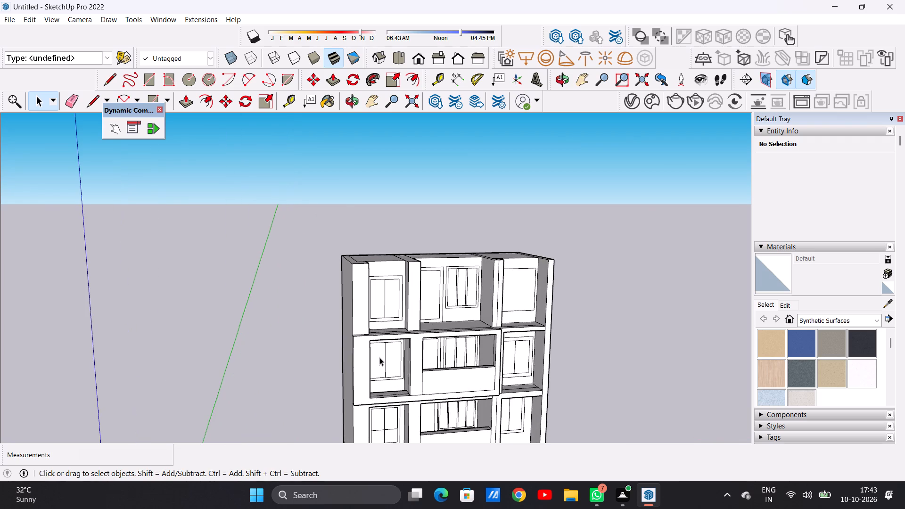
scroll(354, 365, up, 5)
scroll(356, 357, down, 3)
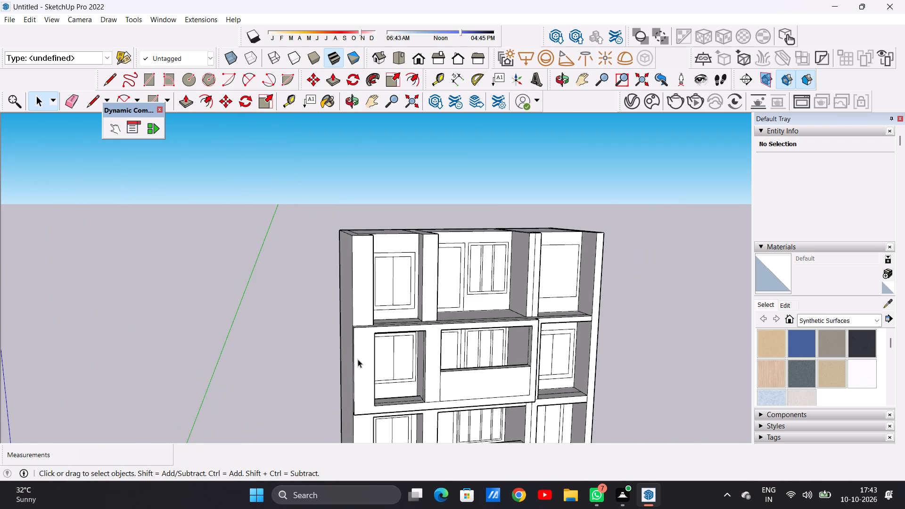
scroll(365, 358, down, 8)
middle_drag(421, 366, 462, 369)
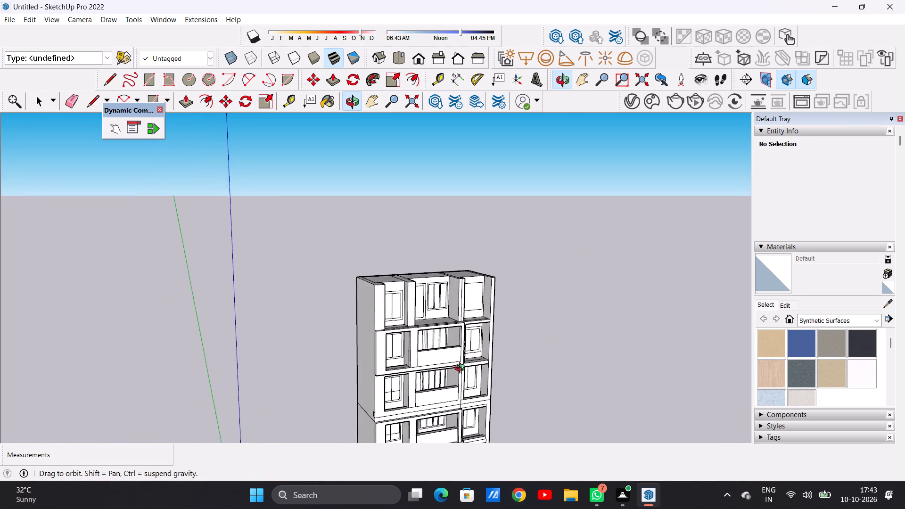
middle_drag(462, 369, 502, 372)
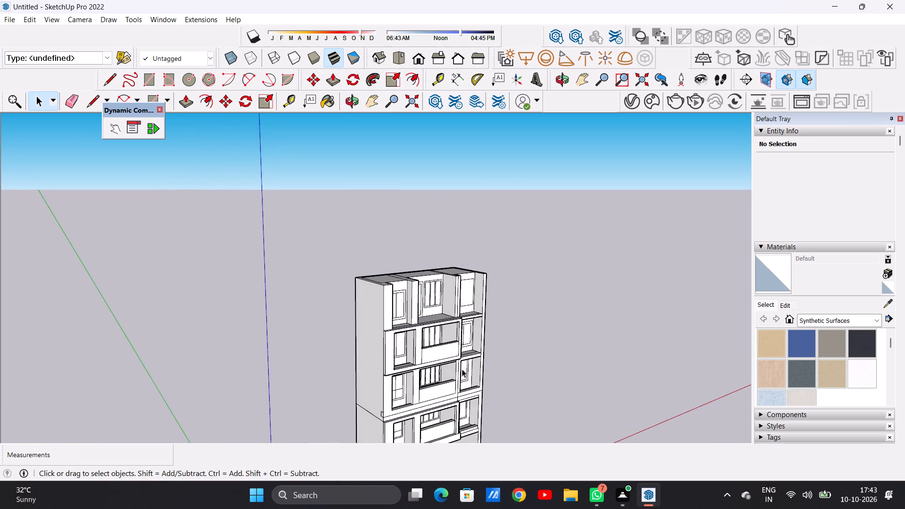
scroll(405, 355, up, 8)
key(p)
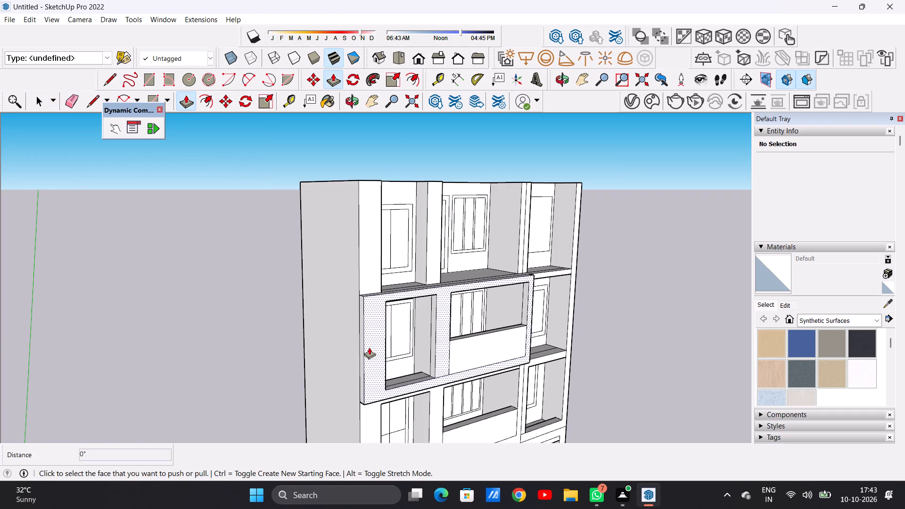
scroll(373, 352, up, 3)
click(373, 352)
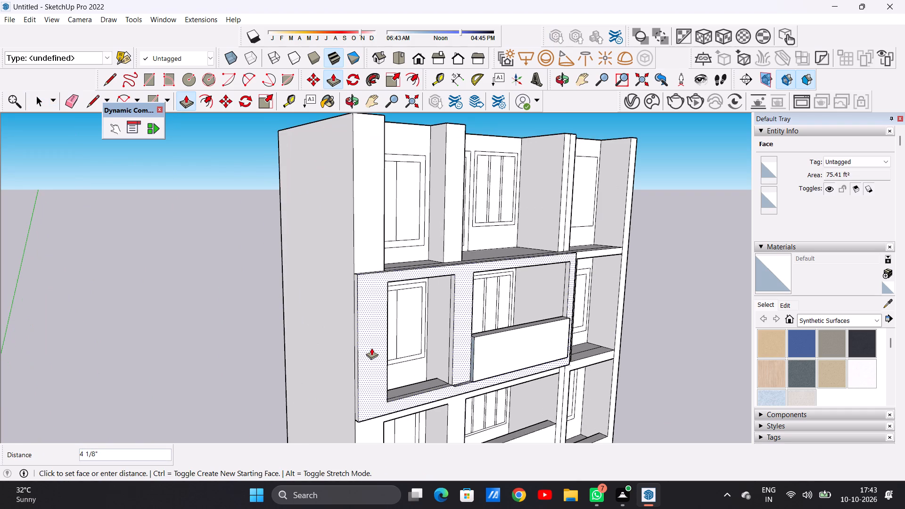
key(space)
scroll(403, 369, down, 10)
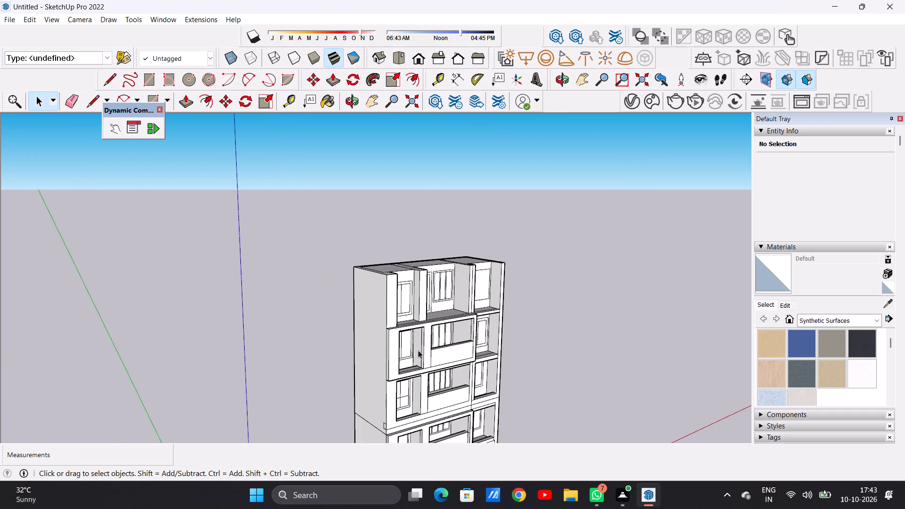
Undo the top storey's edits back through its bay walls, windows, door outline and dividing pillars.
middle_drag(506, 362, 341, 329)
scroll(371, 332, down, 9)
middle_drag(411, 361, 388, 402)
scroll(410, 328, up, 9)
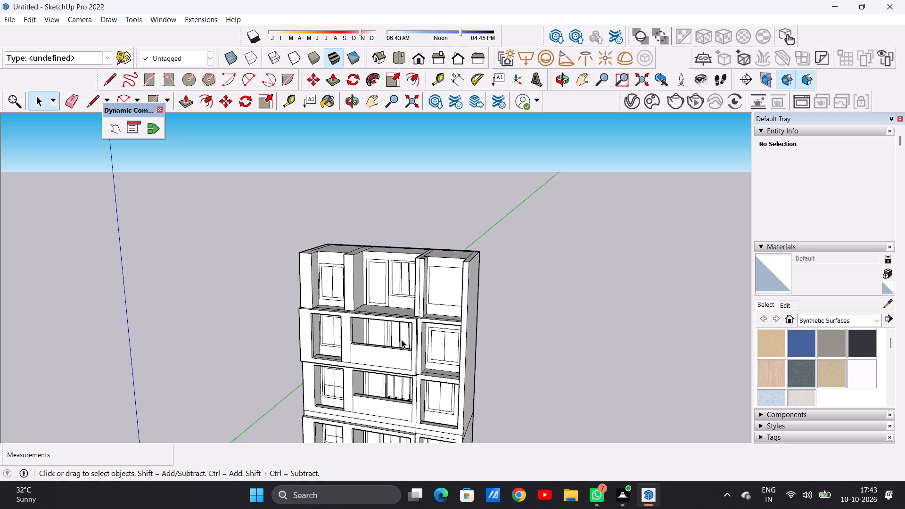
key(ctrl+z)
key(ctrl+z)
key(ctrl+z)
key(ctrl+z)
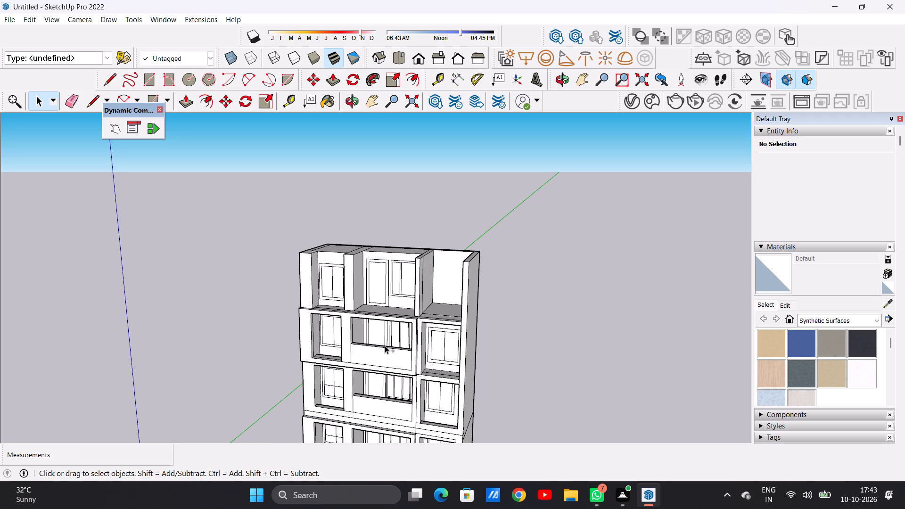
key(ctrl+z)
key(ctrl+z)
key(ctrl+z)
key(ctrl+z)
key(ctrl+z)
key(ctrl+z)
key(ctrl+z)
key(ctrl+z)
key(ctrl+z)
key(ctrl+z)
key(ctrl+z)
key(ctrl+z)
key(ctrl+z)
key(ctrl+z)
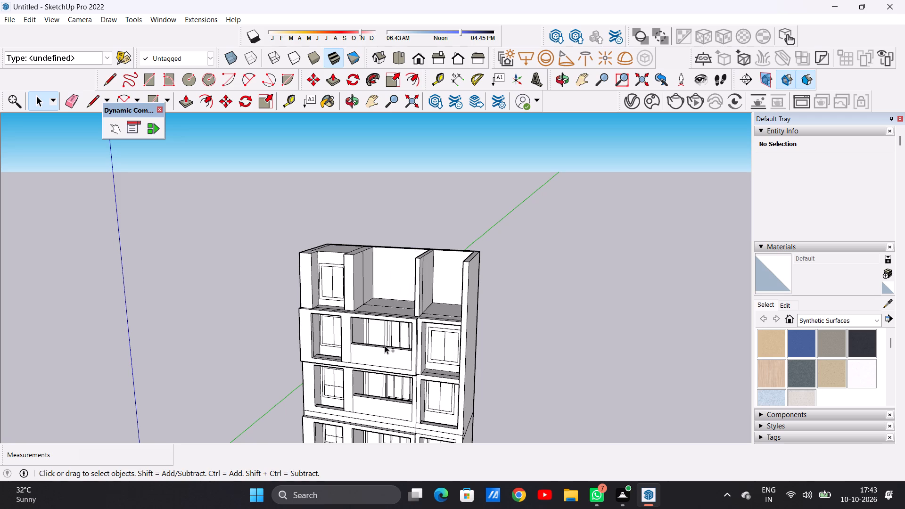
key(ctrl+z)
key(ctrl+z)
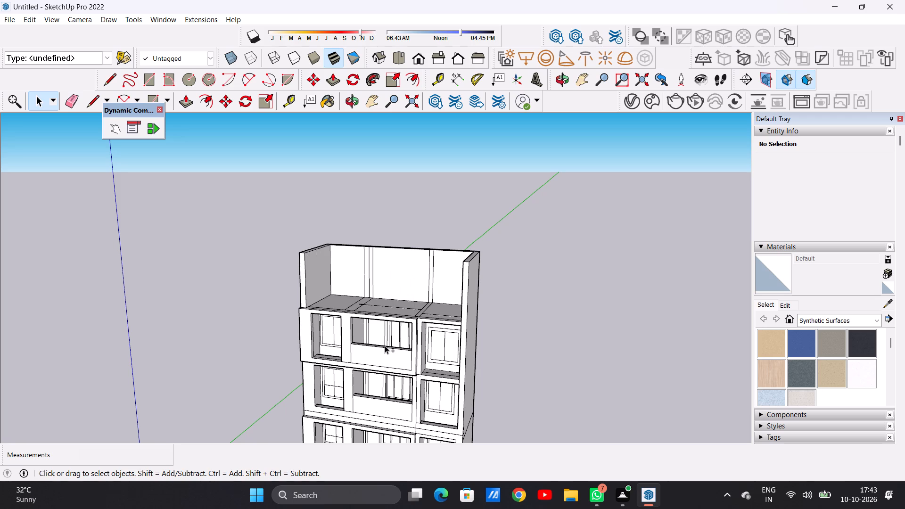
Undo the remaining shell of the top storey, back to the roof slab of the storey below.
key(ctrl+z)
key(ctrl+z)
key(ctrl+z)
key(ctrl+z)
key(ctrl+z)
key(ctrl+z)
key(ctrl+z)
key(ctrl+z)
key(ctrl+z)
key(ctrl+z)
key(ctrl+z)
key(ctrl+z)
key(ctrl+z)
key(ctrl+z)
key(ctrl+z)
key(ctrl+z)
key(ctrl+z)
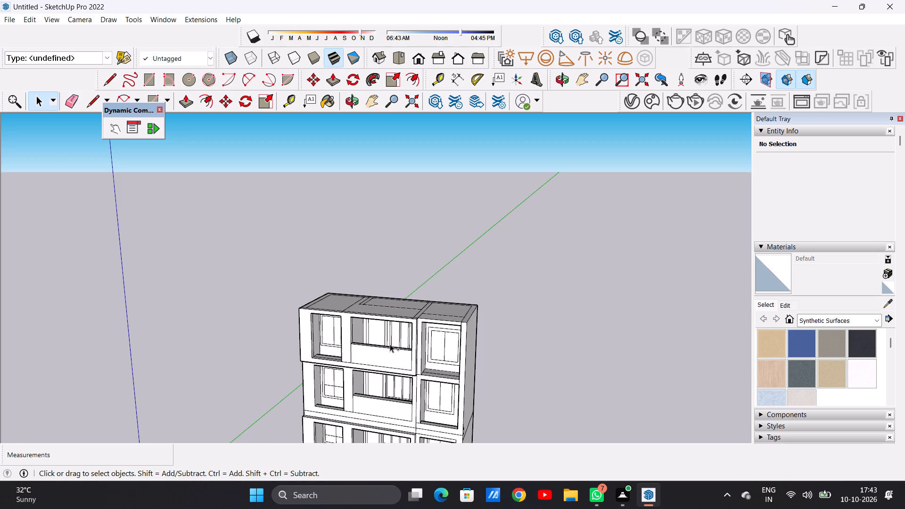
Undo the uppermost remaining storey's edits back through its end-bay top beam, middle balcony parapet and projecting front frame.
key(ctrl+z)
key(ctrl+z)
key(ctrl+z)
key(ctrl+z)
key(ctrl+z)
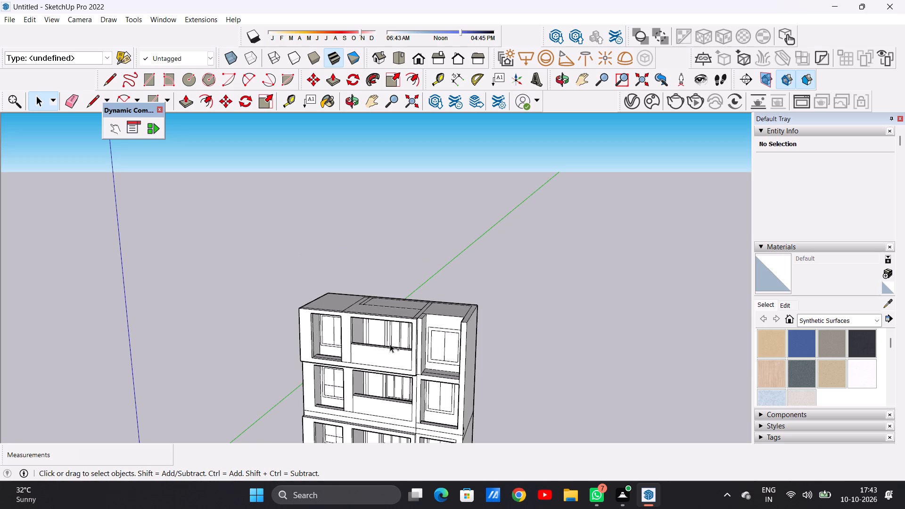
key(ctrl+z)
key(ctrl+z)
Undo the uppermost storey's front beams over the first and middle bays, the middle bay's sill and the pillar extension between them.
scroll(390, 344, down, 6)
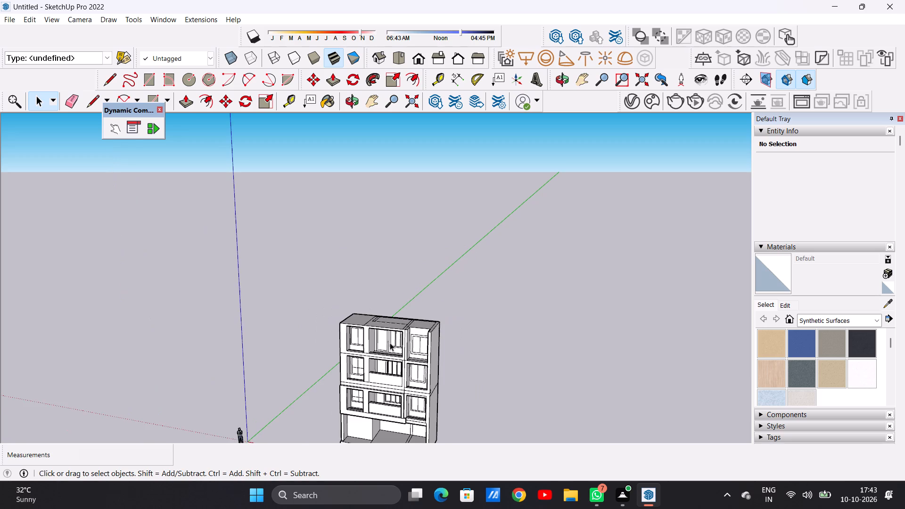
scroll(362, 345, up, 1)
middle_drag(362, 348, 387, 339)
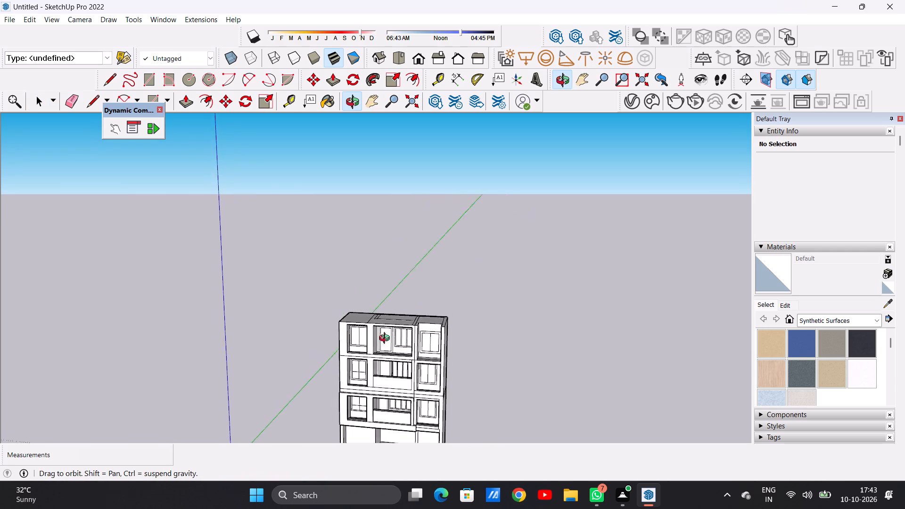
middle_drag(387, 339, 375, 339)
scroll(370, 342, up, 8)
scroll(368, 344, down, 1)
key(ctrl+z)
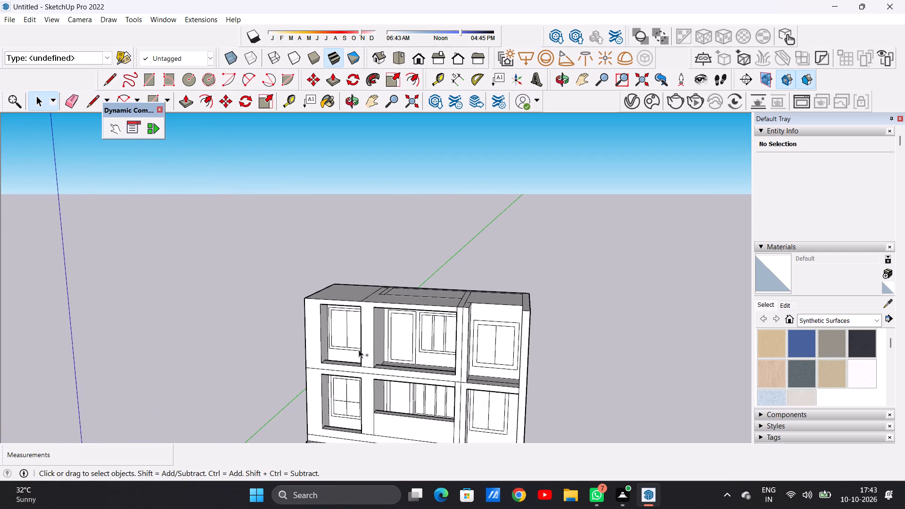
key(ctrl+z)
key(ctrl+z)
key(ctrl+z)
key(ctrl+z)
key(ctrl+z)
key(ctrl+z)
key(ctrl+z)
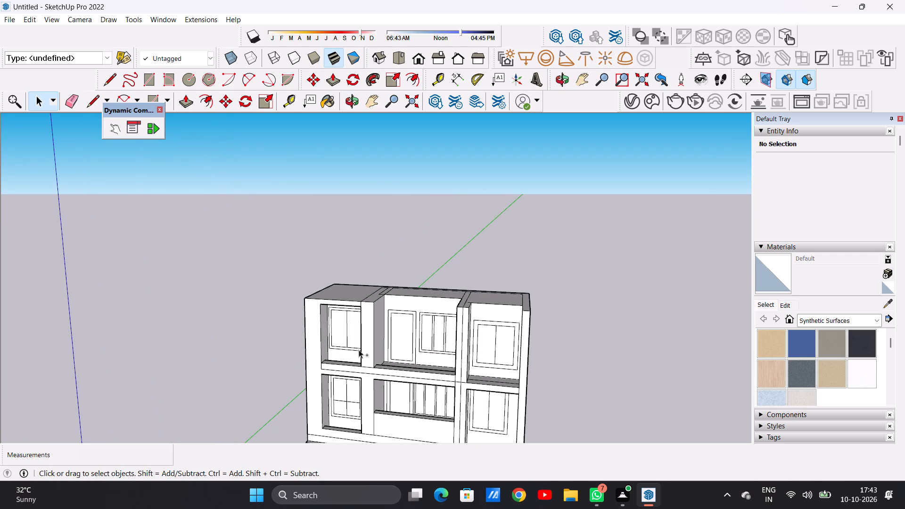
key(ctrl+z)
key(ctrl+z)
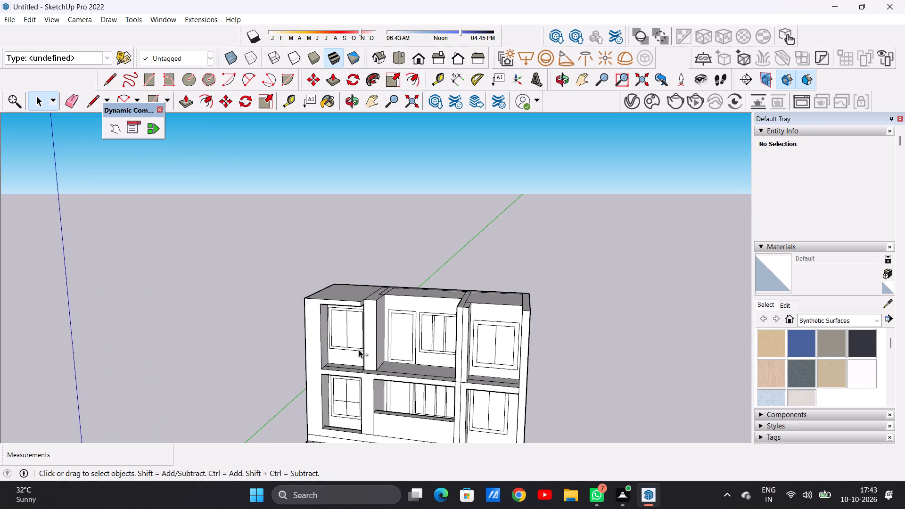
key(ctrl+z)
key(ctrl+z)
key(ctrl+z)
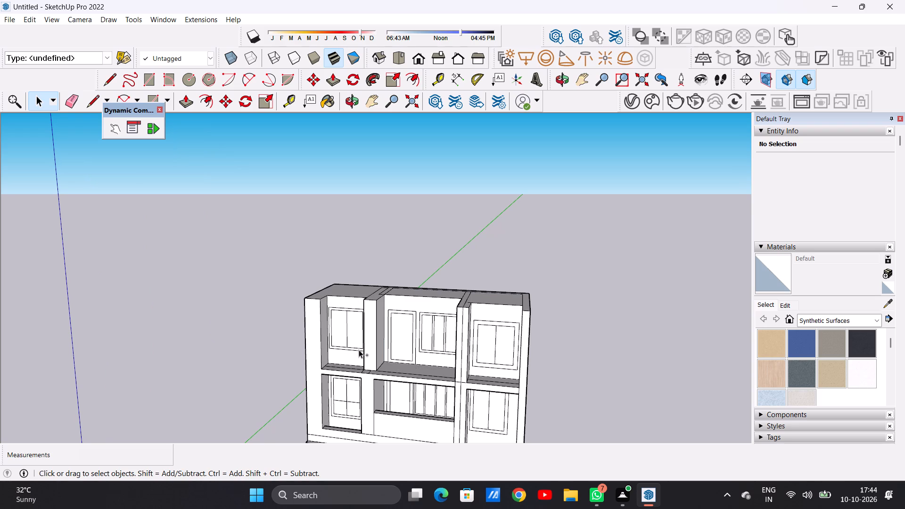
Undo the uppermost storey's recessed end-bay edits back through its window outlines, wall details and the window wall itself.
key(ctrl+z)
key(ctrl+z)
key(ctrl+z)
key(ctrl+z)
key(ctrl+z)
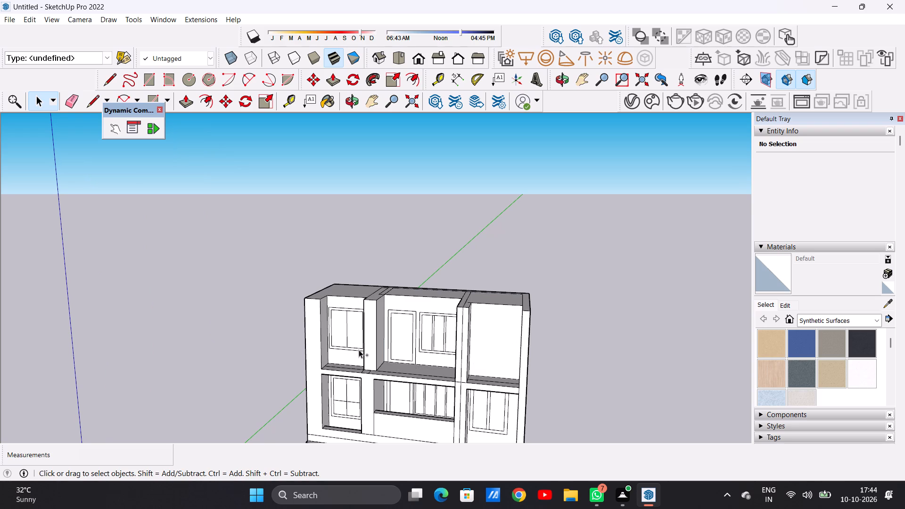
key(ctrl+z)
key(ctrl+z)
key(ctrl+z)
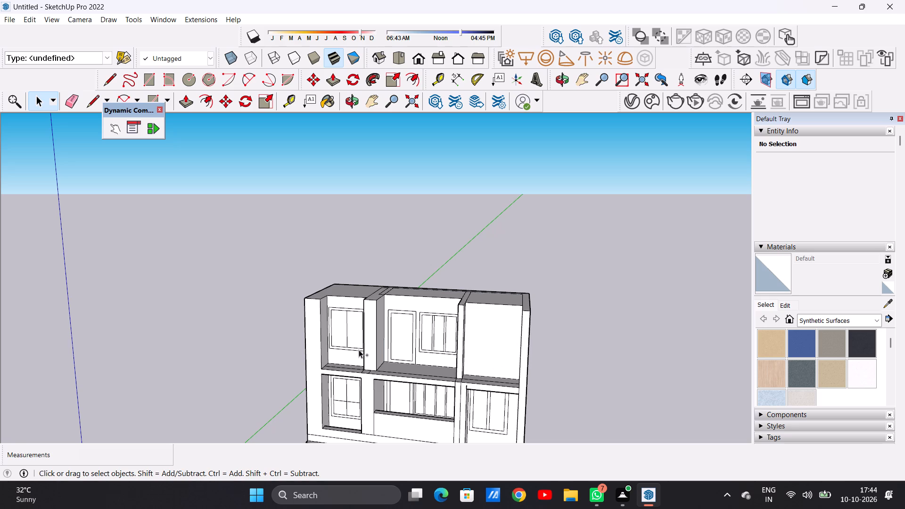
key(ctrl+z)
key(ctrl+z)
key(ctrl+z)
key(ctrl+z)
key(ctrl+z)
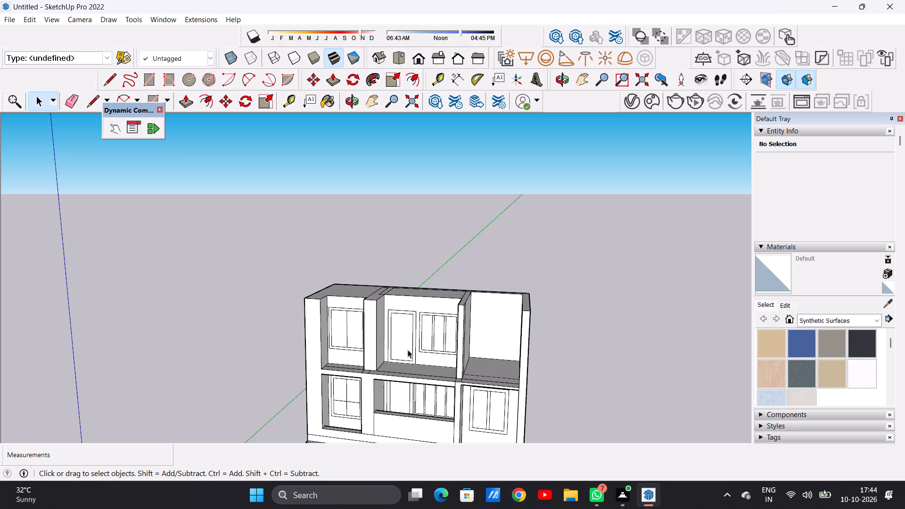
scroll(432, 343, up, 4)
middle_drag(424, 336, 404, 333)
scroll(386, 342, down, 5)
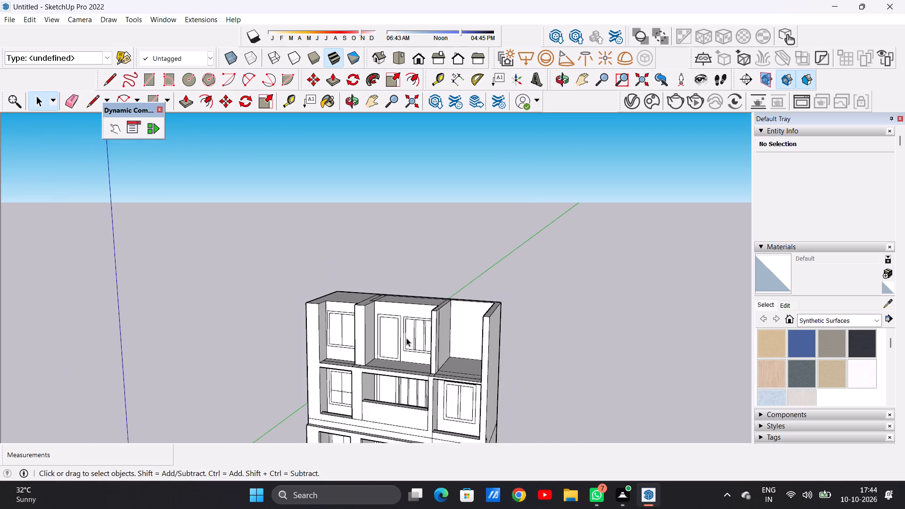
Push the middle-bay side of the uppermost storey's pillar between the first and middle bays inward about 9 1/4", narrowing the pillar.
scroll(406, 338, down, 13)
middle_drag(417, 339, 461, 311)
scroll(449, 337, up, 6)
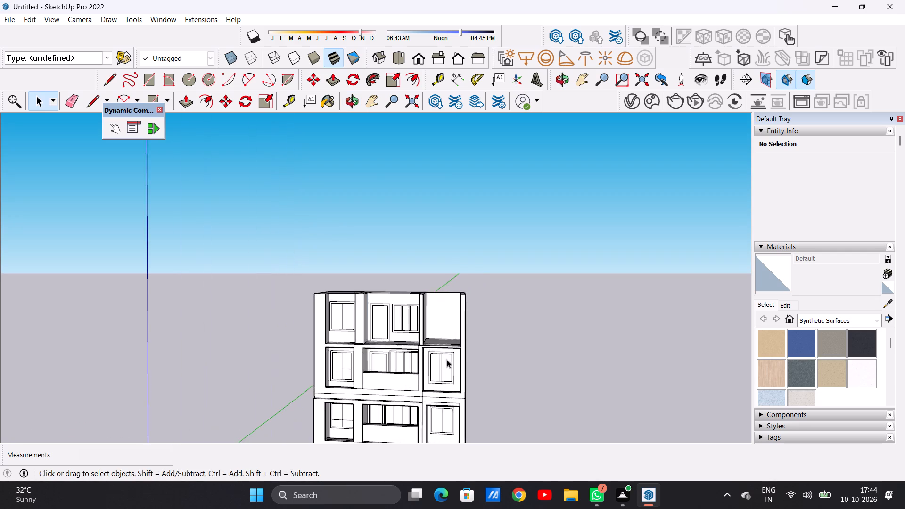
scroll(439, 369, up, 3)
scroll(407, 371, down, 12)
scroll(366, 341, up, 5)
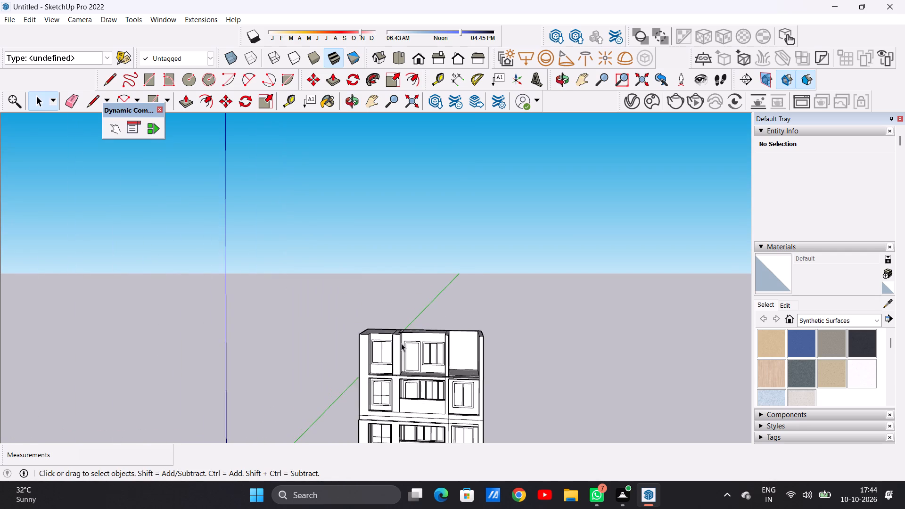
scroll(401, 343, up, 2)
scroll(401, 343, down, 1)
scroll(401, 343, up, 3)
middle_drag(399, 346, 344, 414)
scroll(396, 354, up, 7)
middle_drag(387, 328, 390, 387)
scroll(399, 373, up, 1)
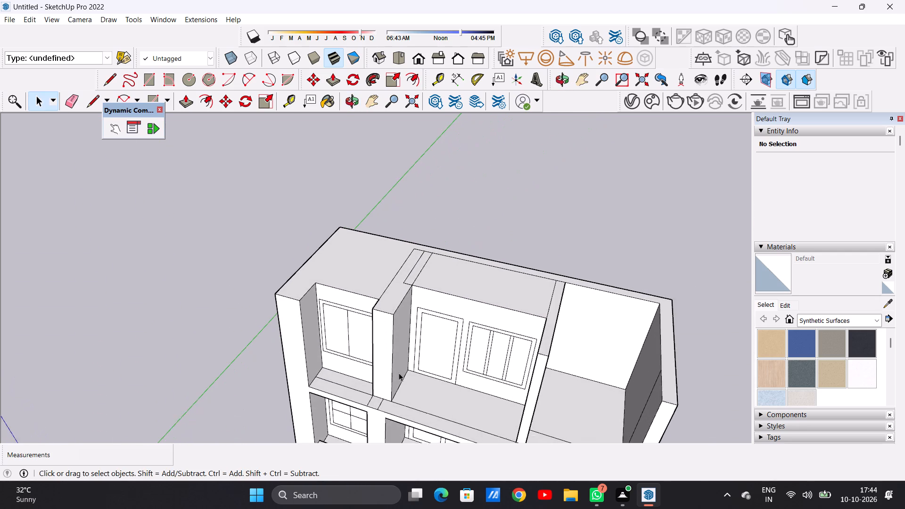
scroll(399, 373, up, 1)
key(p)
scroll(388, 336, up, 5)
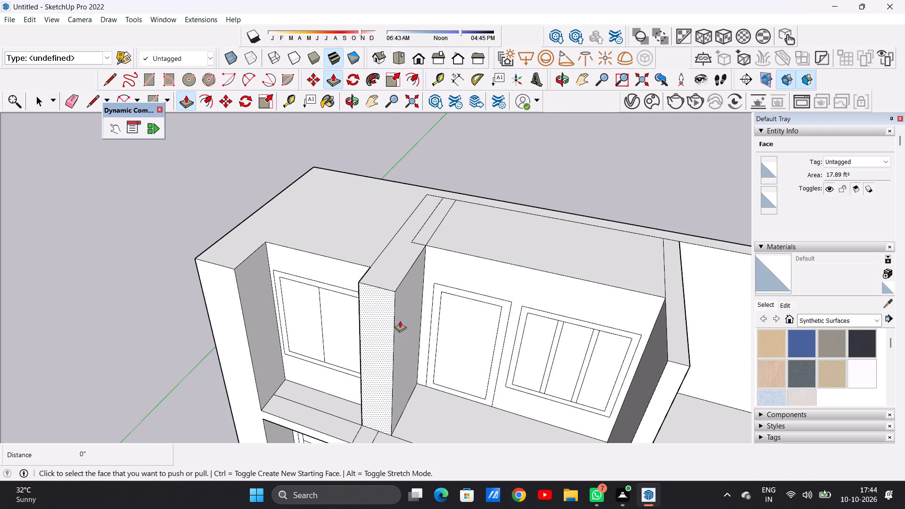
click(400, 320)
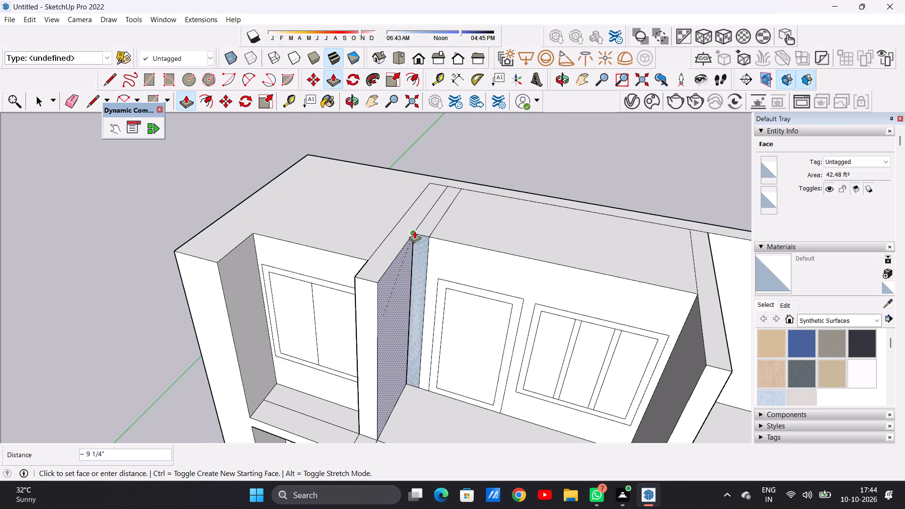
click(414, 231)
key(space)
scroll(410, 305, down, 6)
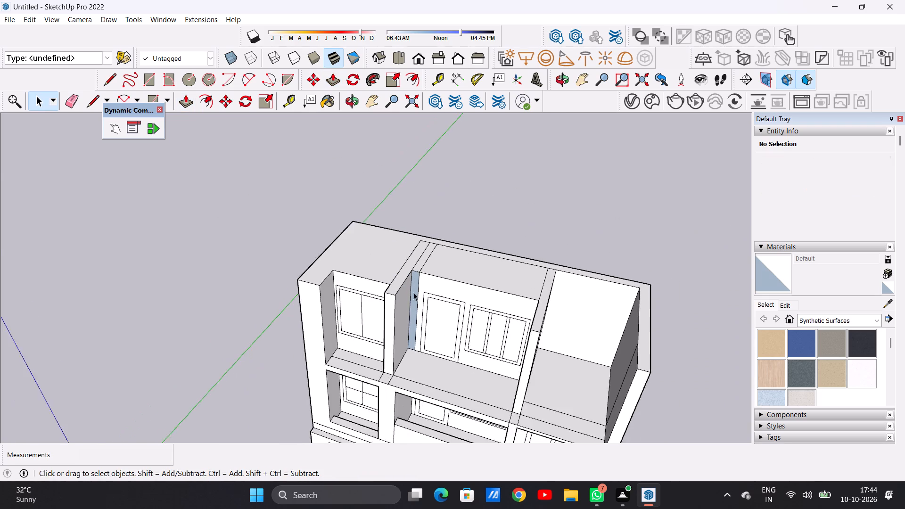
Examine the narrowed pillar and the uppermost storey's bays against the storeys below from several angles.
scroll(413, 292, down, 3)
middle_drag(399, 350, 441, 284)
scroll(393, 316, down, 8)
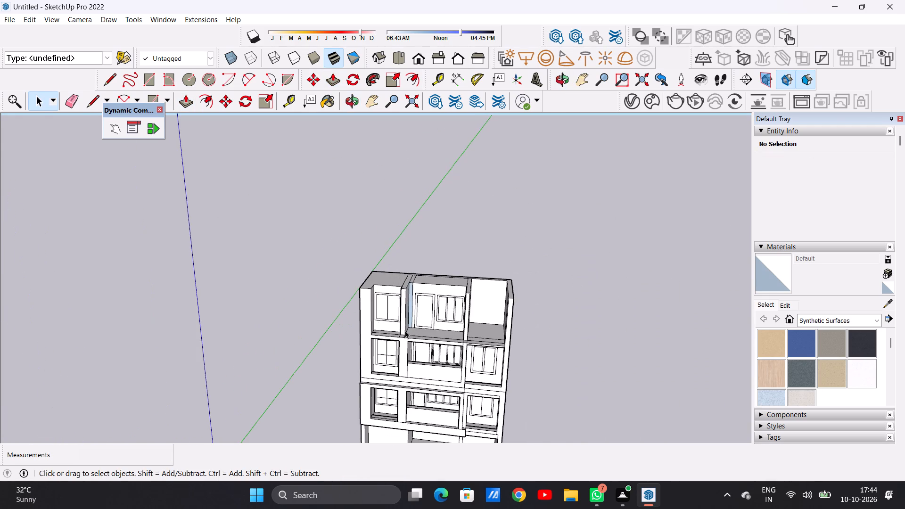
scroll(405, 330, up, 7)
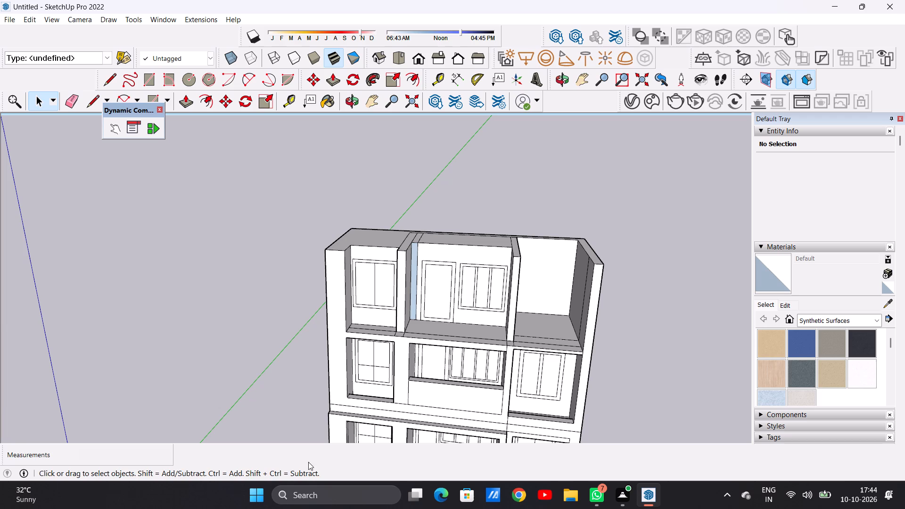
scroll(417, 282, up, 5)
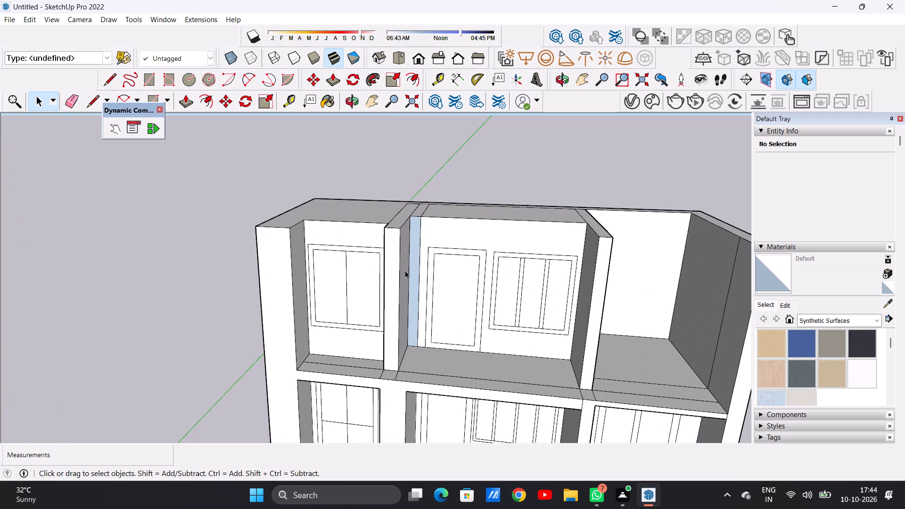
scroll(411, 308, up, 3)
scroll(410, 305, down, 5)
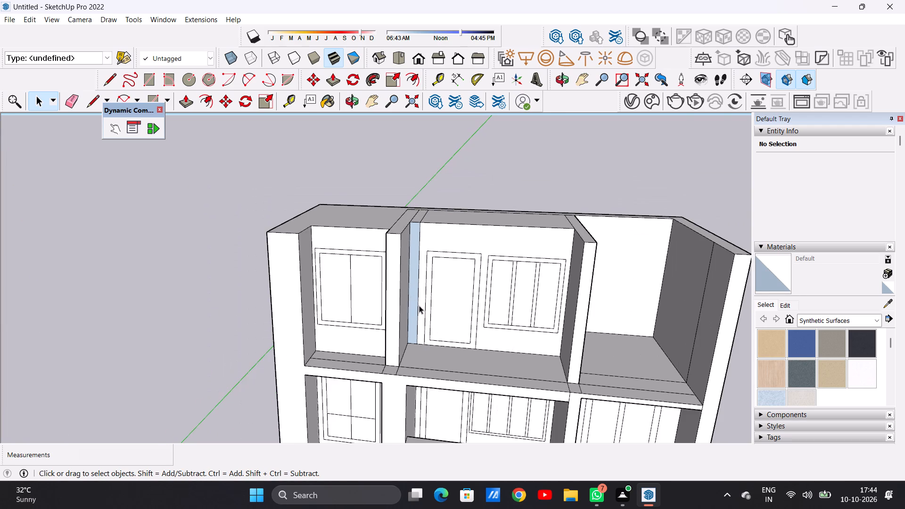
middle_drag(419, 305, 389, 326)
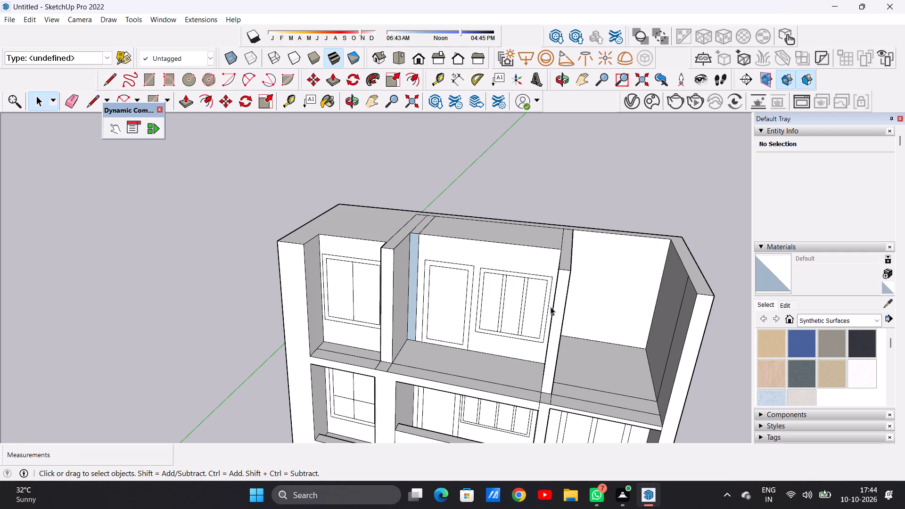
middle_drag(407, 336, 409, 260)
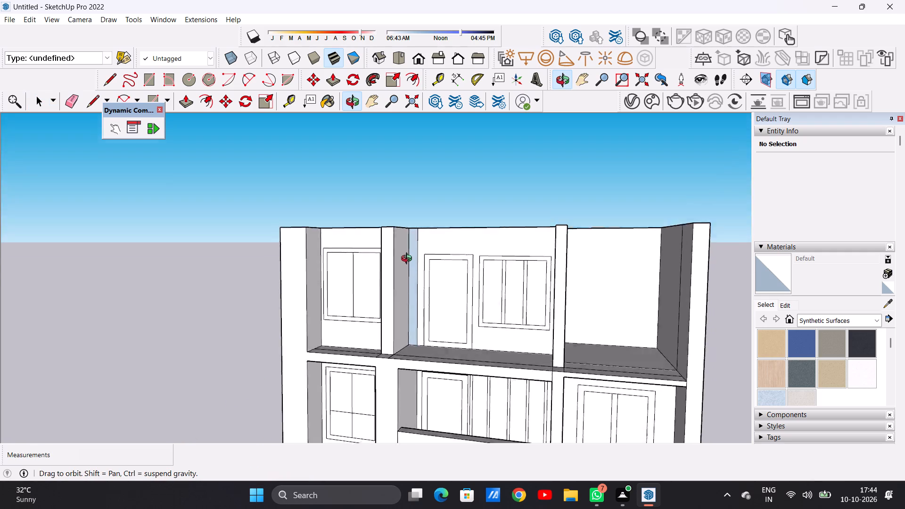
middle_drag(409, 260, 425, 322)
scroll(418, 290, up, 6)
scroll(388, 312, down, 9)
middle_drag(399, 329, 409, 291)
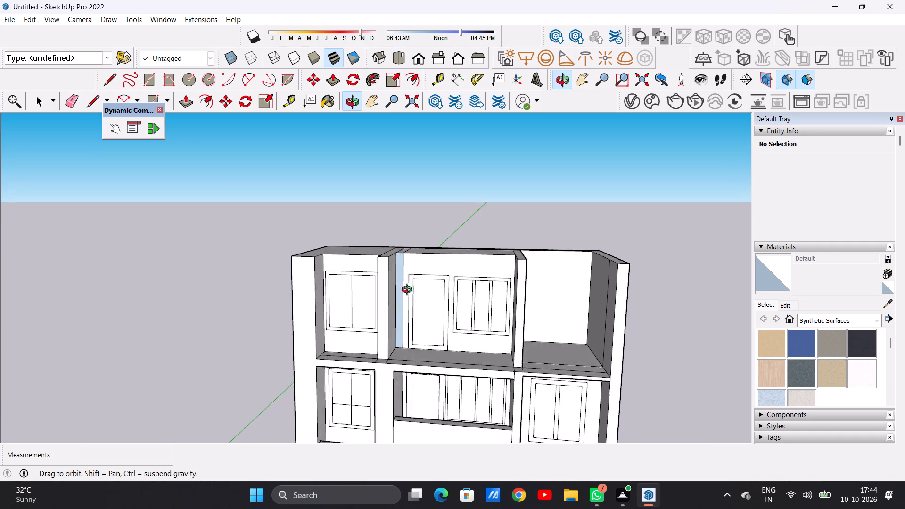
middle_drag(409, 291, 394, 296)
scroll(397, 313, down, 7)
middle_drag(409, 320, 447, 306)
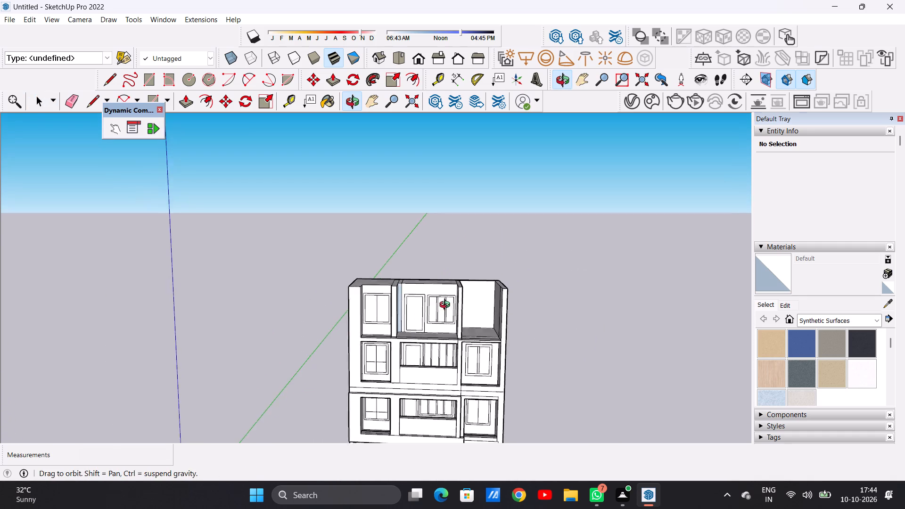
middle_drag(447, 306, 444, 303)
scroll(425, 298, up, 6)
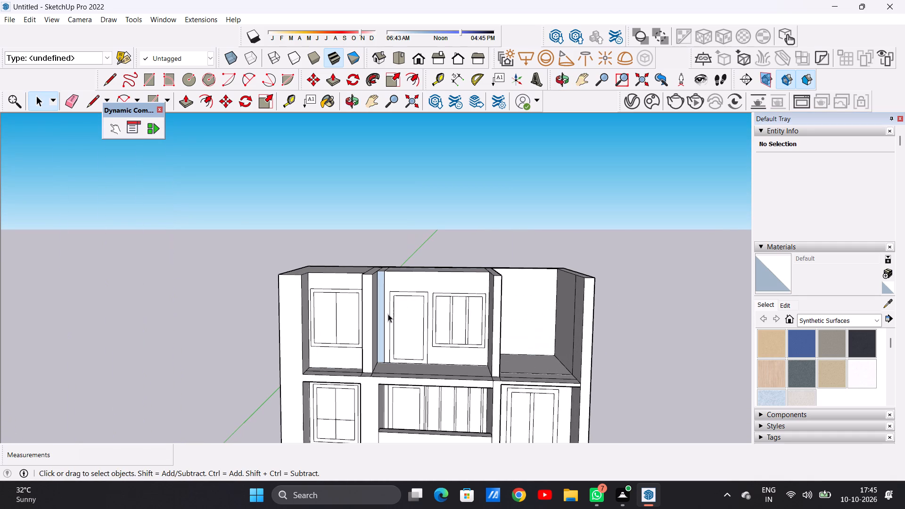
scroll(388, 314, down, 3)
scroll(478, 297, up, 4)
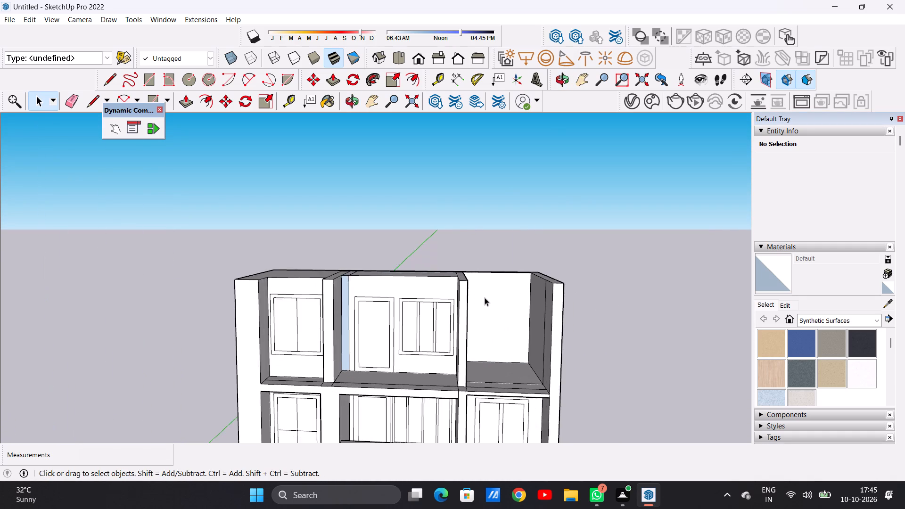
Pull the uppermost storey's end-bay back wall forward 8' 5/16" to the vertical edge line on the dividing wall.
scroll(485, 297, up, 1)
middle_drag(481, 312, 385, 351)
scroll(504, 291, up, 1)
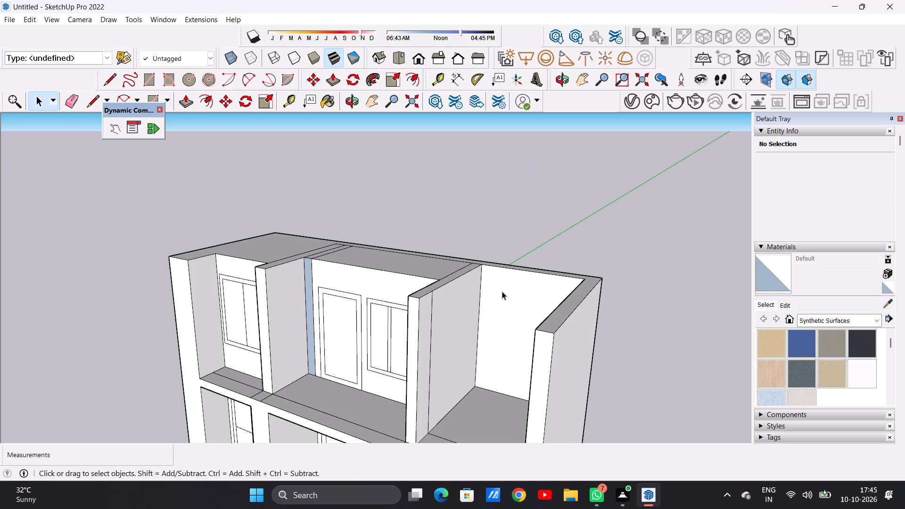
key(p)
click(501, 277)
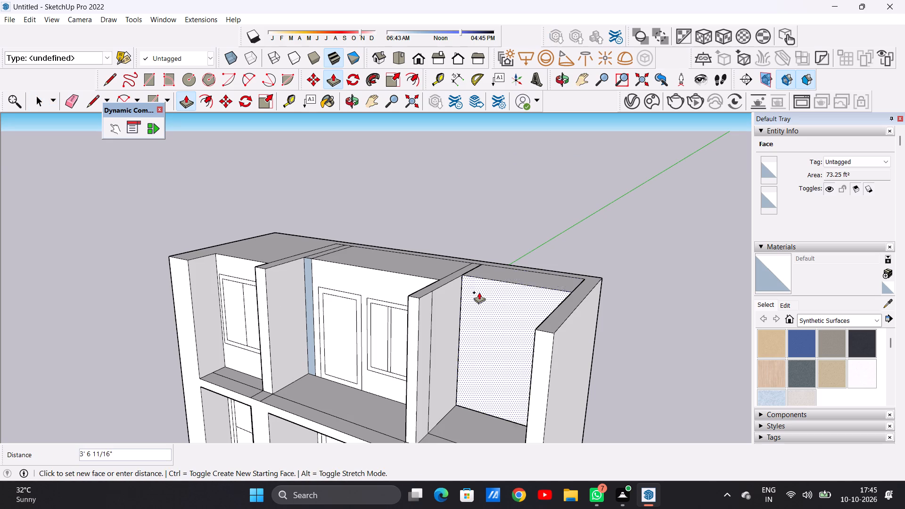
click(435, 292)
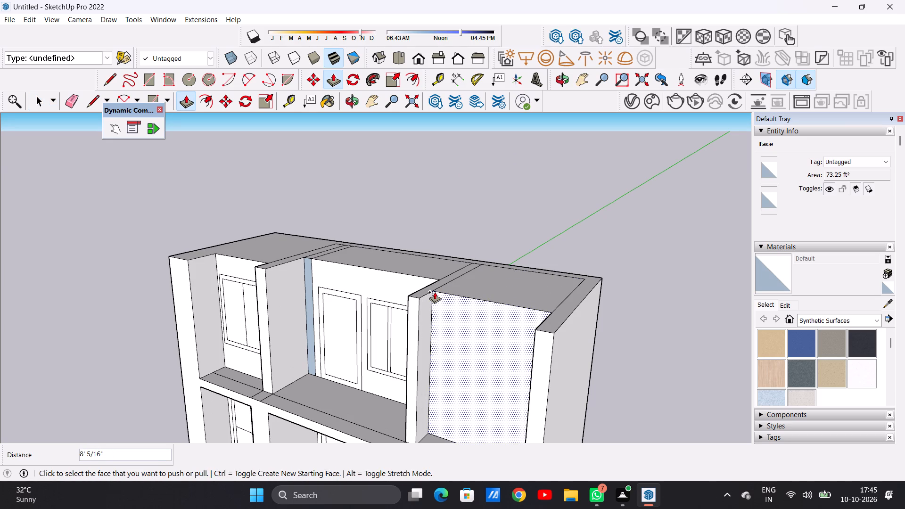
key(space)
Start a rectangle for the window outline on the uppermost storey's end-bay wall.
scroll(482, 328, down, 9)
middle_drag(450, 343, 518, 305)
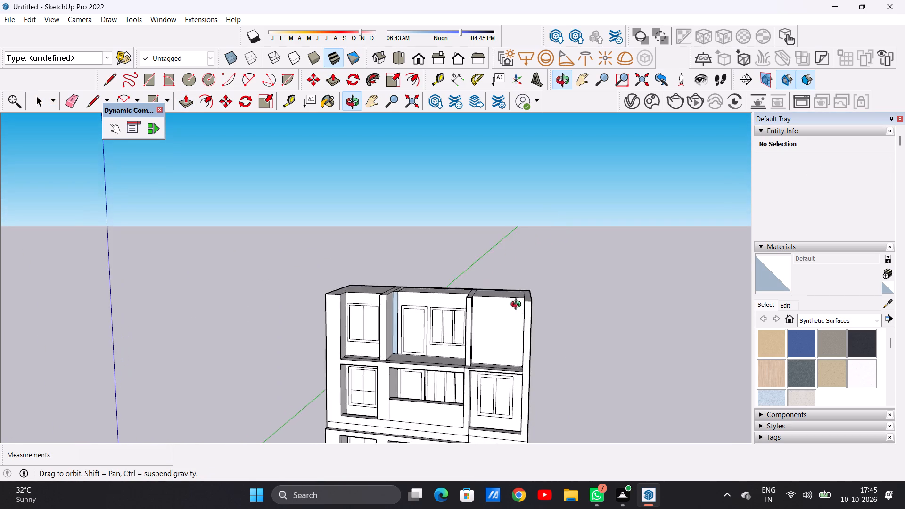
middle_drag(518, 305, 524, 291)
scroll(497, 349, up, 2)
scroll(497, 349, down, 1)
scroll(497, 349, up, 1)
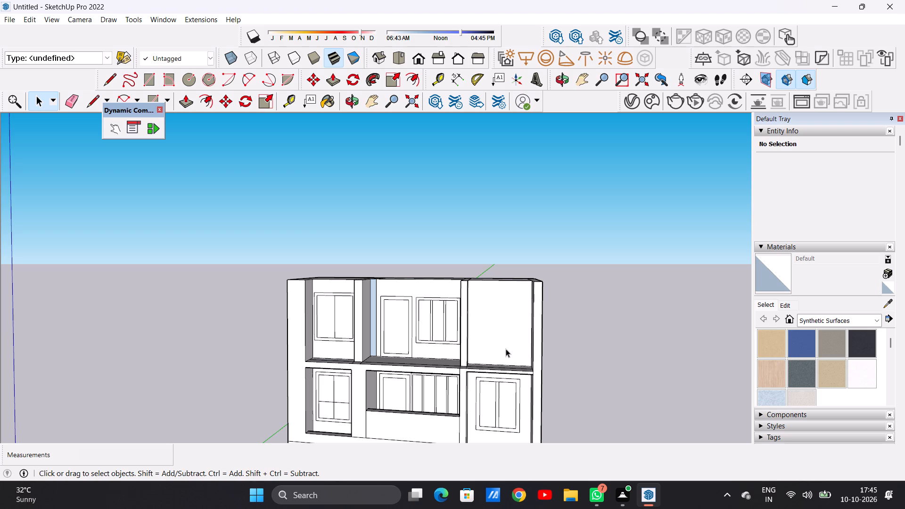
scroll(506, 349, up, 3)
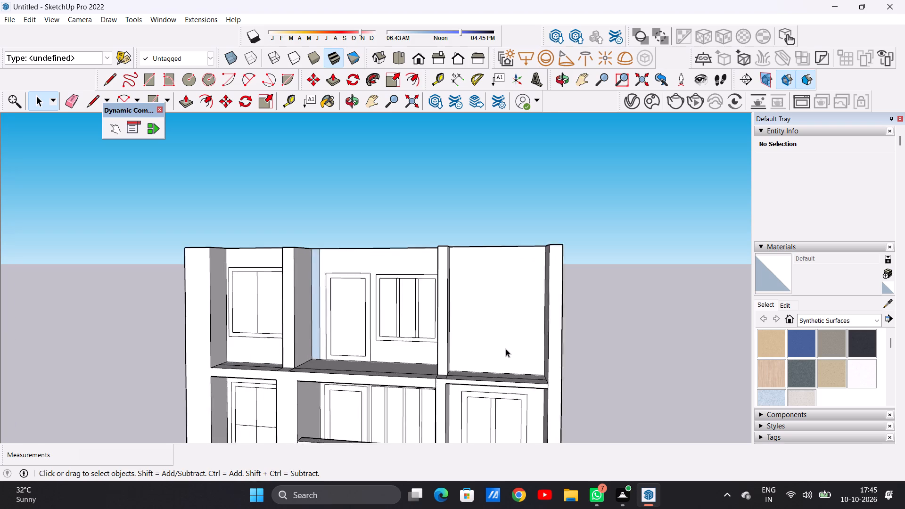
scroll(506, 349, up, 2)
key(r)
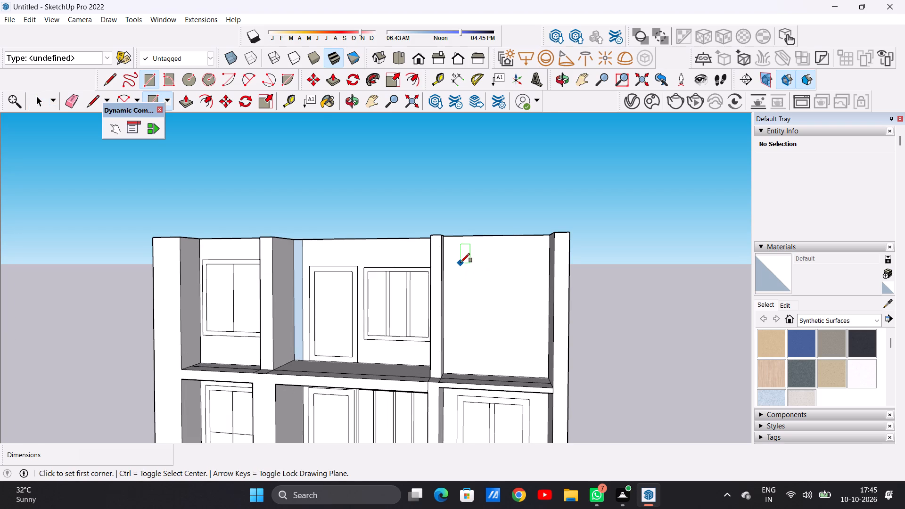
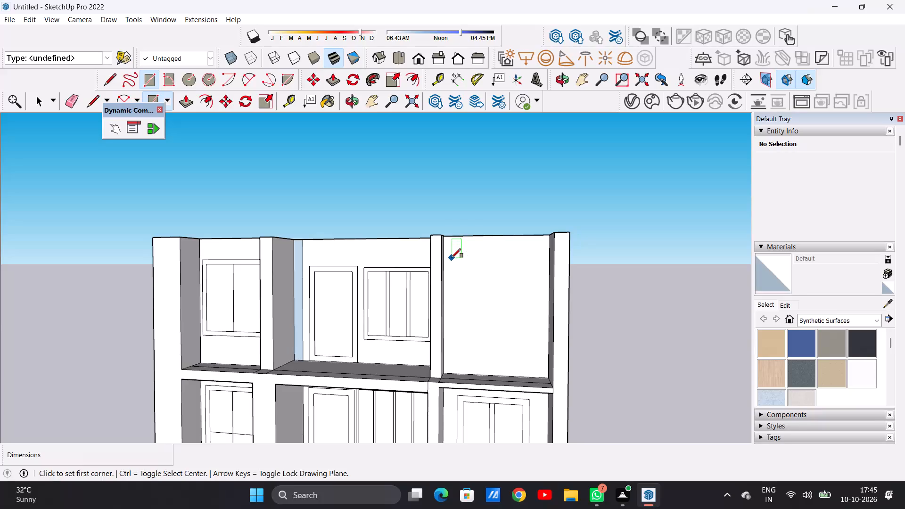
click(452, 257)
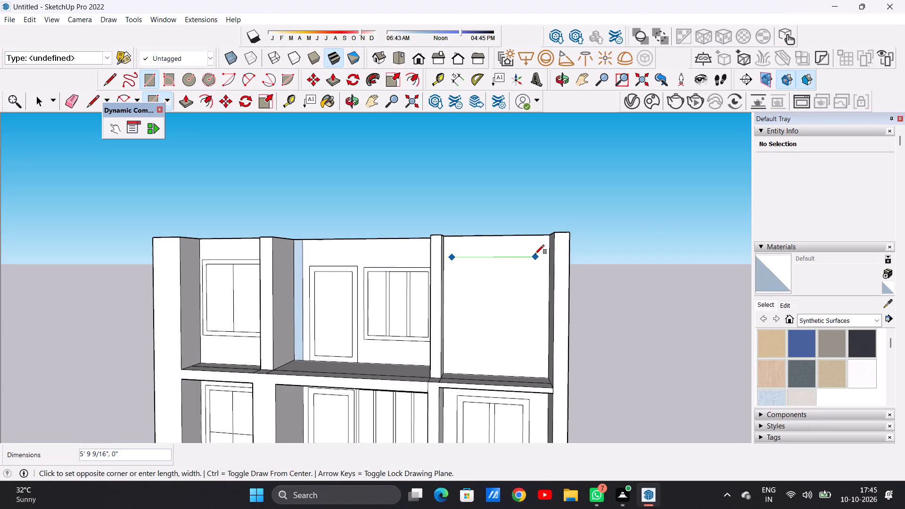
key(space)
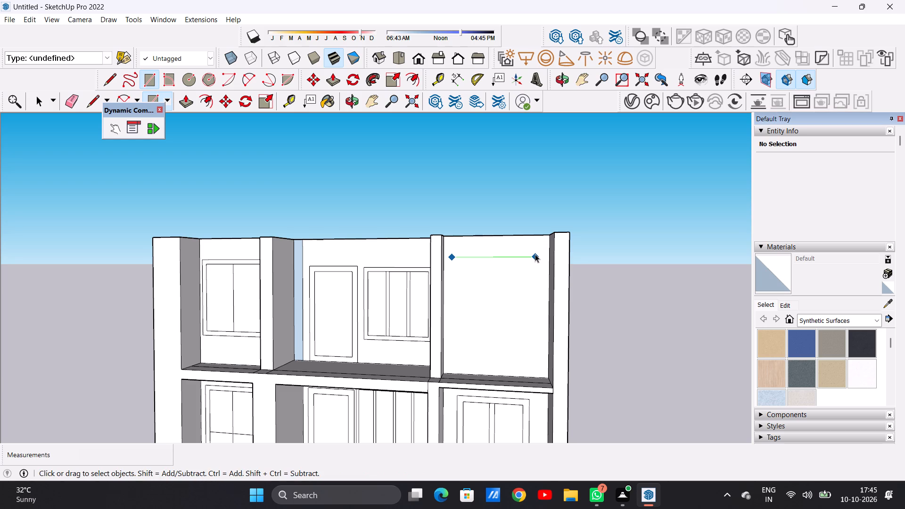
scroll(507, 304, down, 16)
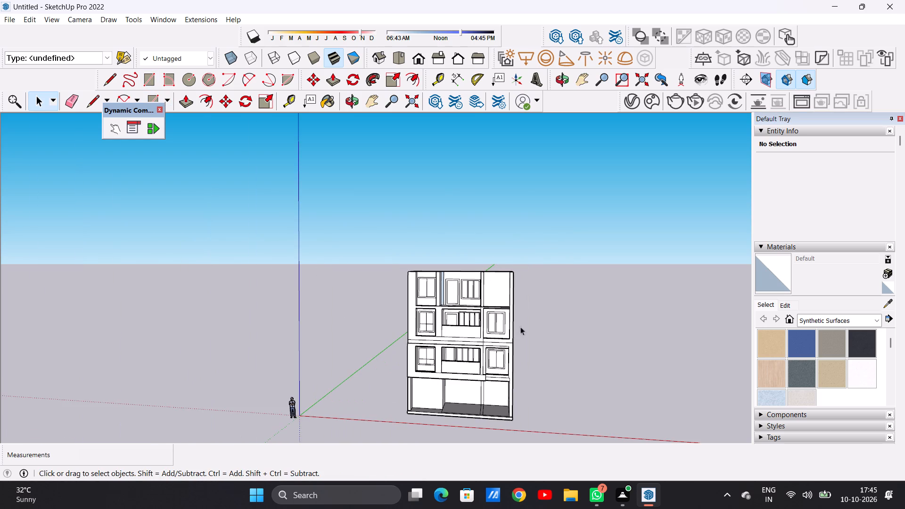
Pull the inner side of the uppermost storey's outer end-bay pillar about 5 7/8" into the bay, widening the pillar.
scroll(488, 278, up, 13)
middle_drag(518, 313, 557, 320)
key(p)
scroll(574, 294, up, 6)
click(561, 298)
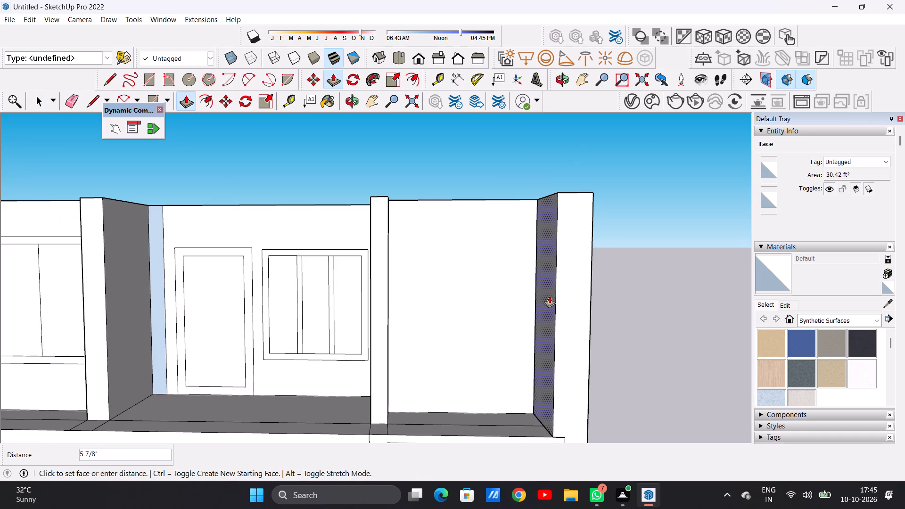
click(549, 296)
key(space)
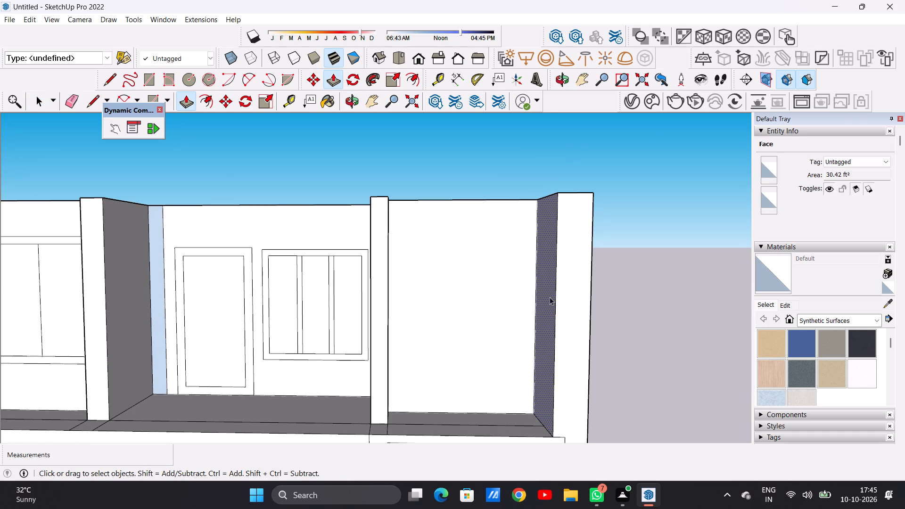
Draw a window outline rectangle about 5' 7" wide by 6' 3" high on the uppermost storey's end-bay wall.
scroll(491, 298, down, 6)
middle_drag(499, 303, 459, 292)
scroll(500, 303, down, 10)
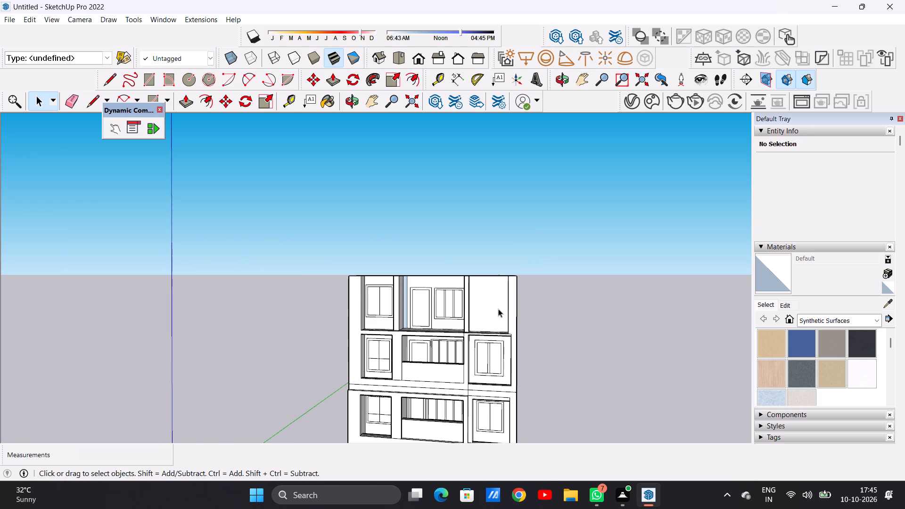
middle_drag(498, 310, 569, 310)
middle_drag(511, 309, 452, 311)
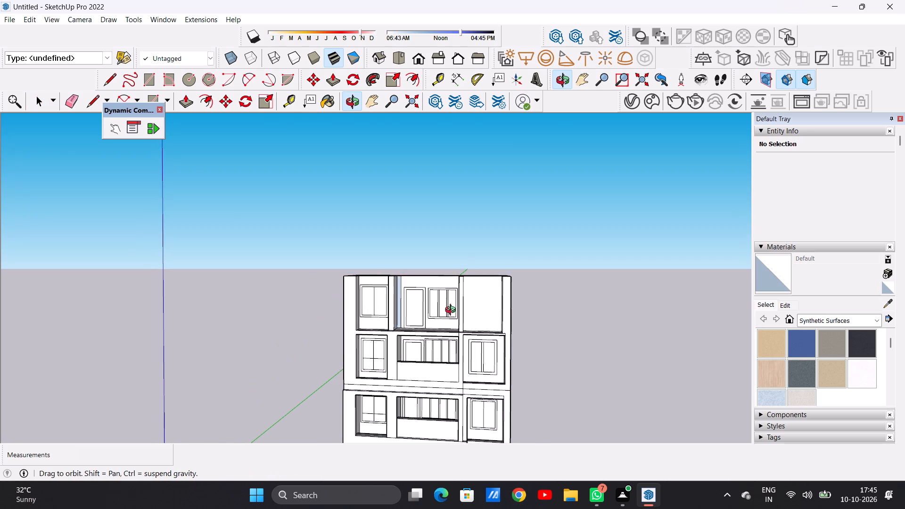
middle_drag(452, 311, 452, 311)
scroll(491, 304, up, 8)
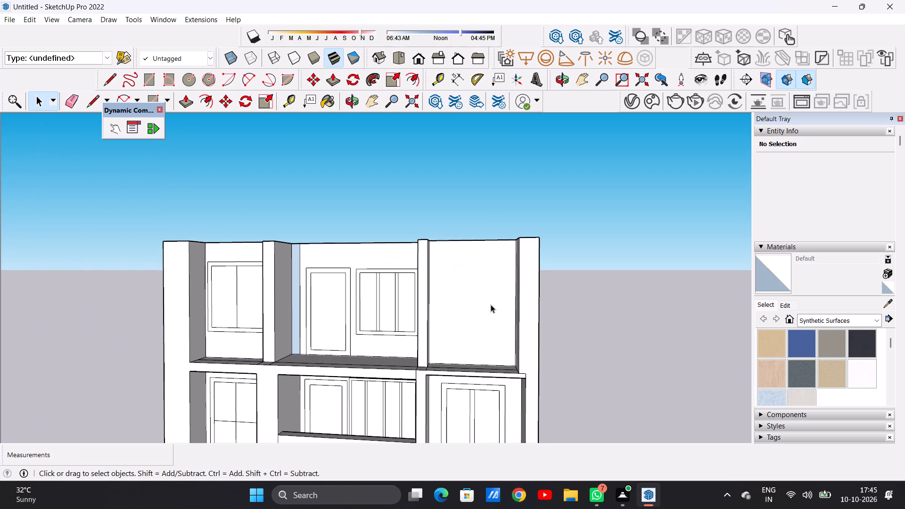
key(r)
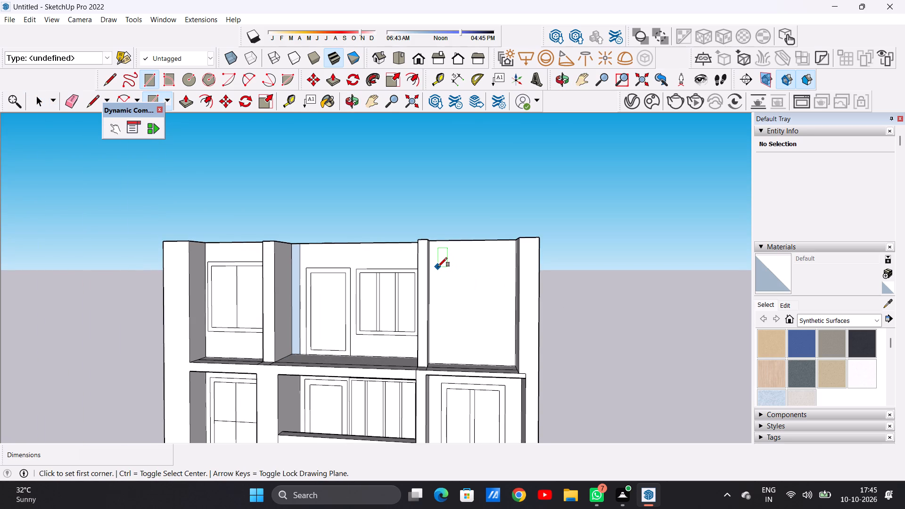
click(437, 266)
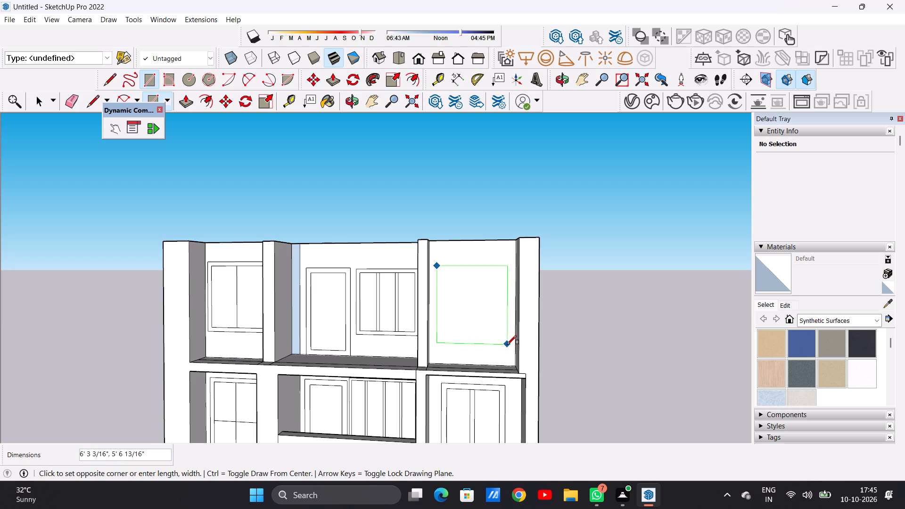
click(507, 345)
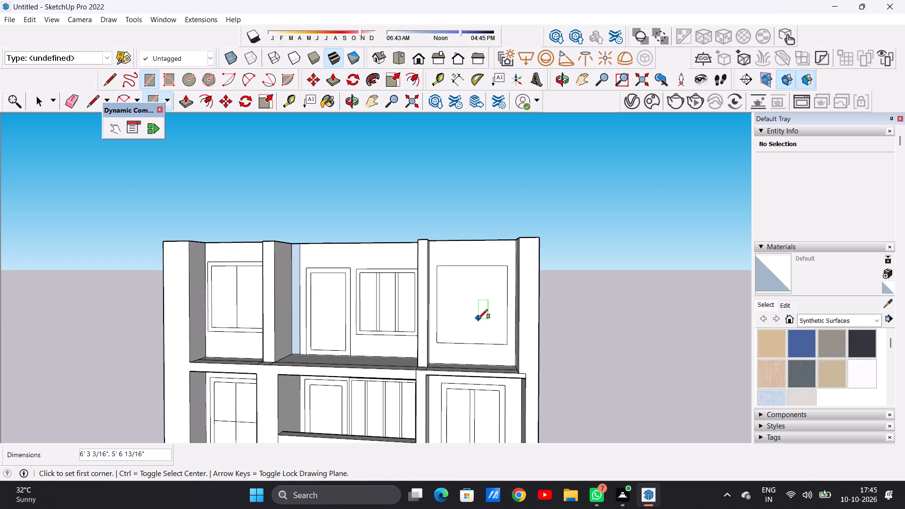
Offset the end-bay window outline inward about 6 7/8" to form the window frame.
key(space)
text(OF)
click(450, 270)
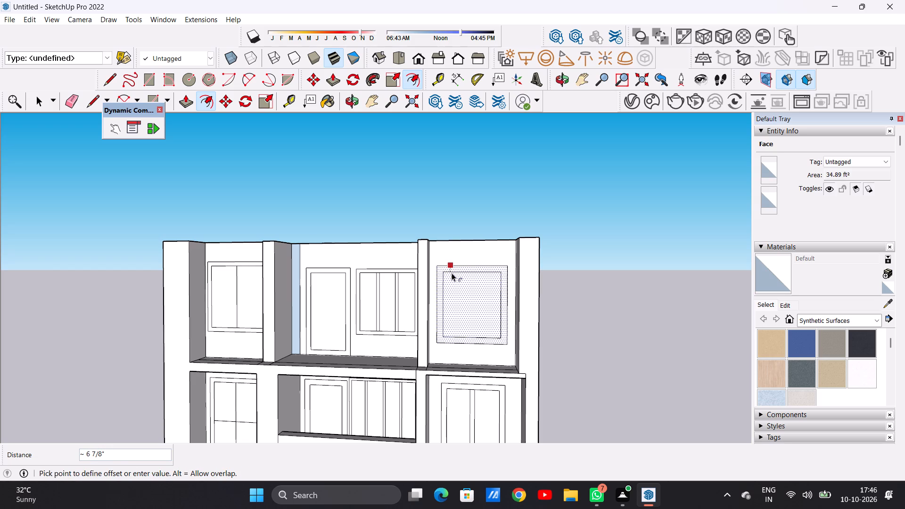
click(452, 273)
key(space)
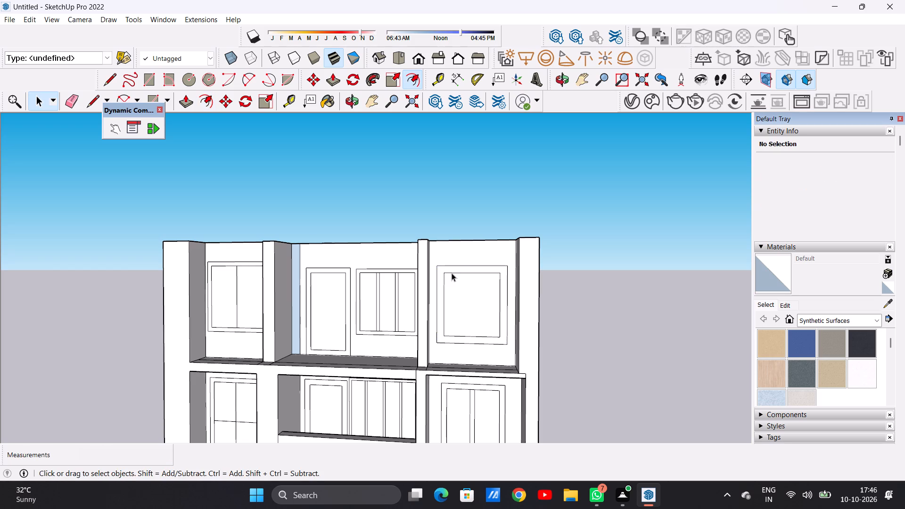
Divide the end-bay window's inner pane with a centred vertical line and a horizontal line across its lower part.
scroll(467, 280, down, 14)
scroll(472, 285, up, 4)
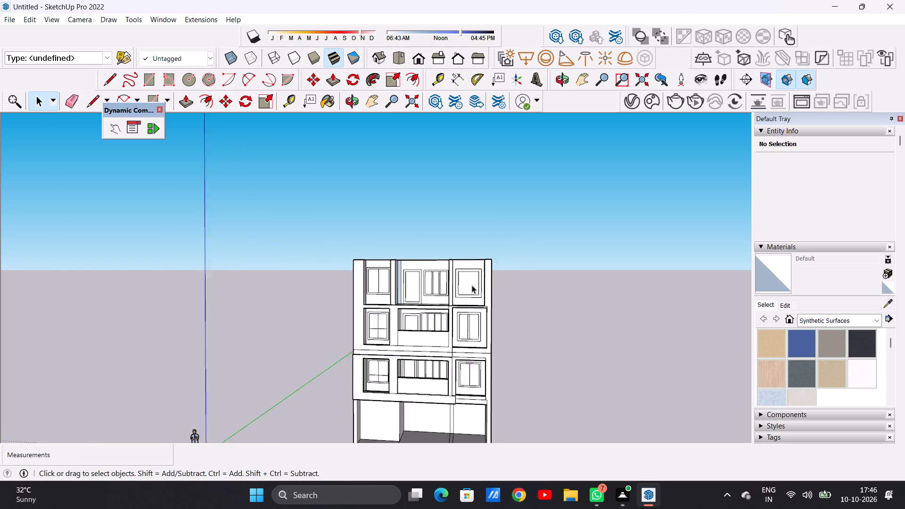
scroll(472, 285, up, 4)
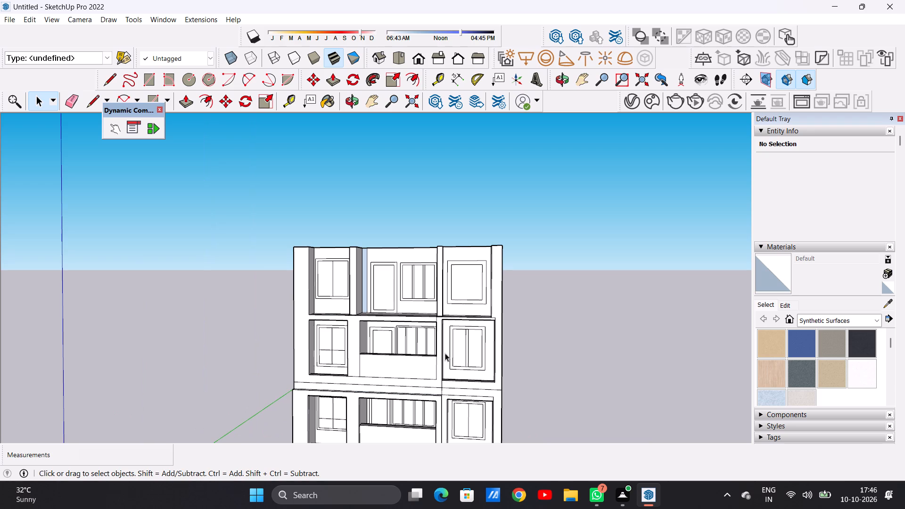
scroll(470, 294, up, 6)
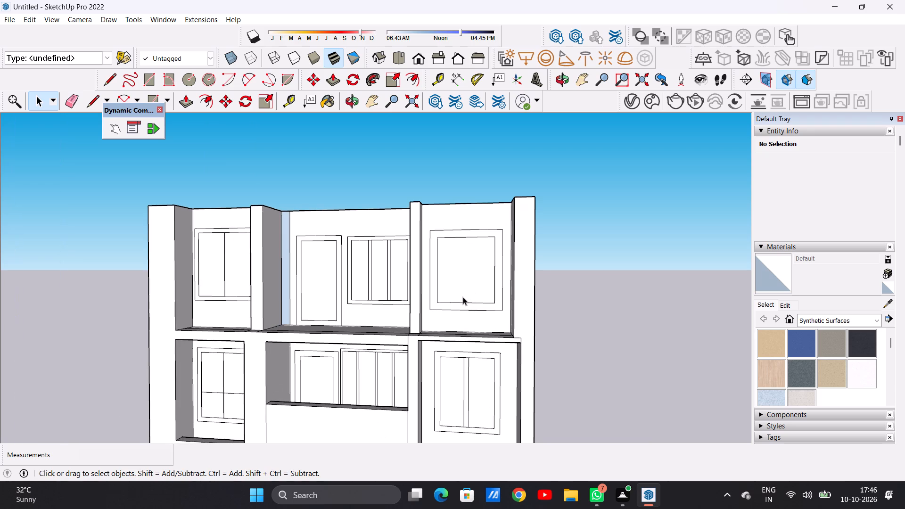
key(l)
click(465, 238)
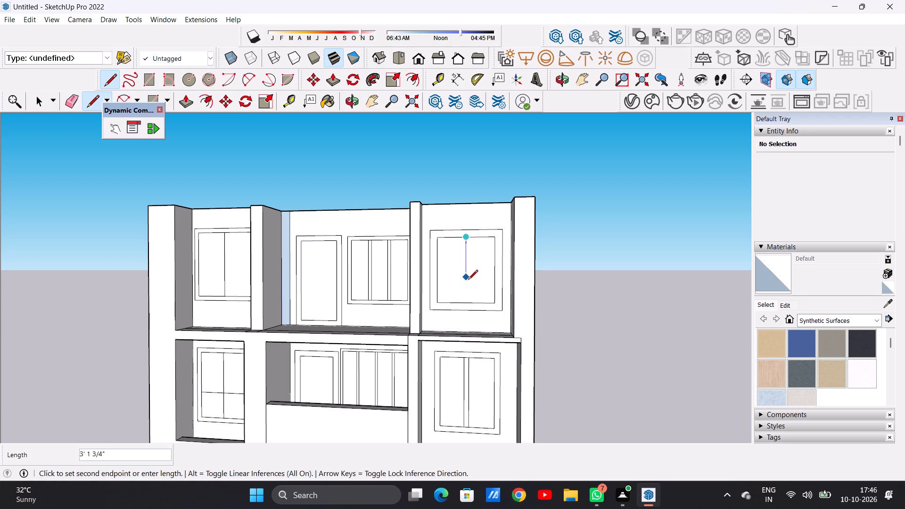
click(469, 302)
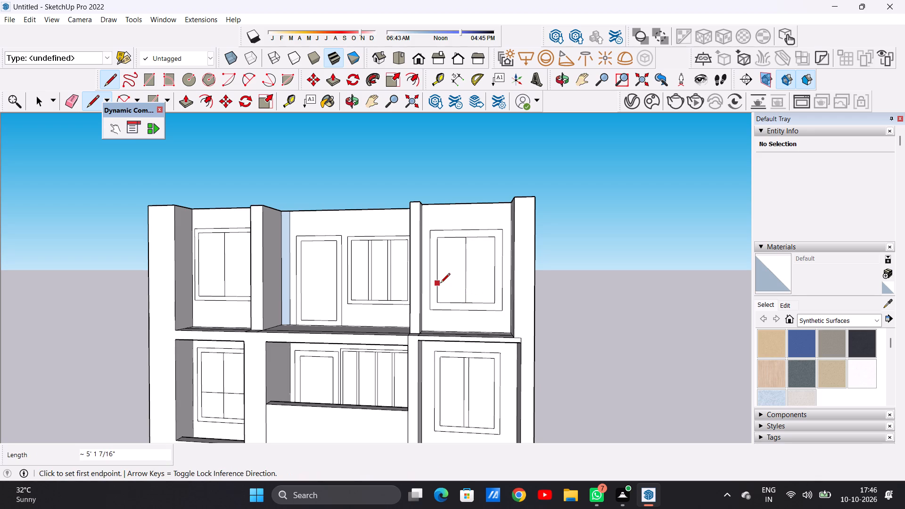
click(440, 284)
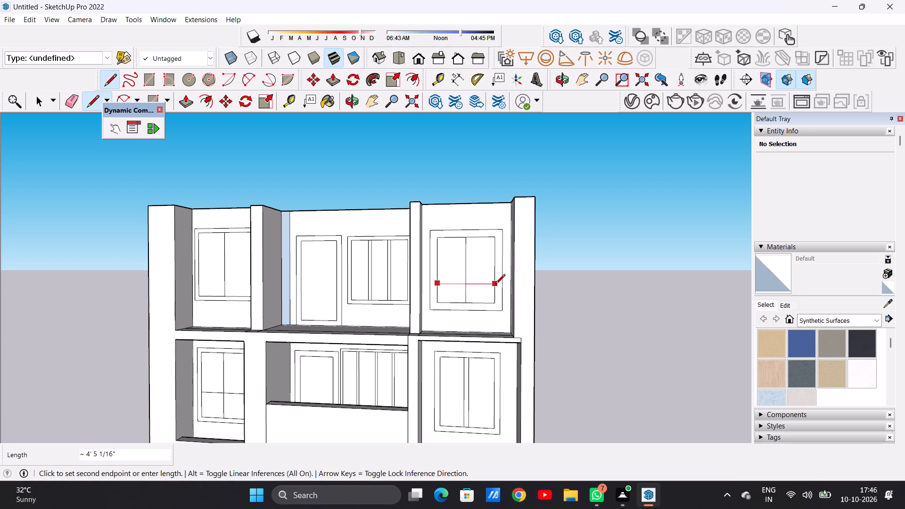
click(495, 285)
key(space)
Examine the uppermost storey's floor edges, pillars and bays against the storeys below from several angles.
scroll(452, 310, down, 3)
middle_drag(453, 316, 451, 367)
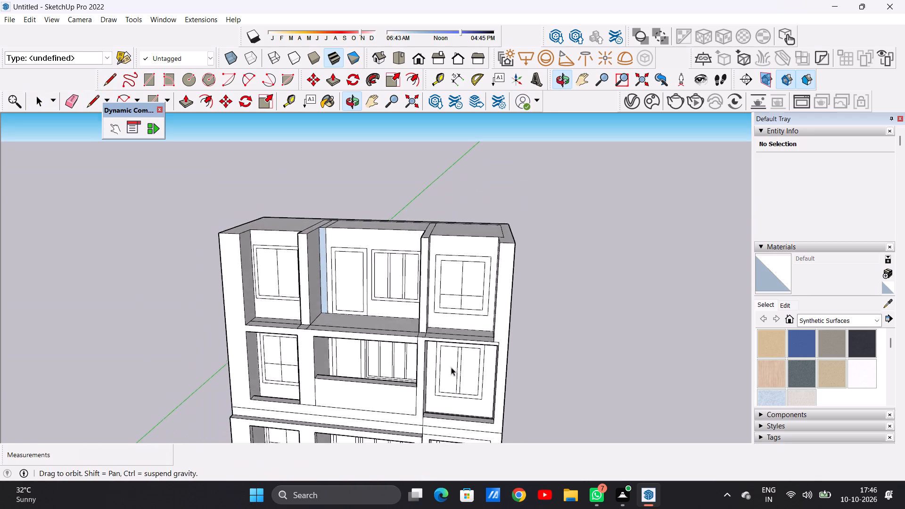
middle_drag(451, 367, 451, 367)
scroll(464, 337, up, 11)
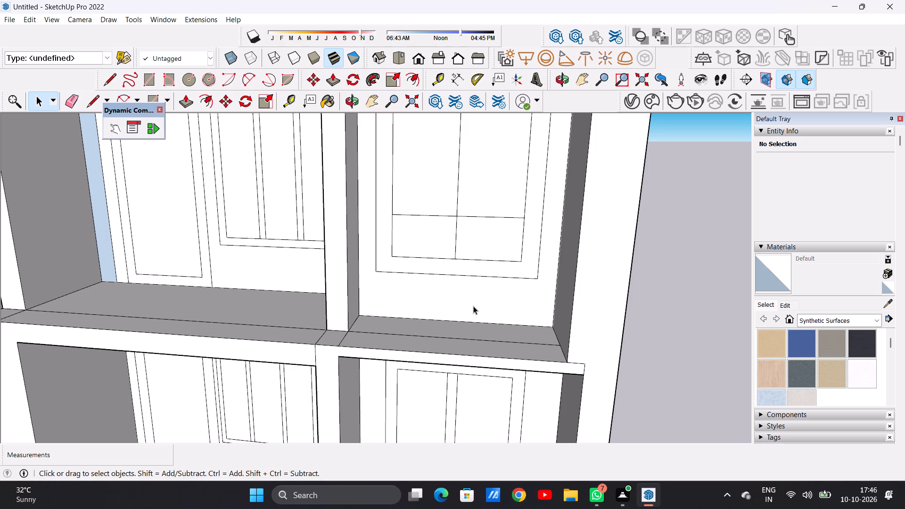
scroll(481, 337, down, 12)
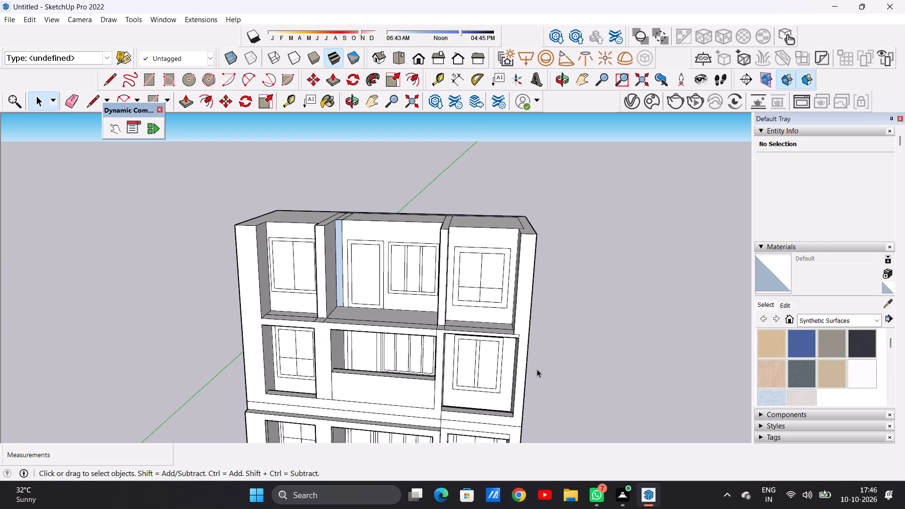
scroll(455, 296, up, 8)
scroll(486, 332, down, 7)
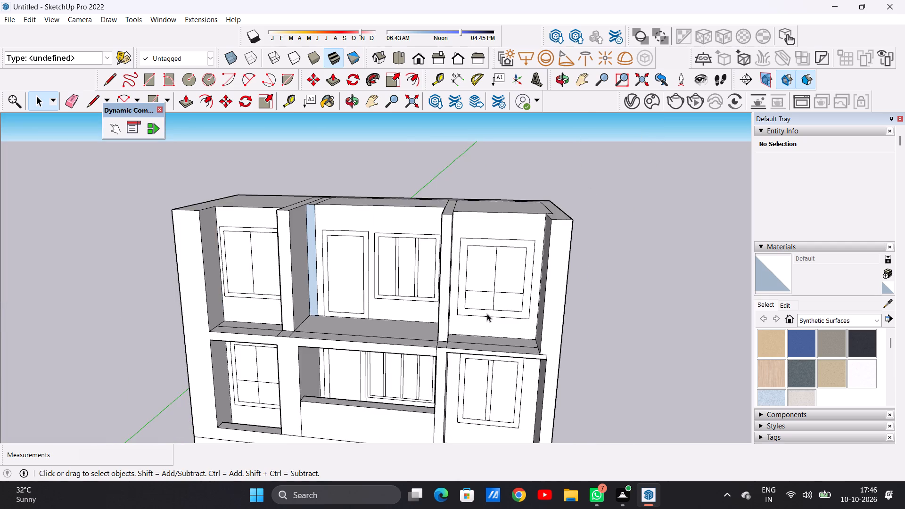
middle_drag(489, 332, 510, 401)
scroll(498, 363, up, 8)
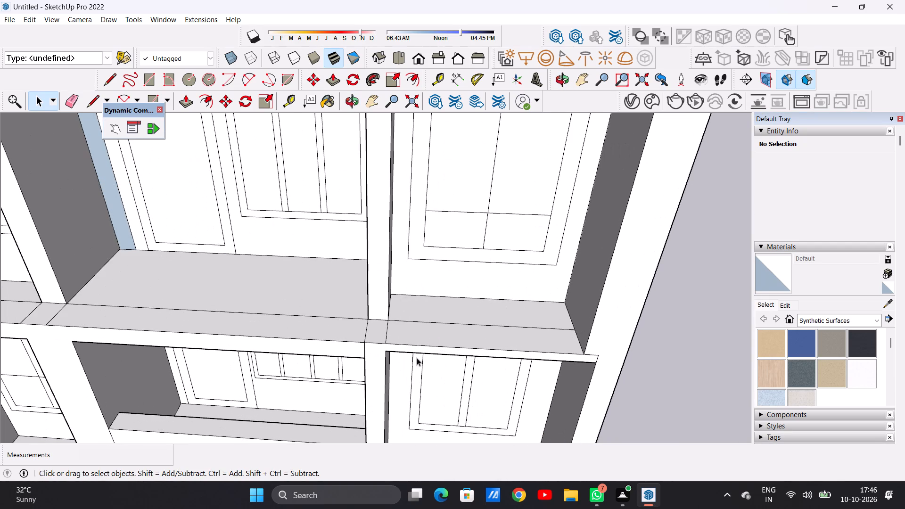
scroll(414, 320, down, 7)
scroll(400, 322, up, 1)
scroll(400, 322, down, 4)
scroll(403, 320, up, 6)
middle_drag(440, 338, 333, 256)
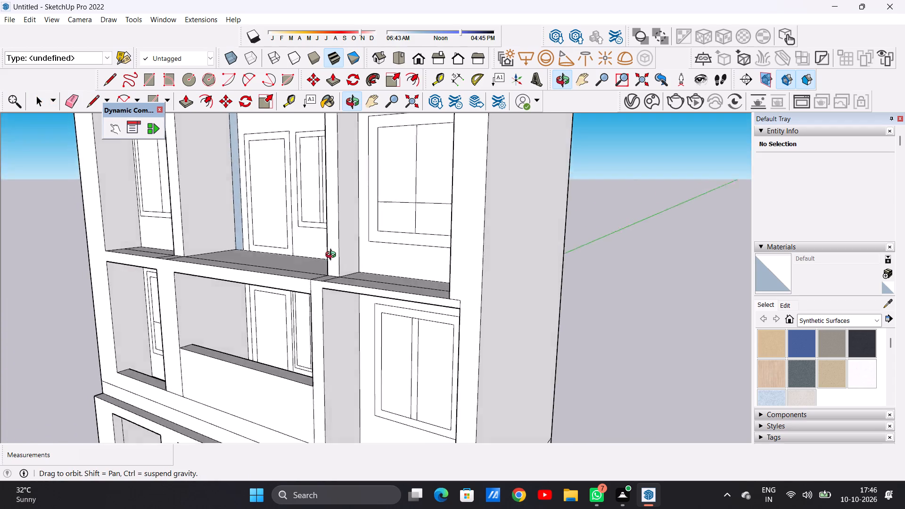
middle_drag(333, 256, 443, 324)
scroll(443, 327, up, 1)
scroll(385, 330, down, 5)
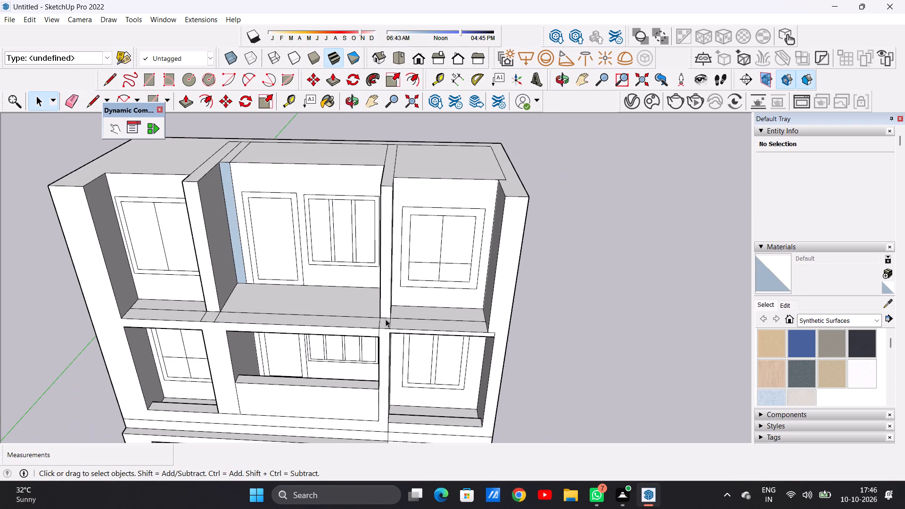
scroll(391, 324, down, 3)
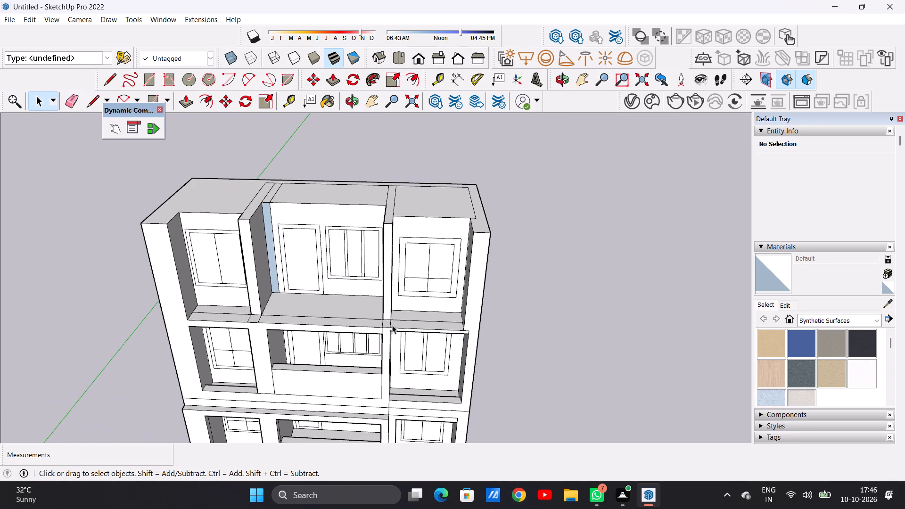
scroll(421, 323, down, 4)
middle_drag(411, 316, 406, 305)
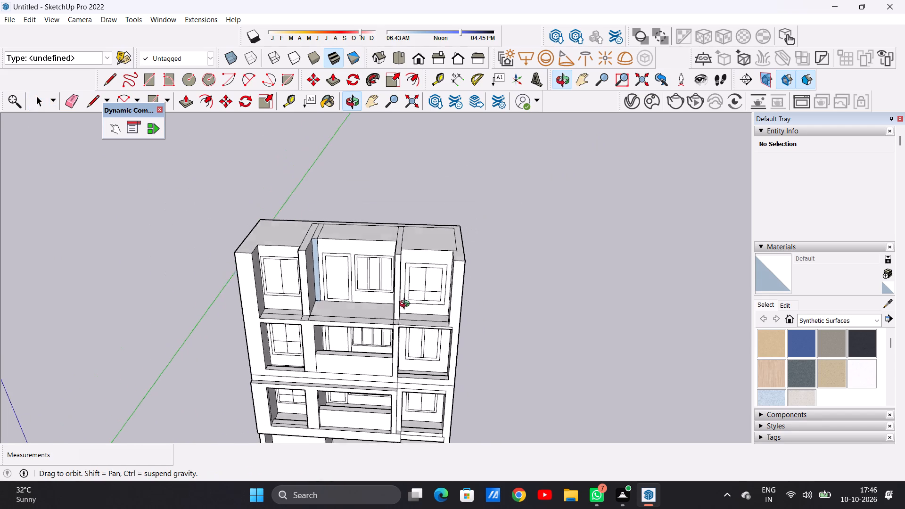
middle_drag(406, 305, 400, 347)
scroll(347, 328, up, 6)
scroll(295, 326, up, 6)
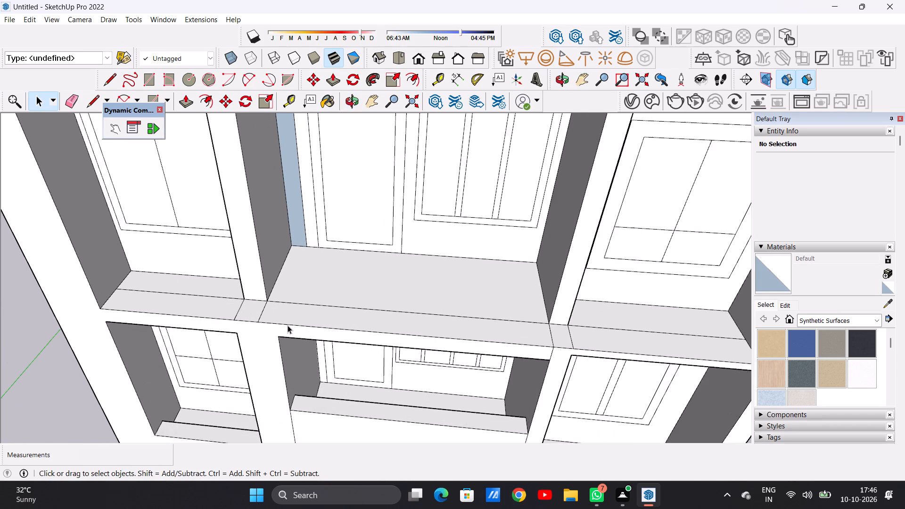
scroll(271, 312, up, 5)
scroll(271, 327, down, 17)
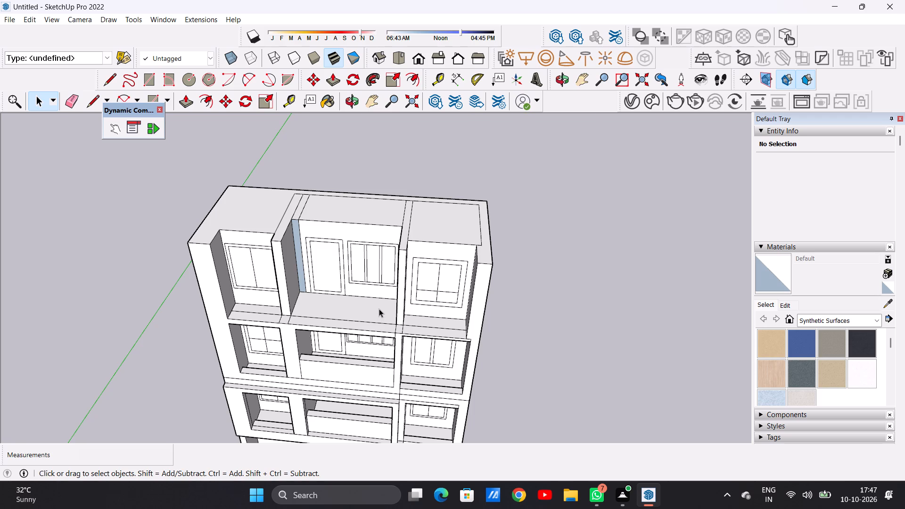
scroll(408, 300, down, 7)
scroll(416, 310, up, 9)
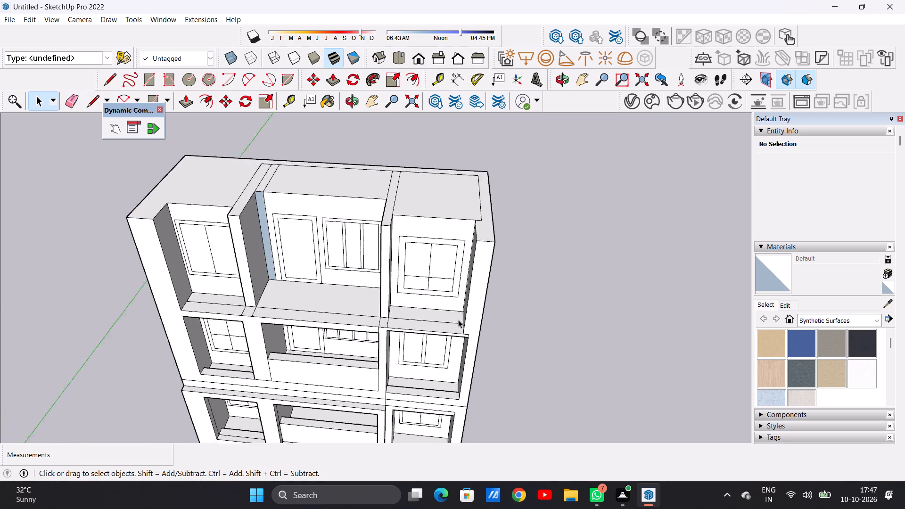
scroll(458, 320, up, 4)
middle_drag(440, 326, 447, 299)
scroll(406, 278, up, 1)
scroll(435, 312, down, 2)
scroll(435, 313, up, 1)
scroll(435, 313, down, 7)
middle_drag(423, 311, 418, 255)
scroll(410, 280, down, 2)
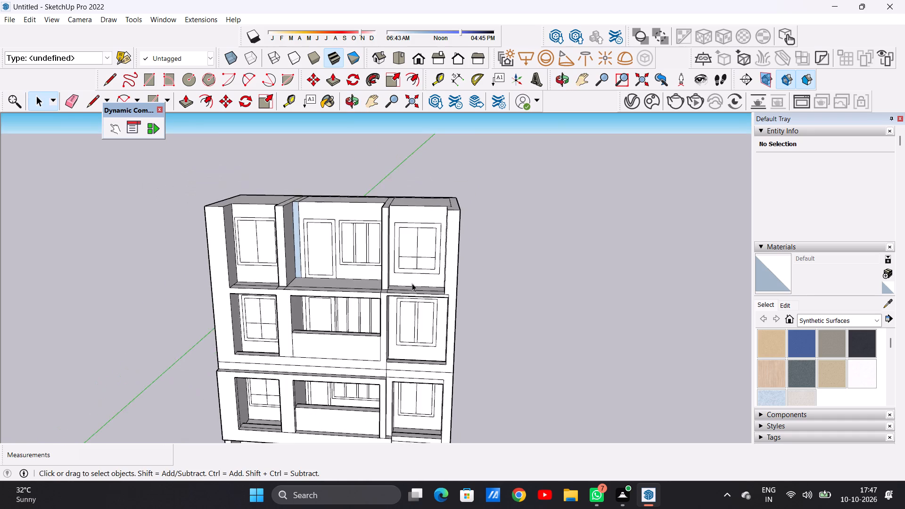
scroll(412, 283, down, 5)
scroll(370, 286, up, 4)
scroll(370, 286, down, 1)
scroll(370, 286, up, 2)
middle_drag(371, 286, 364, 372)
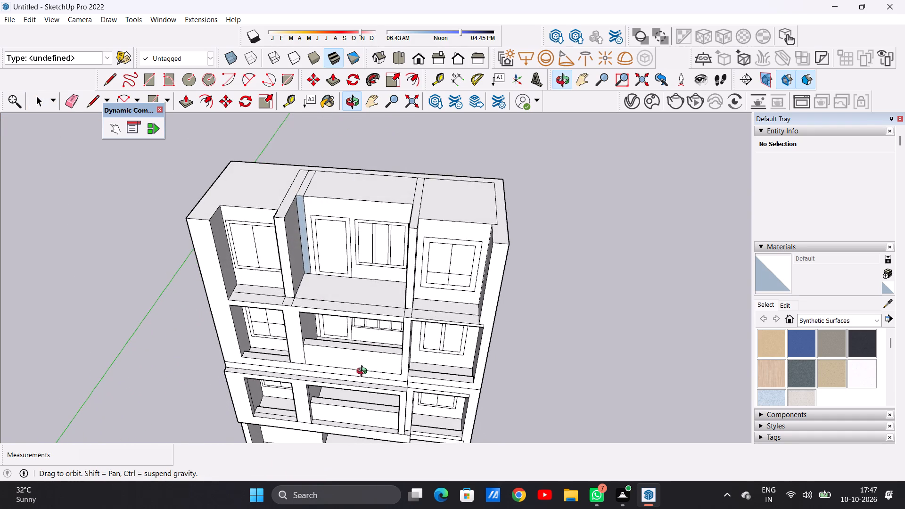
middle_drag(364, 372, 365, 377)
scroll(386, 315, up, 7)
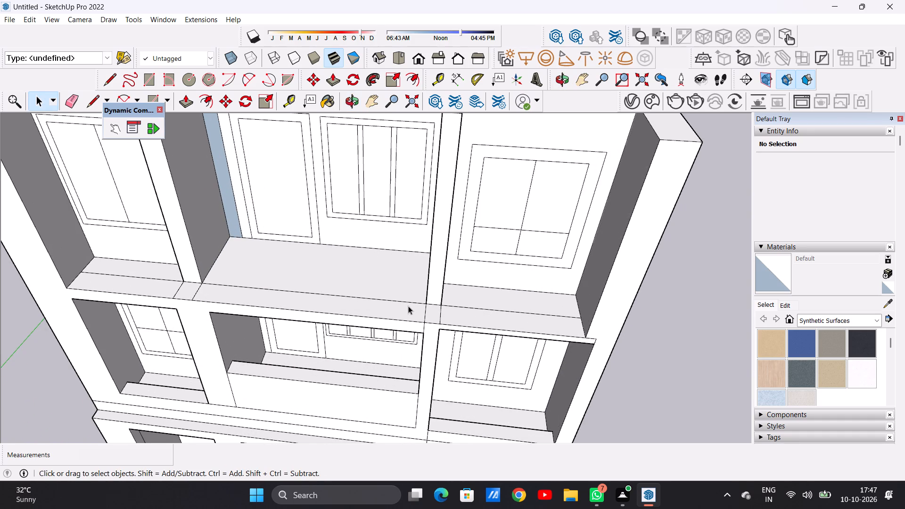
scroll(410, 315, down, 5)
middle_drag(416, 320, 449, 306)
scroll(304, 308, up, 5)
scroll(299, 311, down, 7)
scroll(286, 303, up, 1)
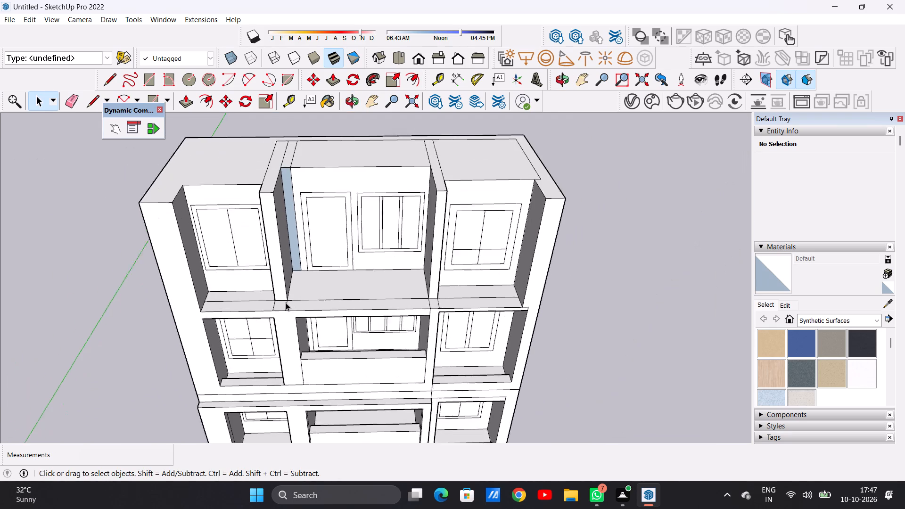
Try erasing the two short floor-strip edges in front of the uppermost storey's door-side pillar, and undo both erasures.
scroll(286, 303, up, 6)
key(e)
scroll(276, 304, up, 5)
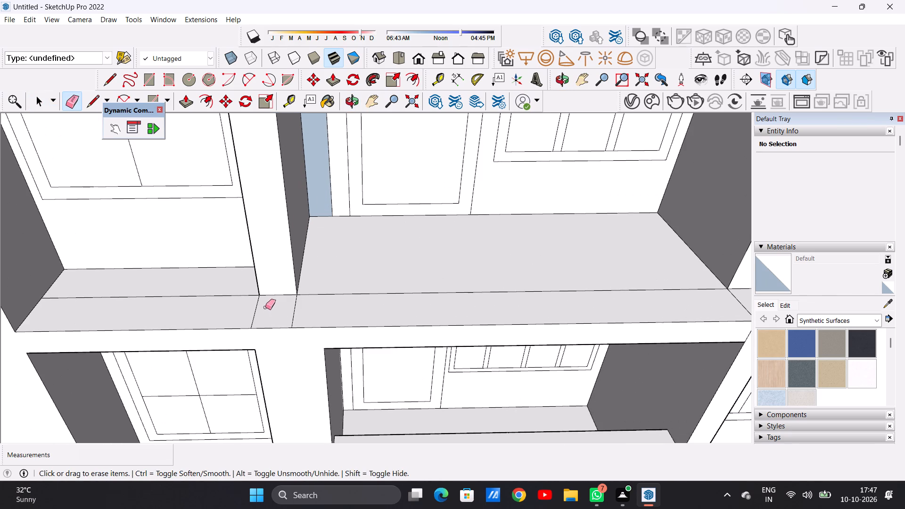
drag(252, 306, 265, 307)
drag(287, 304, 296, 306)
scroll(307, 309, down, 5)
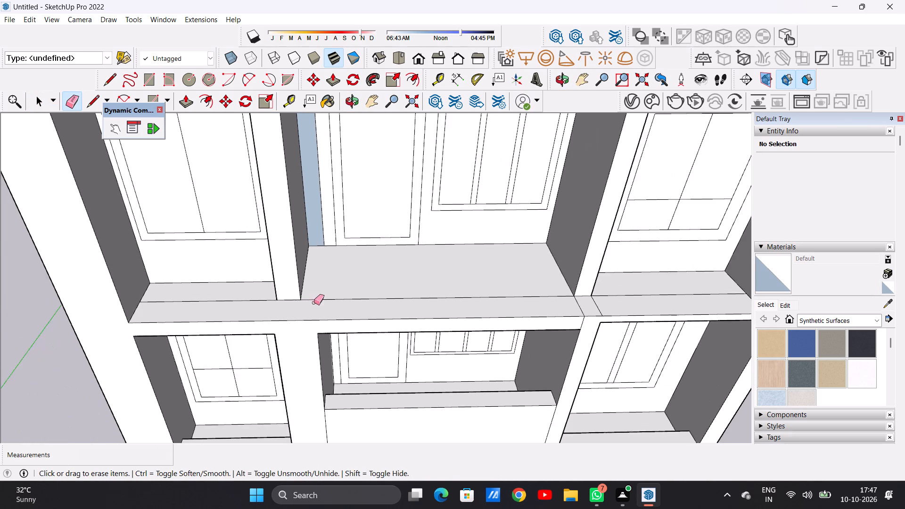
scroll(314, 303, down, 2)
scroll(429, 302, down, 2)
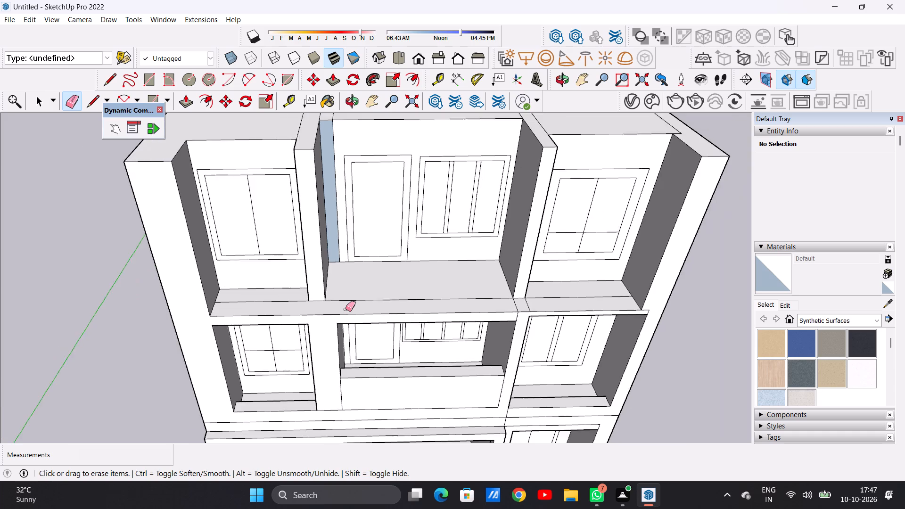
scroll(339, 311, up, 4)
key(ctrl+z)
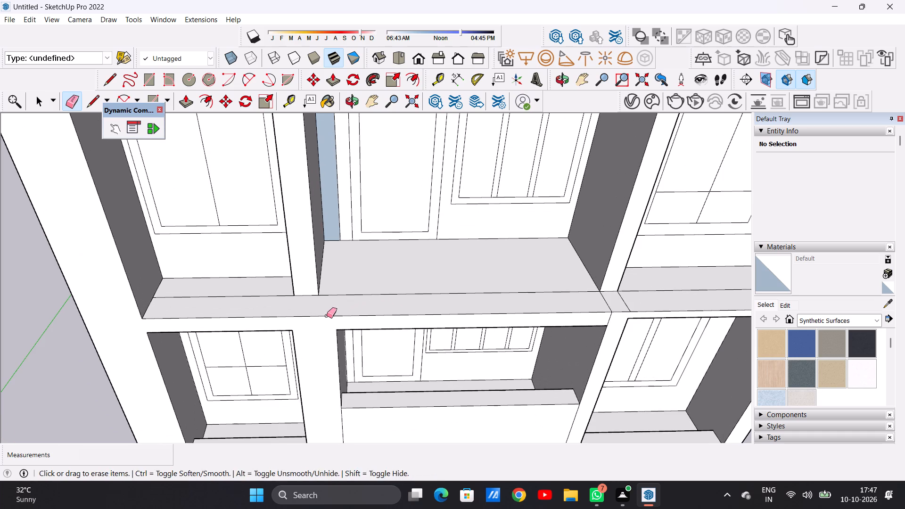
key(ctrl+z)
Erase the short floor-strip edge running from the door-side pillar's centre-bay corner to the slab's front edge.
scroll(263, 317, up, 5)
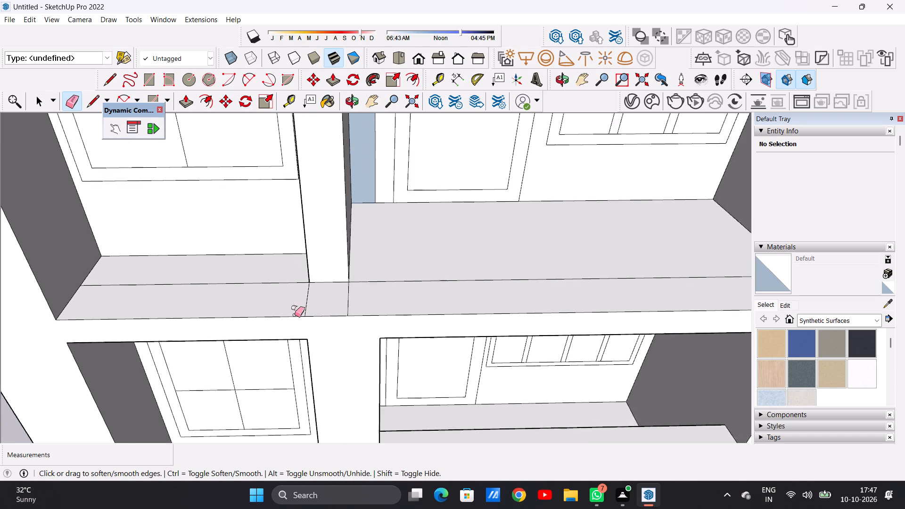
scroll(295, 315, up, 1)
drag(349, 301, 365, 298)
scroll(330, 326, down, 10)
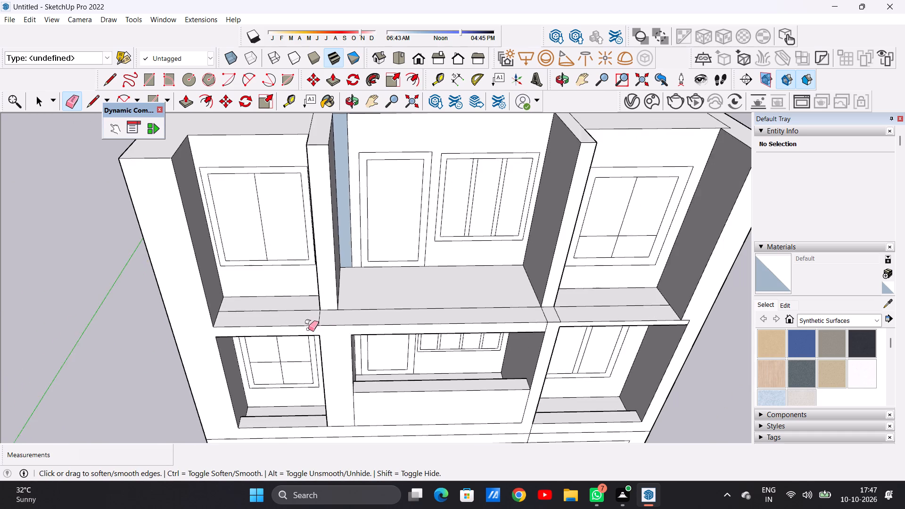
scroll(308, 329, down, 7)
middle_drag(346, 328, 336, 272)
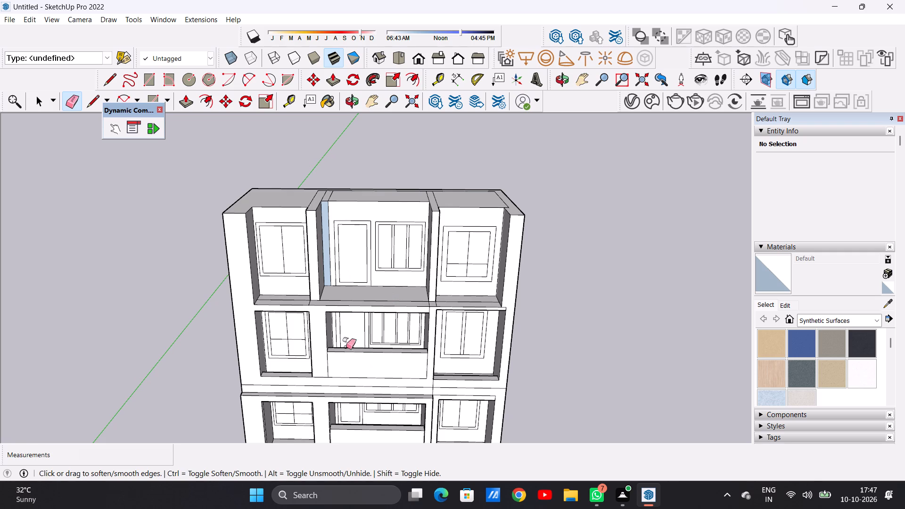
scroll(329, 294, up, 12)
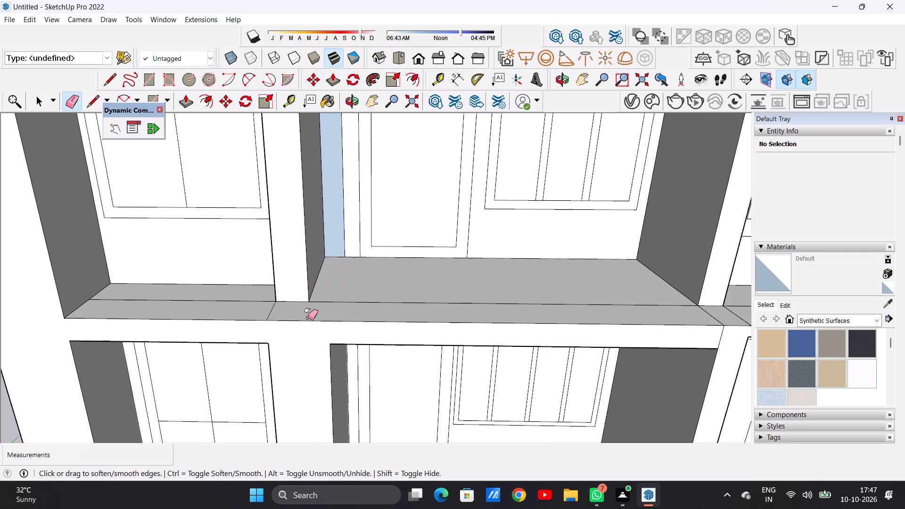
Draw a line about 1' 4 1/8" long from the door-side pillar's centre-bay corner to the slab's front edge.
key(space)
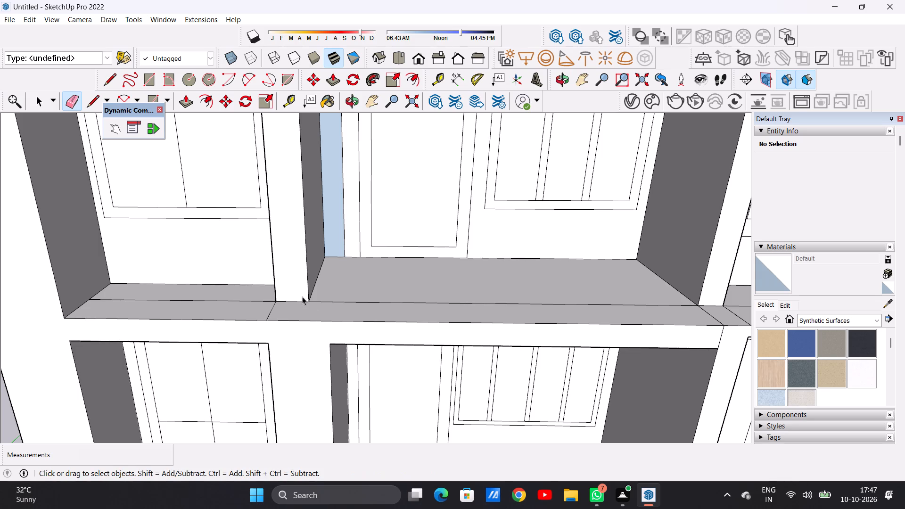
middle_drag(302, 304, 309, 371)
scroll(309, 371, up, 1)
key(l)
scroll(304, 358, up, 6)
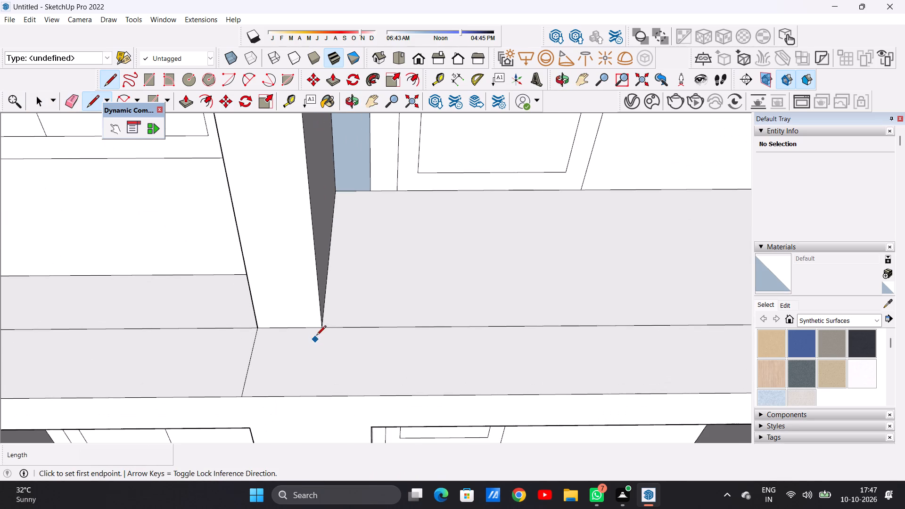
click(322, 328)
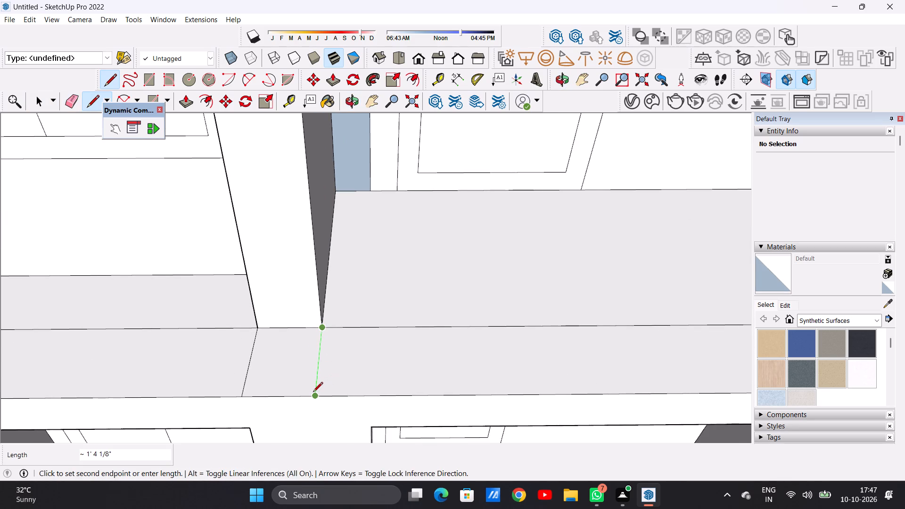
click(314, 393)
key(space)
key(space)
scroll(322, 390, down, 4)
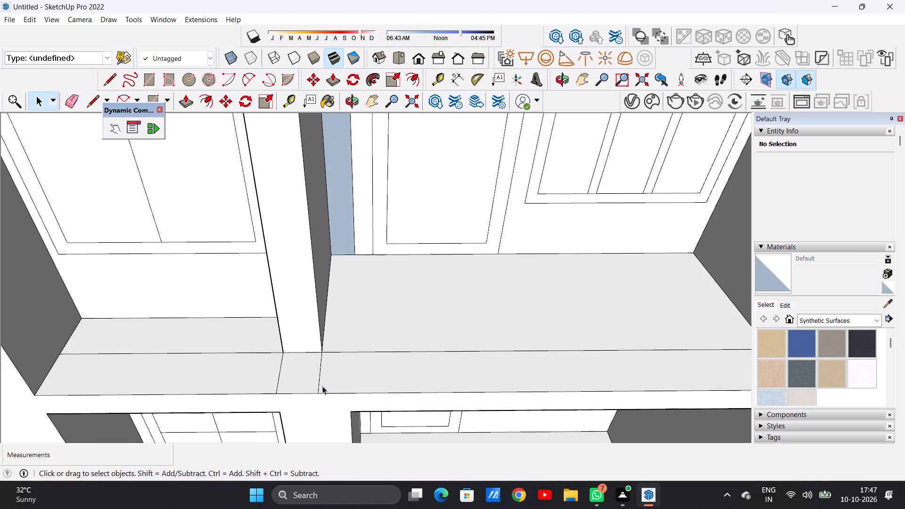
scroll(322, 386, down, 12)
Erase the short floor-strip edges in front of the pillar beside the multi-pane window, merging the centre and end-bay strips.
scroll(506, 369, up, 3)
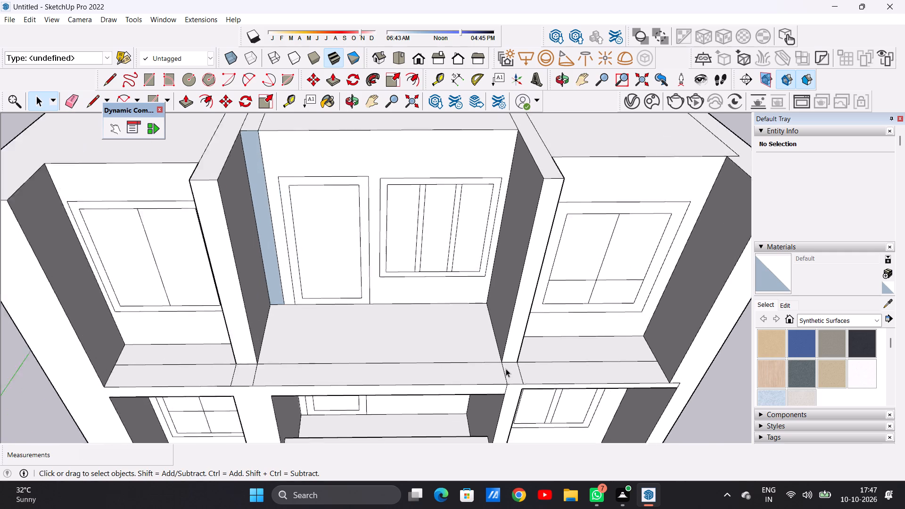
scroll(506, 369, up, 2)
scroll(488, 371, down, 6)
scroll(497, 366, up, 5)
key(e)
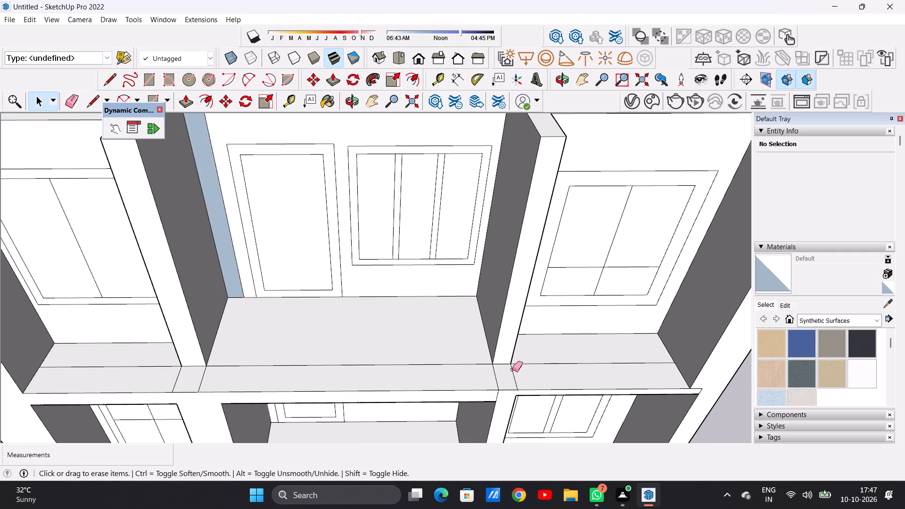
scroll(512, 369, up, 6)
drag(475, 390, 507, 386)
drag(510, 382, 502, 385)
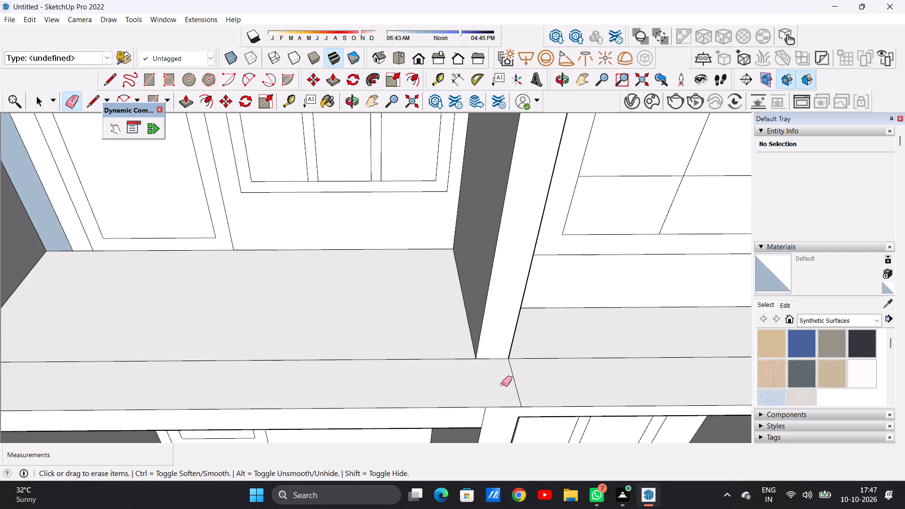
drag(518, 379, 502, 382)
key(space)
scroll(448, 401, down, 12)
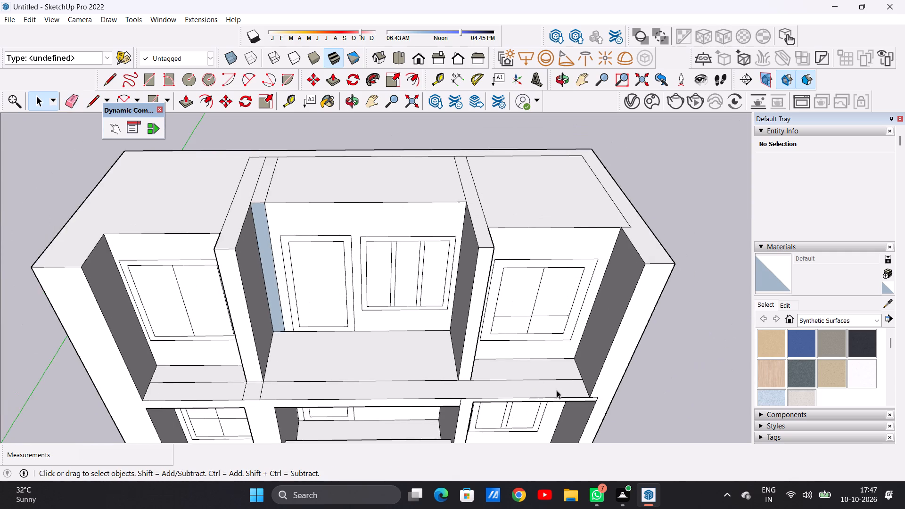
Push/Pull the merged front floor strip of the centre and end bays up 11 15/16" as a parapet.
middle_drag(552, 388, 527, 325)
scroll(585, 381, up, 2)
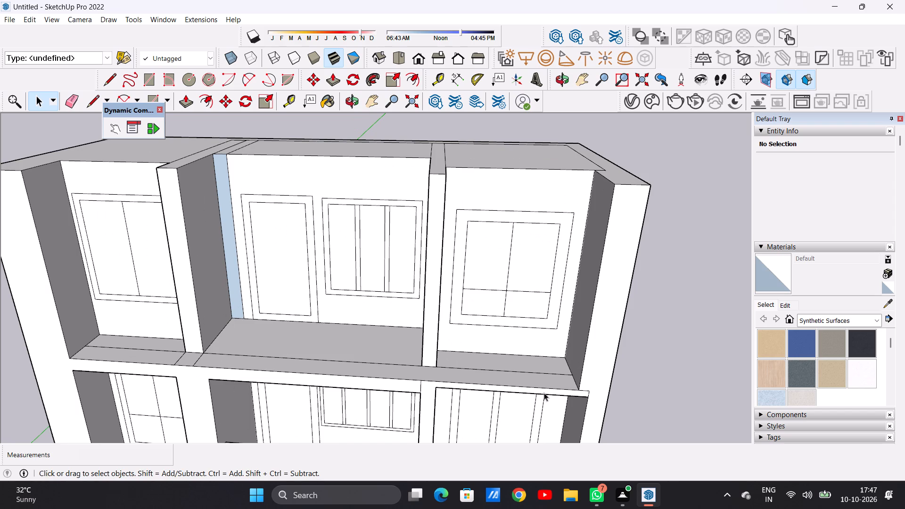
key(p)
scroll(532, 367, up, 1)
middle_drag(535, 369, 541, 373)
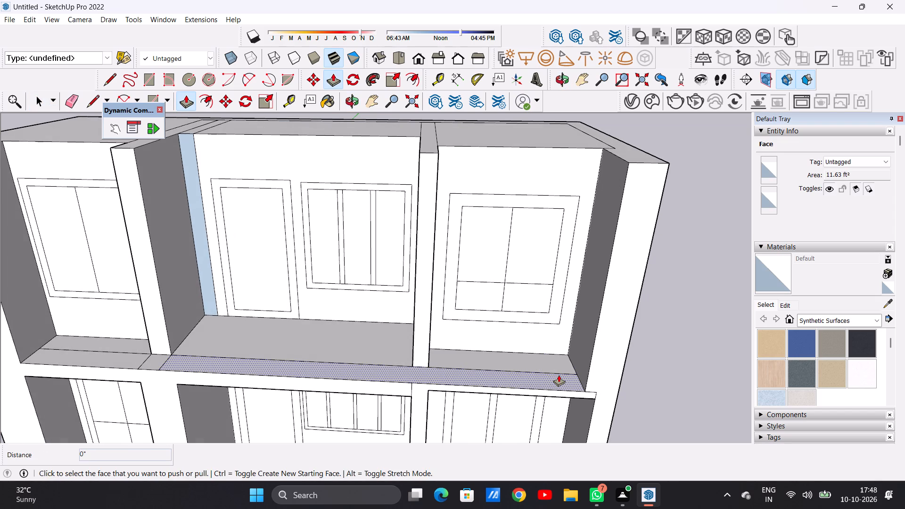
click(559, 375)
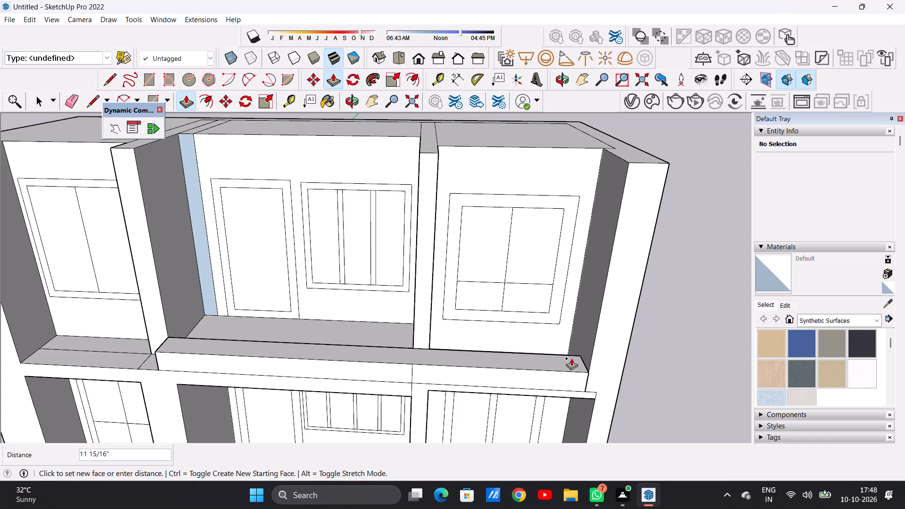
click(571, 358)
key(space)
scroll(504, 353, down, 9)
Pull the door-side pillar's front face forward about 1' 4 1/8", flush with the slab's front edge.
middle_drag(463, 357, 458, 334)
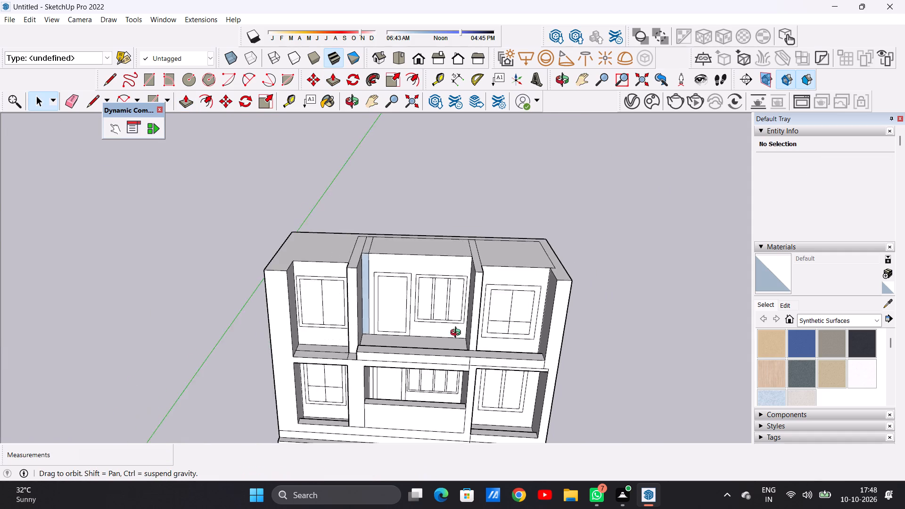
middle_drag(458, 334, 550, 302)
scroll(391, 341, up, 6)
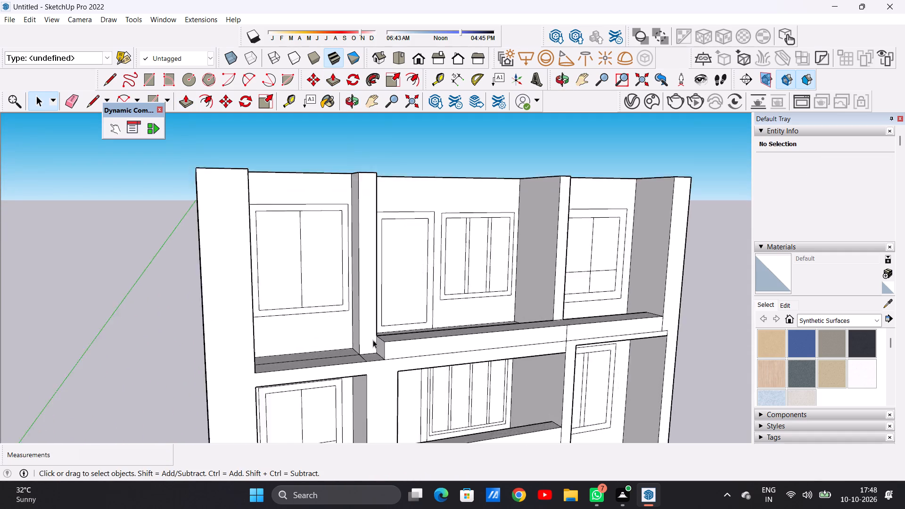
scroll(373, 340, up, 5)
key(p)
click(360, 328)
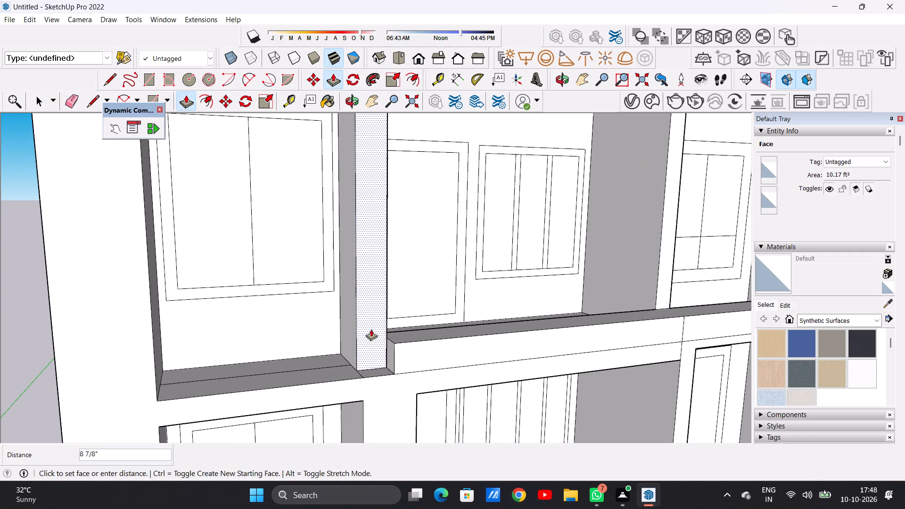
click(394, 372)
key(space)
scroll(330, 380, down, 12)
Push/Pull the front floor strip of the end bay beyond the door-side pillar up 3 7/8" as a low kerb.
middle_drag(407, 387, 311, 359)
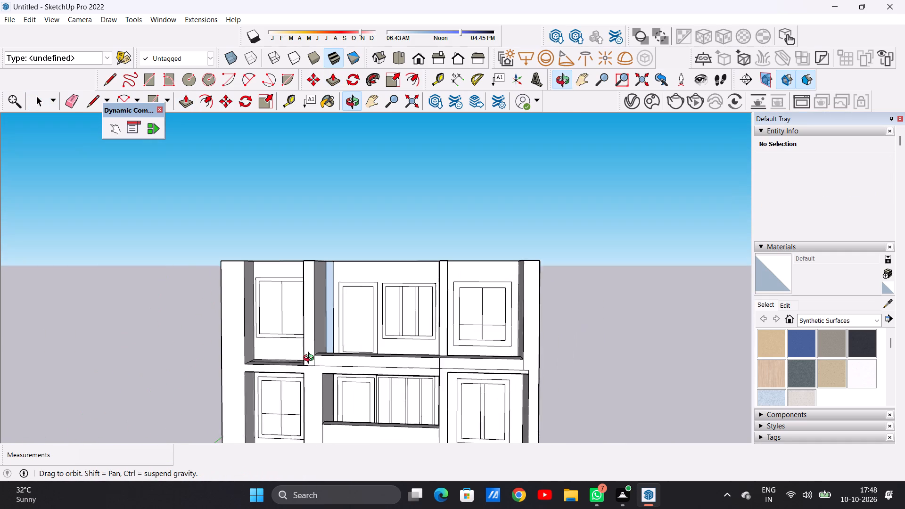
middle_drag(311, 359, 312, 361)
scroll(285, 369, up, 1)
scroll(285, 369, down, 1)
scroll(285, 369, up, 3)
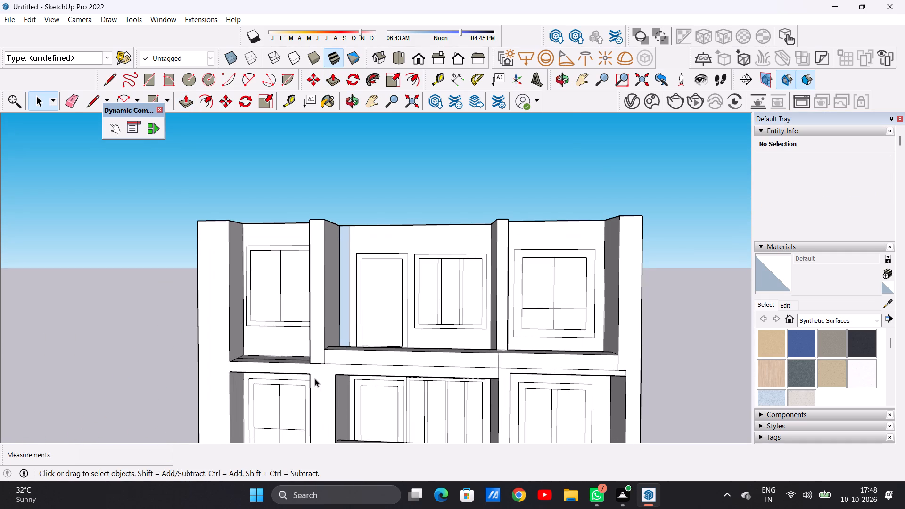
scroll(338, 383, down, 4)
middle_drag(305, 368, 312, 399)
scroll(314, 364, up, 2)
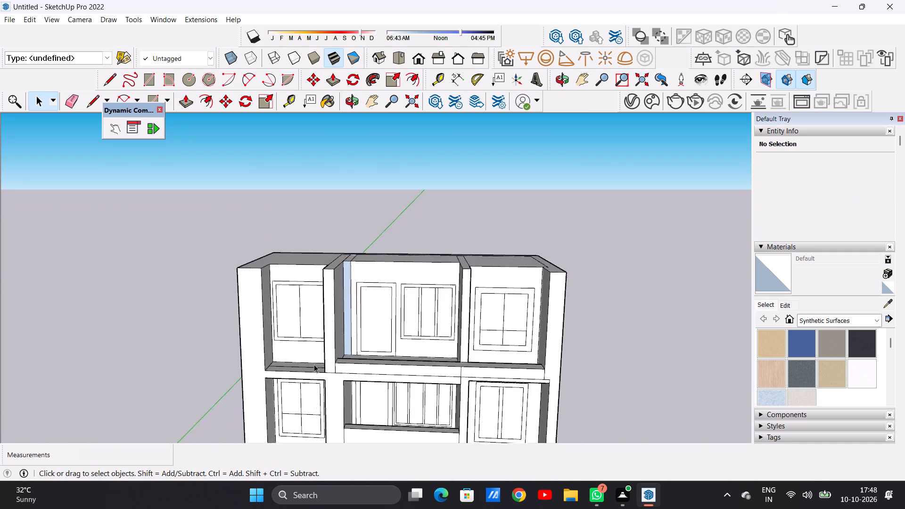
scroll(314, 364, up, 5)
middle_drag(324, 405, 334, 452)
scroll(331, 378, up, 6)
middle_drag(324, 387, 332, 398)
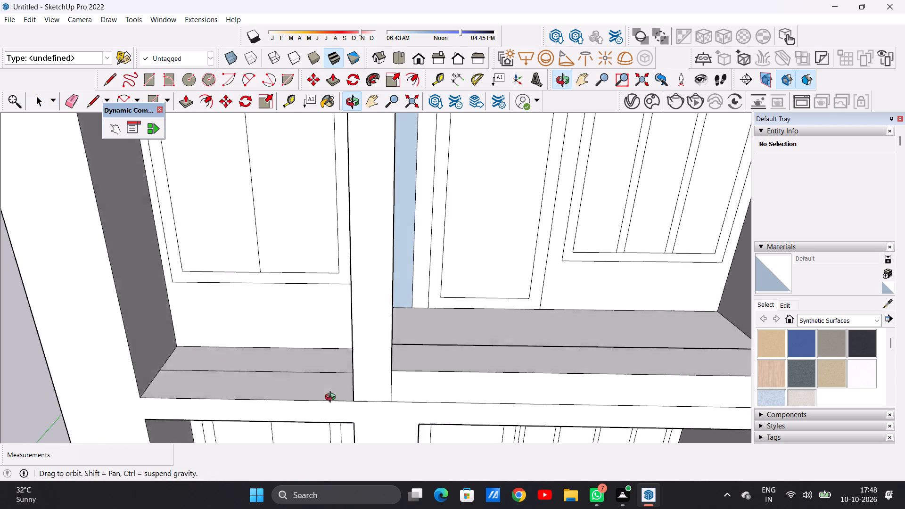
middle_drag(332, 398, 374, 413)
key(p)
scroll(375, 402, up, 6)
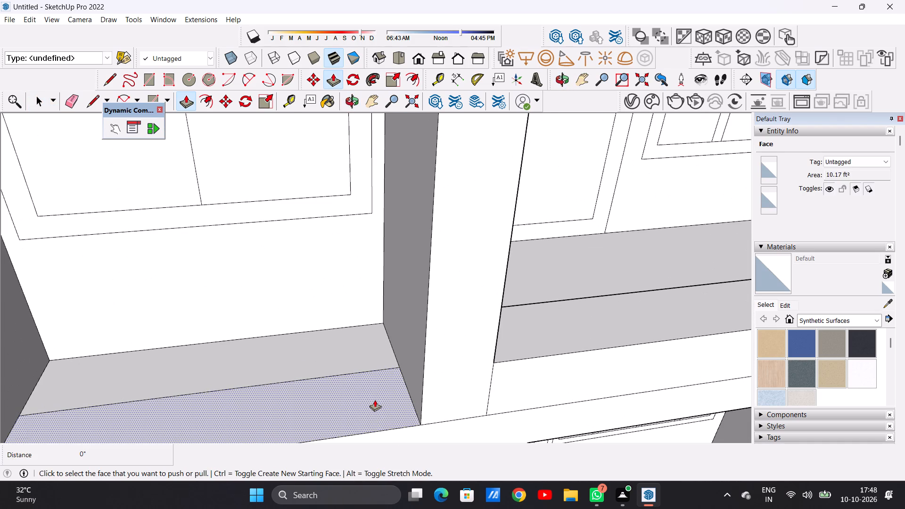
click(376, 400)
scroll(384, 384, down, 8)
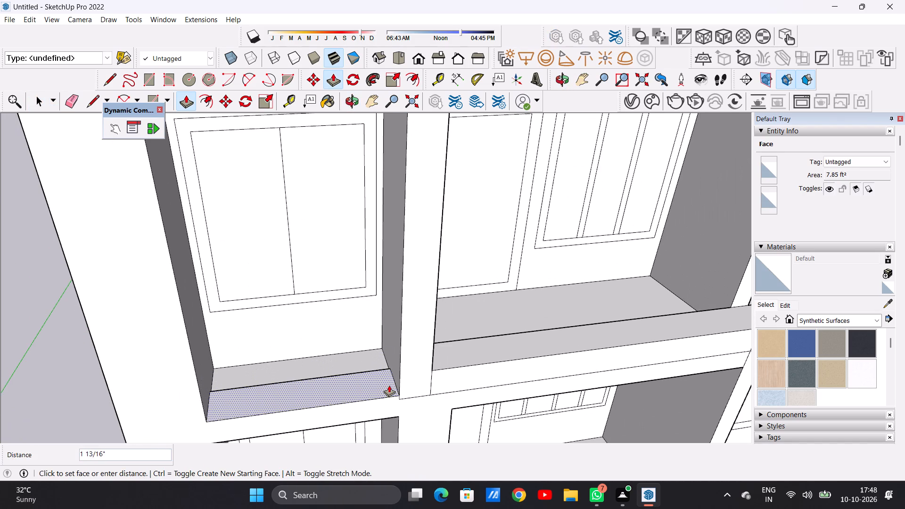
click(389, 380)
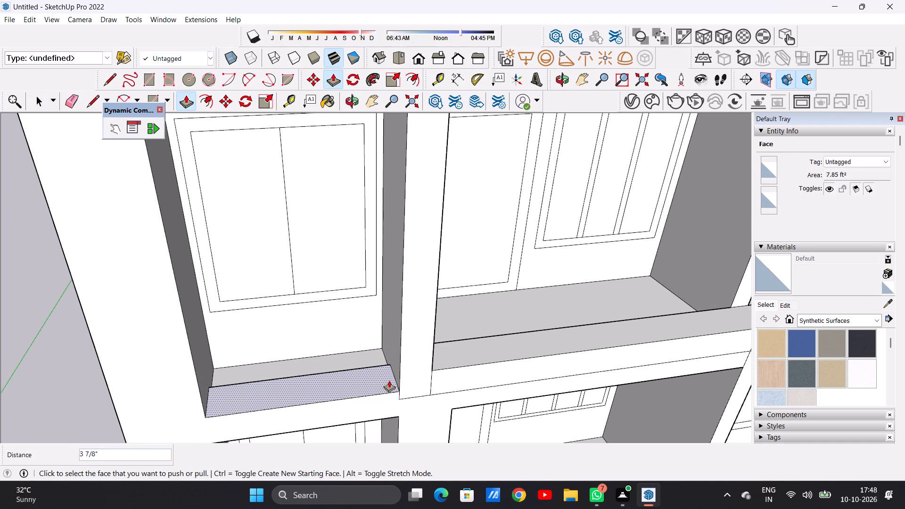
key(space)
scroll(353, 406, down, 12)
Pull the front face of the pillar beside the multi-pane window forward about 1' 4 1/8", flush with the slab's front edge.
middle_drag(393, 355, 333, 252)
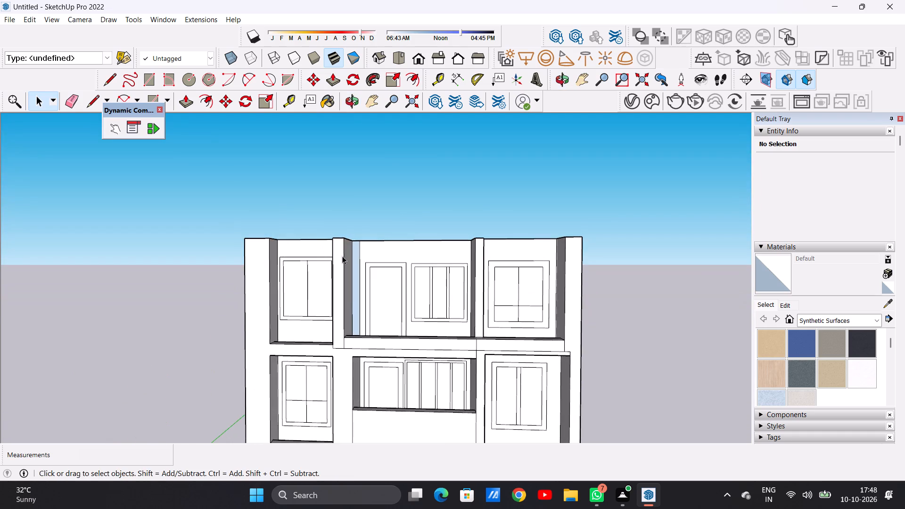
scroll(400, 286, up, 6)
scroll(410, 323, down, 7)
middle_drag(422, 325, 444, 440)
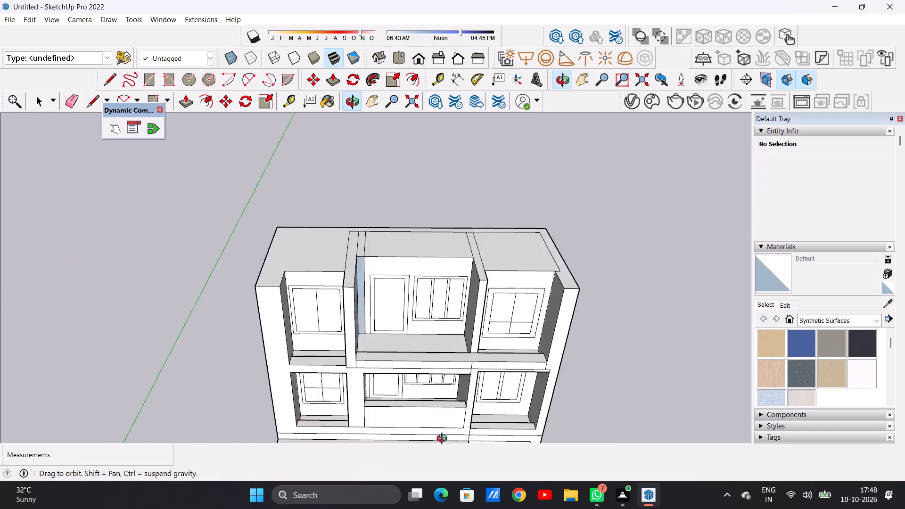
middle_drag(444, 440, 541, 416)
scroll(472, 328, up, 6)
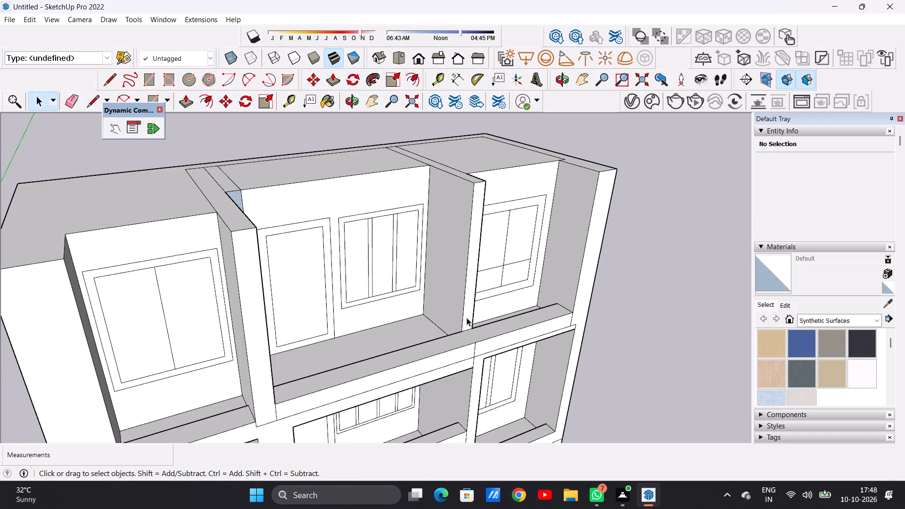
key(p)
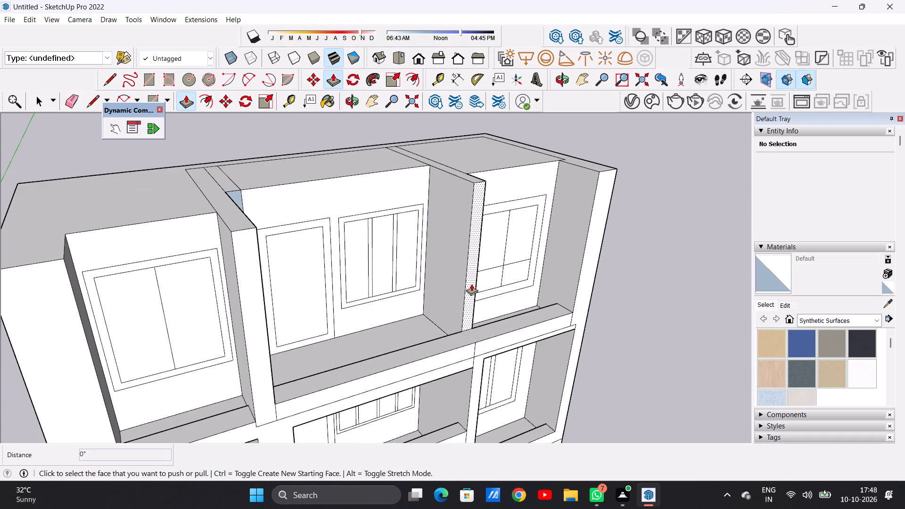
click(473, 283)
click(477, 342)
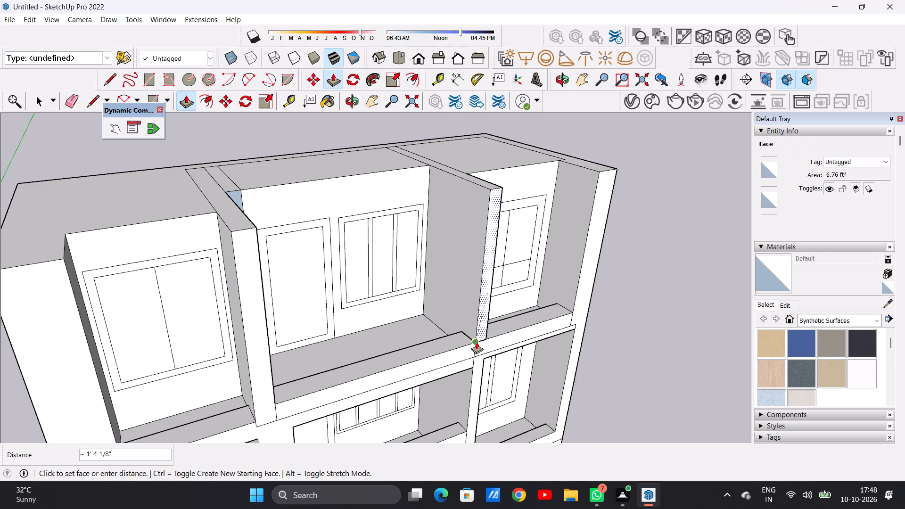
key(space)
scroll(485, 323, down, 5)
middle_drag(477, 338, 352, 304)
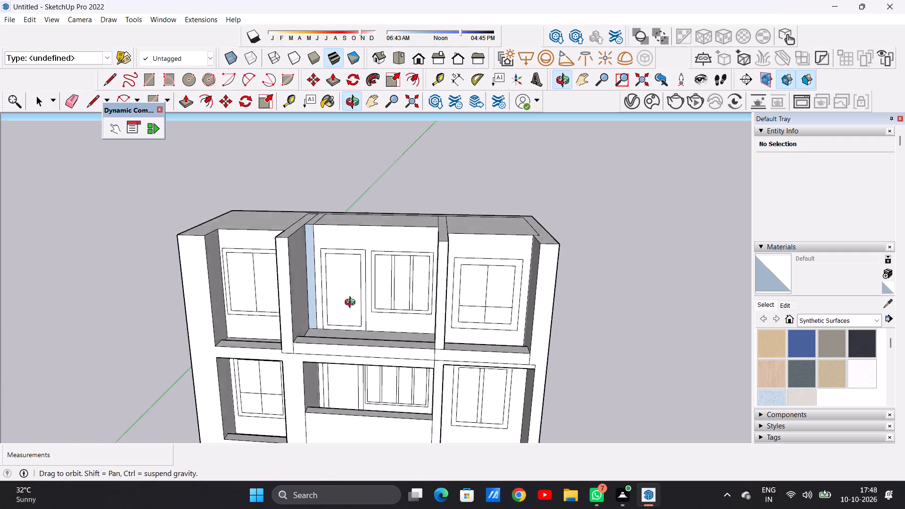
Draw a line about 5' 7" long across the door-side pillar's inner face near its top, from the front edge to the wall.
middle_drag(352, 304, 368, 320)
scroll(353, 342, down, 6)
middle_drag(356, 328, 310, 290)
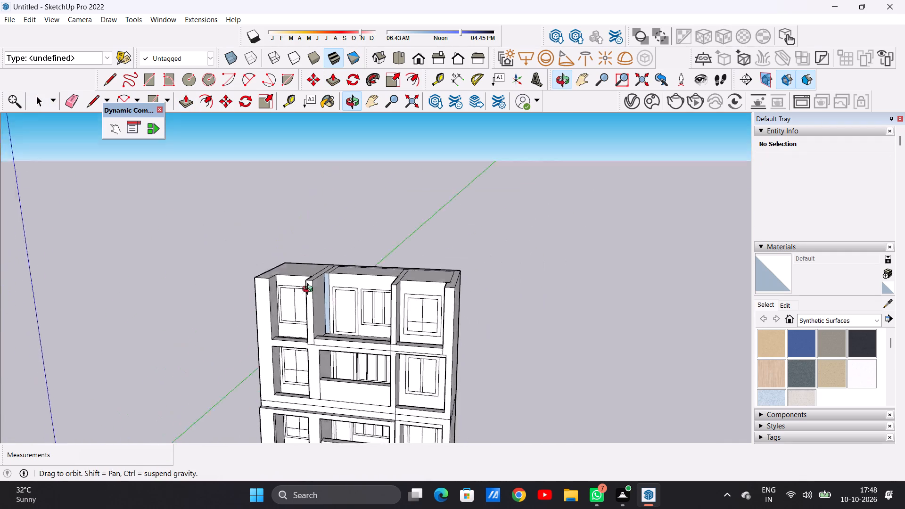
middle_drag(310, 290, 280, 269)
scroll(333, 278, up, 6)
middle_drag(309, 289, 244, 329)
scroll(274, 296, up, 2)
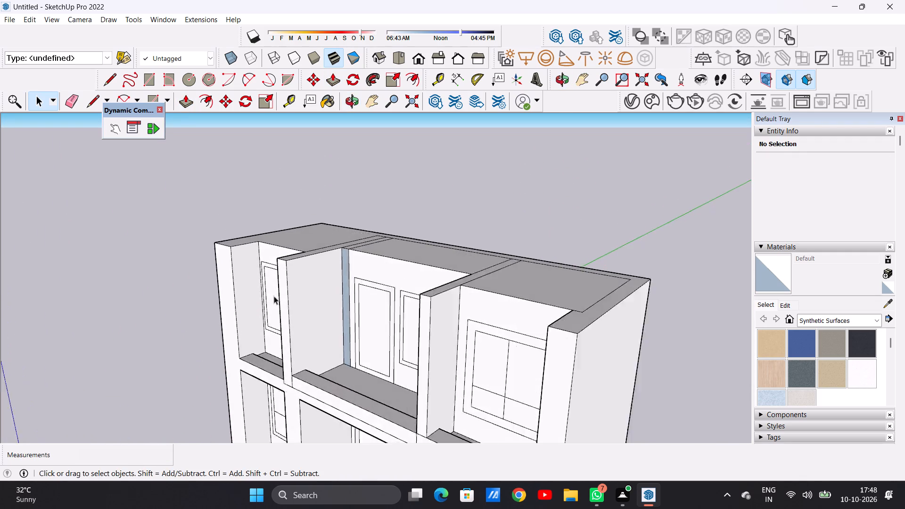
scroll(274, 296, up, 5)
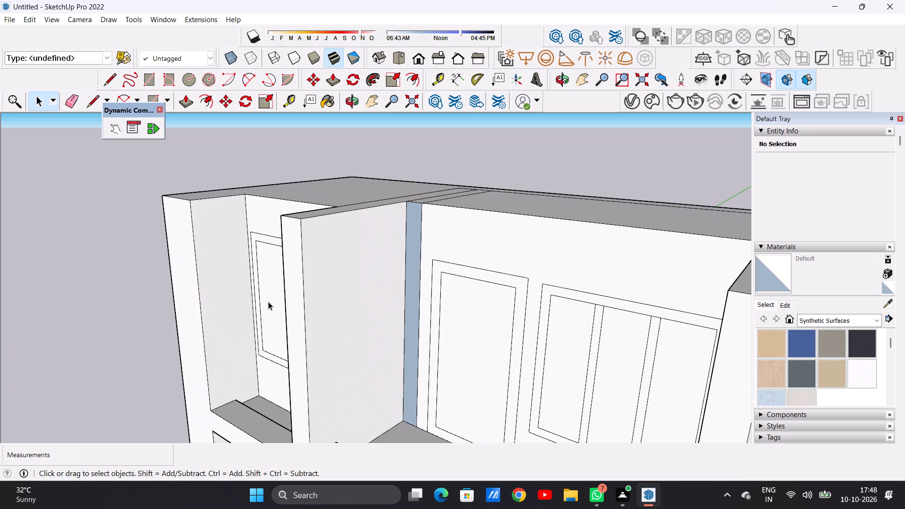
key(l)
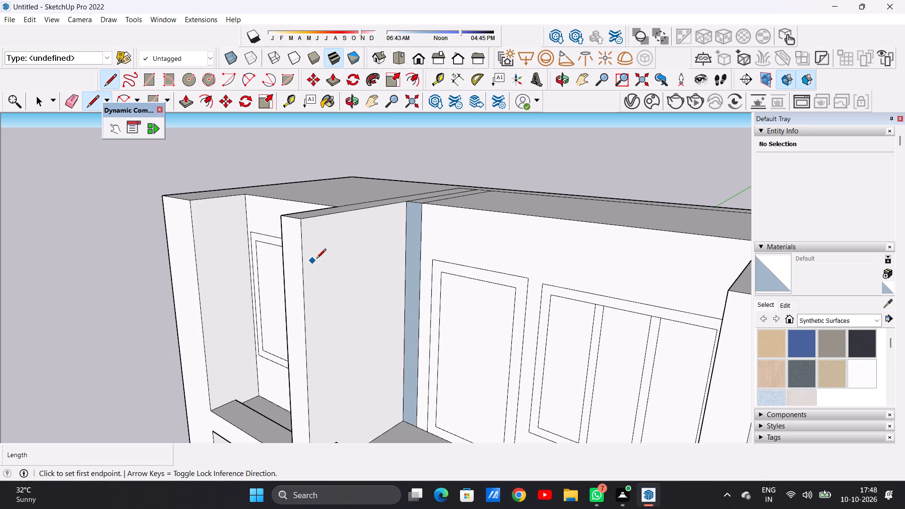
middle_drag(318, 259, 308, 264)
scroll(317, 265, down, 6)
scroll(309, 257, up, 5)
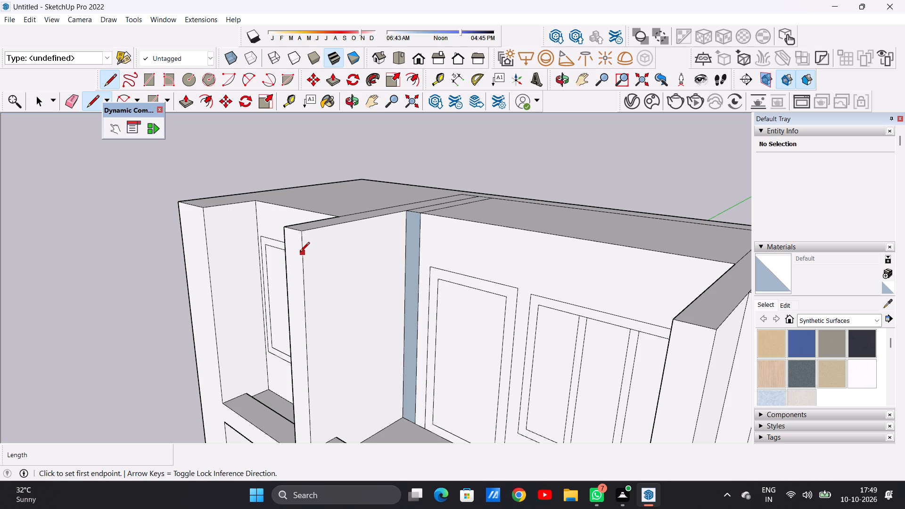
click(300, 253)
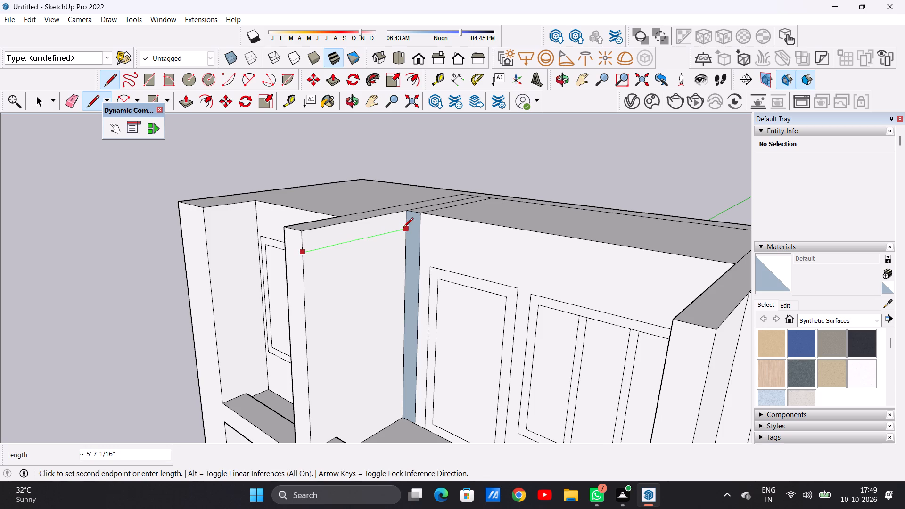
click(404, 228)
key(space)
Push/Pull the strip at the door-side pillar's top about 11' 10 1/16" across the centre bay to the pillar beside the multi-pane window.
text(P)
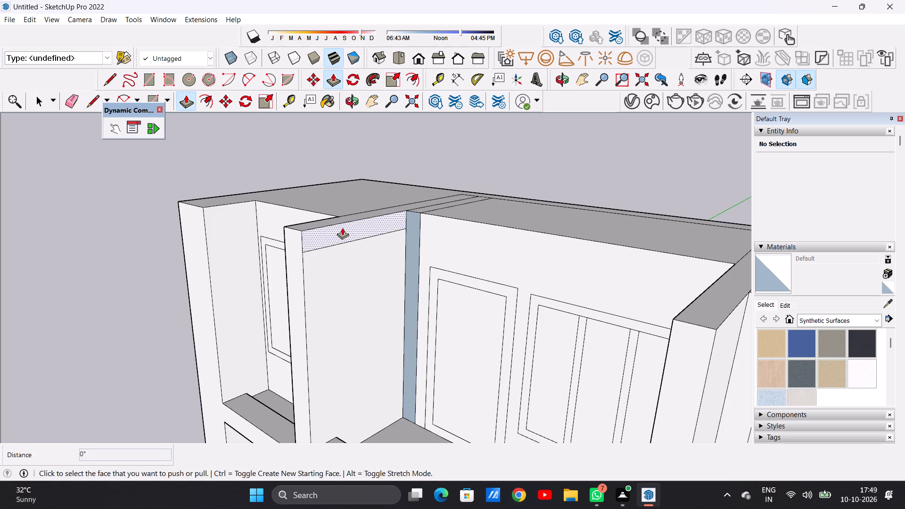
click(335, 228)
scroll(432, 250, down, 10)
middle_drag(422, 281, 530, 259)
scroll(547, 257, down, 1)
scroll(547, 257, up, 16)
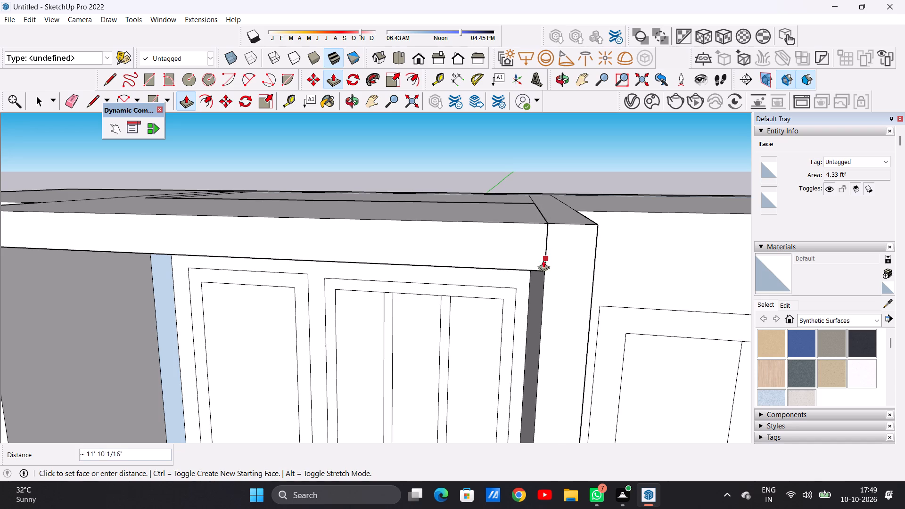
middle_drag(529, 279, 474, 287)
middle_drag(501, 282, 558, 275)
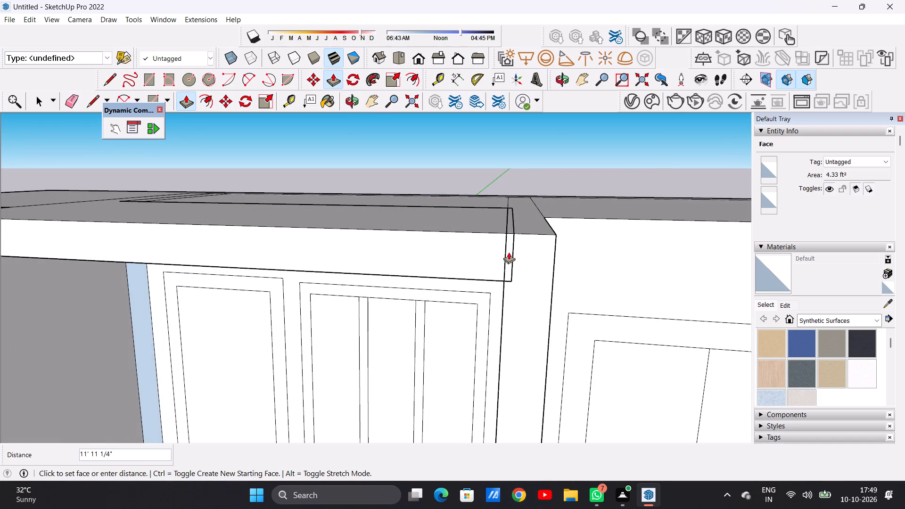
scroll(504, 247, up, 3)
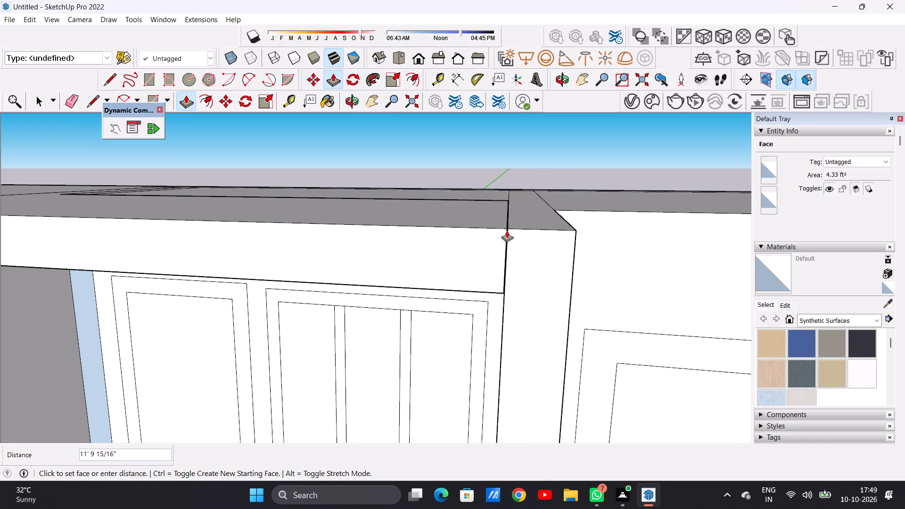
click(505, 233)
scroll(467, 288, down, 2)
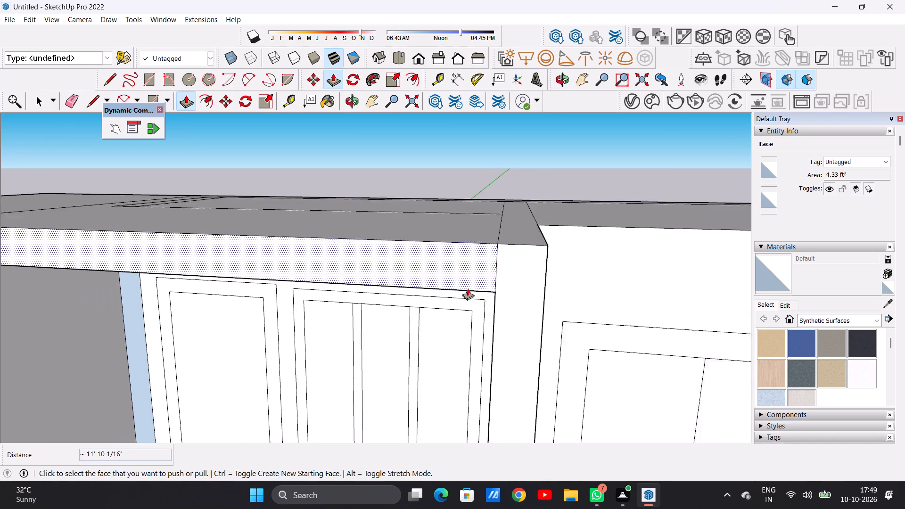
scroll(468, 288, down, 8)
key(space)
Draw a line across the outer side of the pillar beside the multi-pane window, level with the new beam's underside.
scroll(471, 298, down, 10)
middle_drag(525, 311, 483, 311)
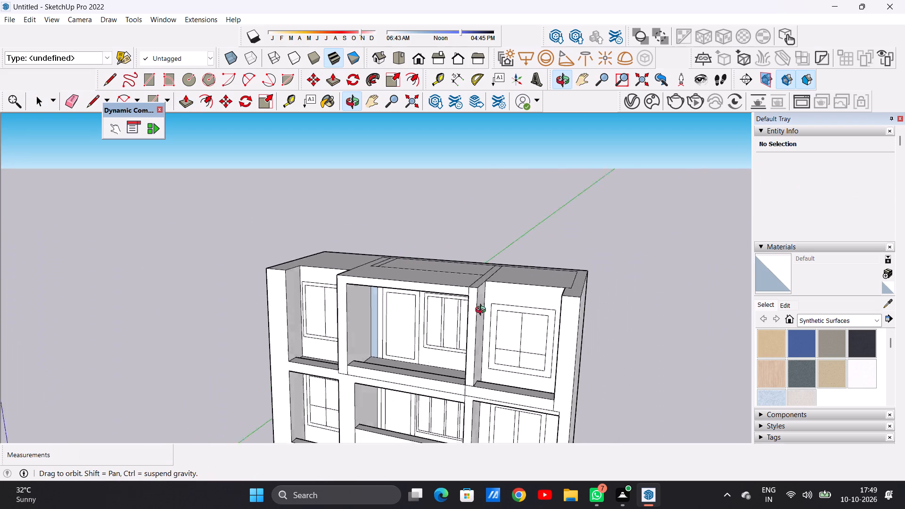
middle_drag(483, 311, 394, 316)
scroll(420, 305, up, 13)
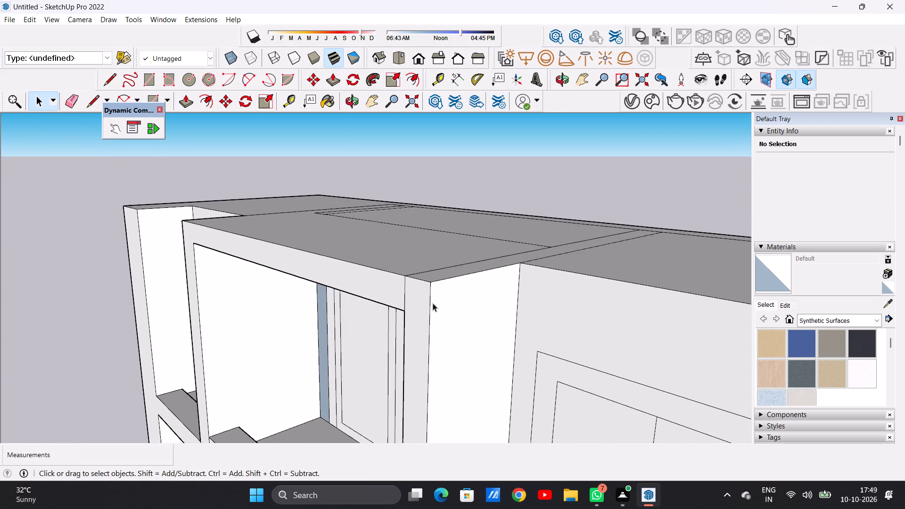
key(l)
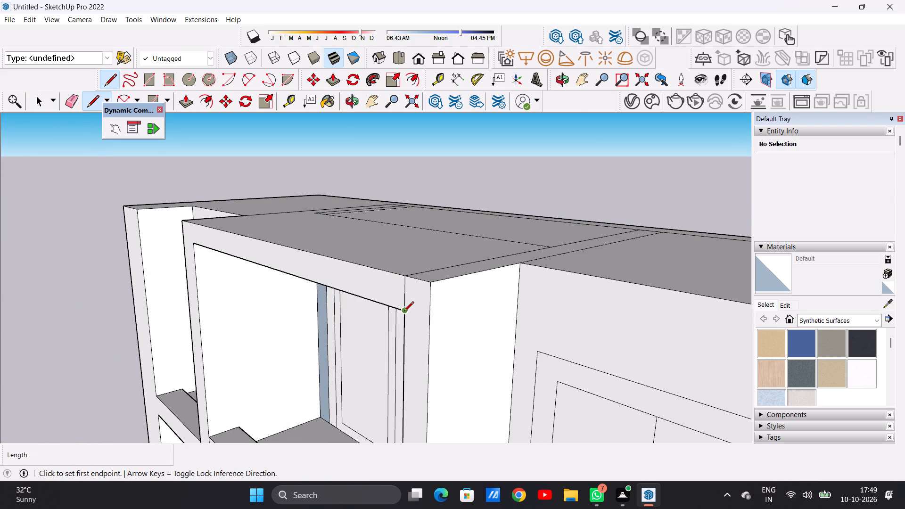
click(429, 319)
click(428, 320)
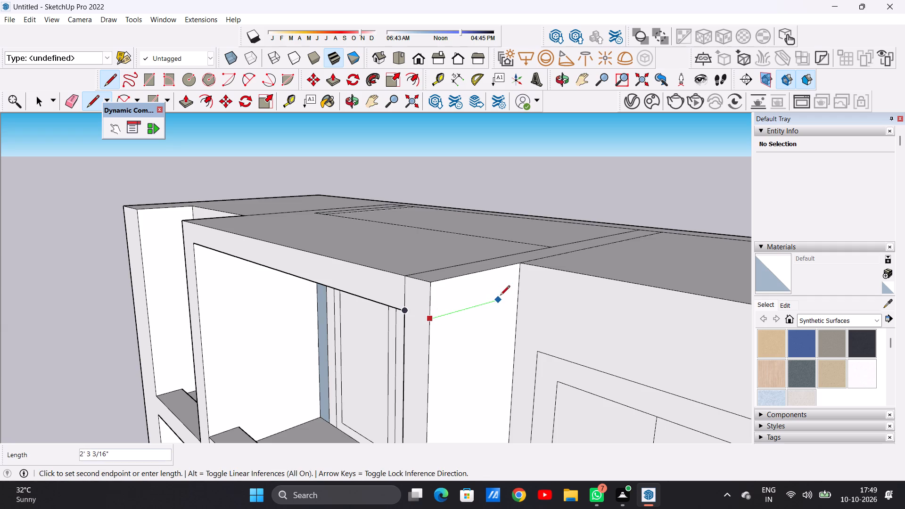
click(518, 291)
key(space)
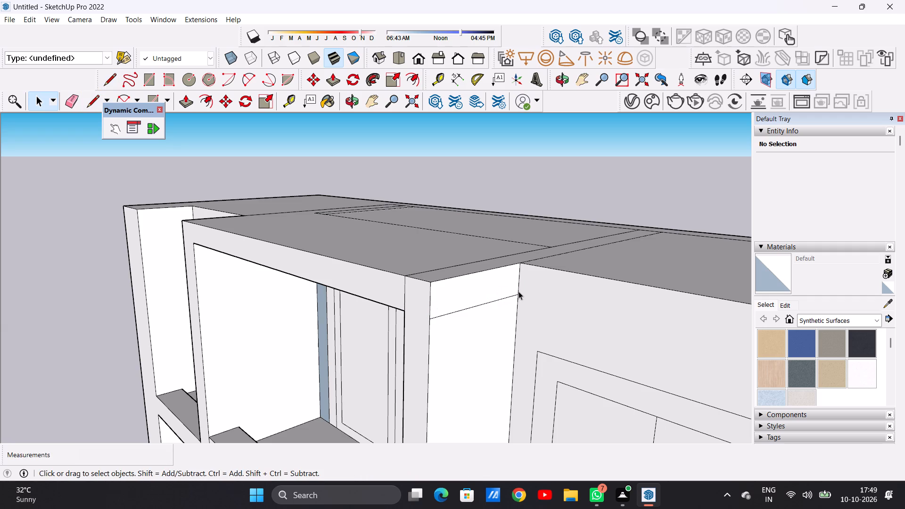
Push/Pull that pillar's top strip about 6' 10" across the end bay to the corner pillar as a beam.
key(p)
click(450, 291)
scroll(478, 320, down, 14)
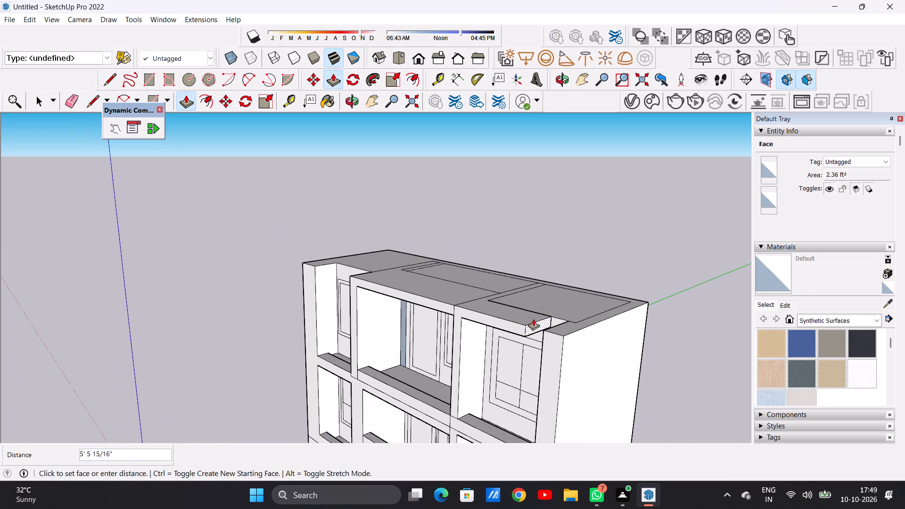
middle_drag(513, 328, 581, 317)
scroll(583, 307, up, 11)
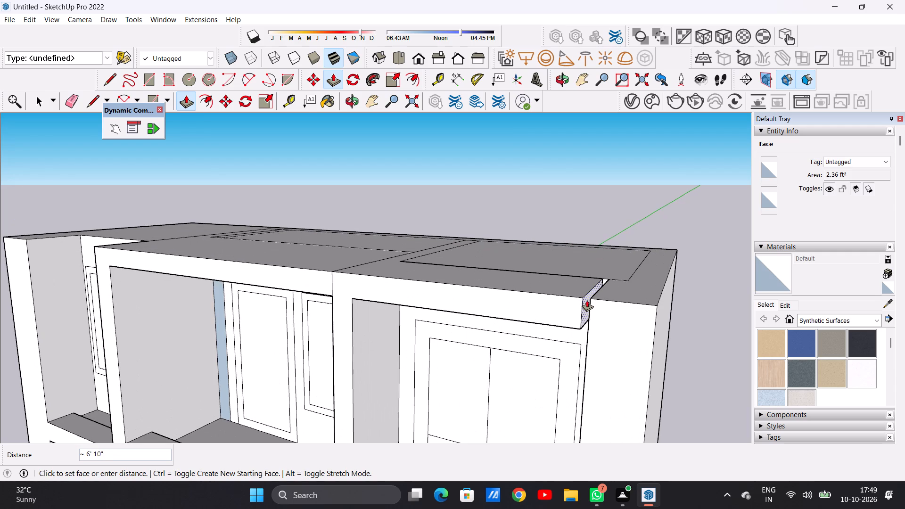
click(587, 300)
key(space)
Erase the short vertical seam between the end bay's parapet and the corner pillar.
scroll(547, 338, down, 8)
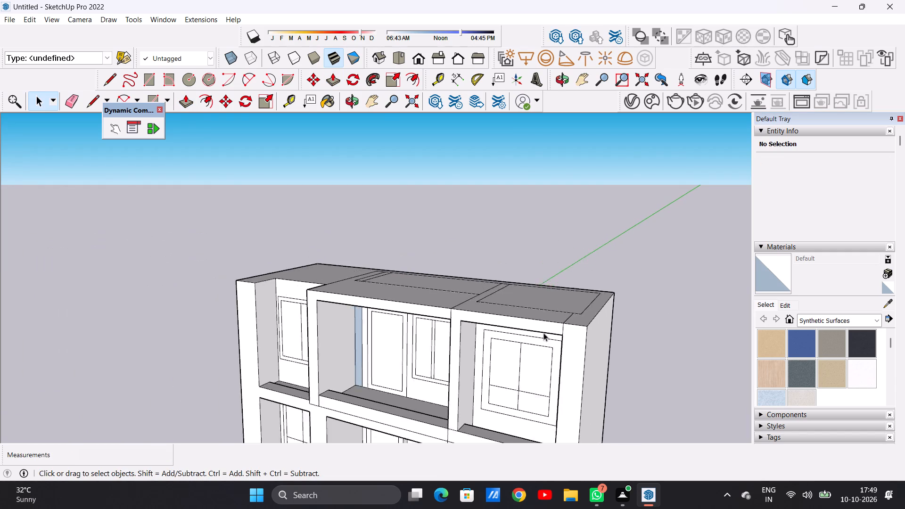
scroll(543, 333, down, 11)
middle_drag(504, 335, 572, 311)
scroll(476, 367, down, 1)
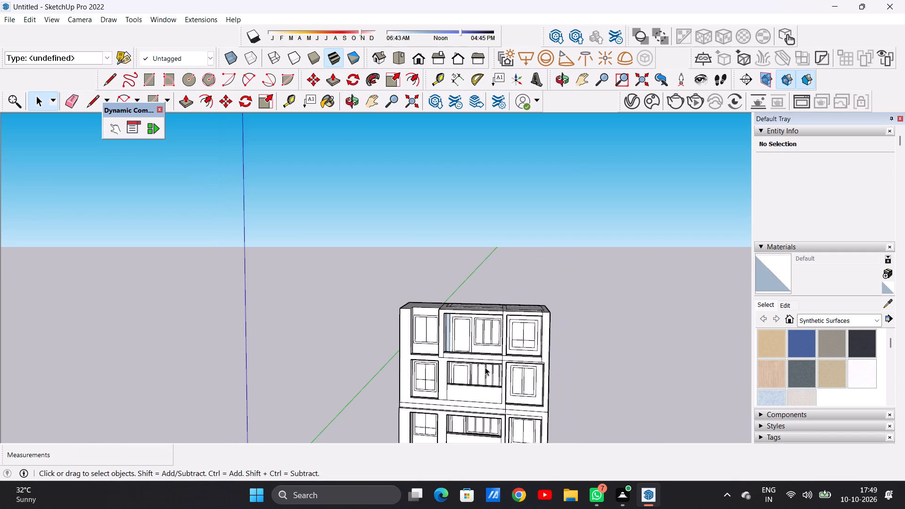
scroll(512, 355, up, 4)
scroll(512, 354, down, 1)
scroll(512, 354, up, 1)
scroll(551, 368, up, 11)
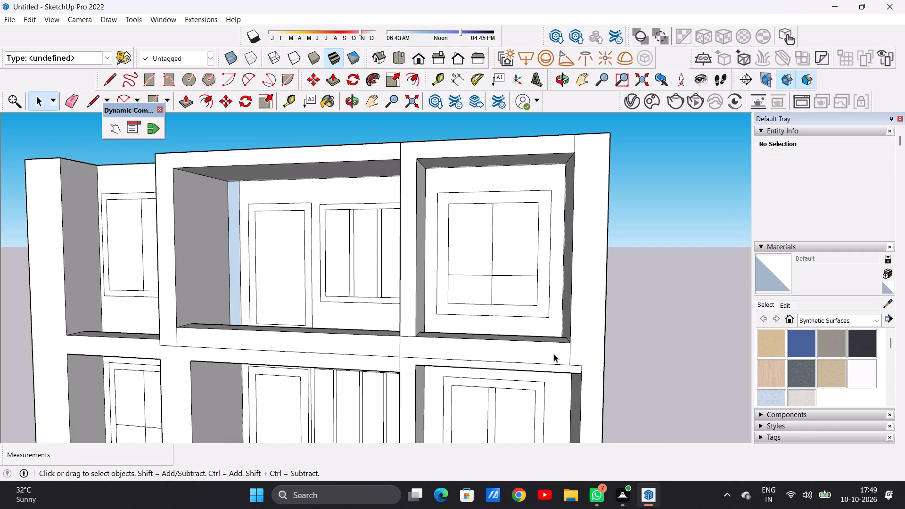
scroll(554, 354, down, 2)
key(e)
scroll(578, 350, up, 5)
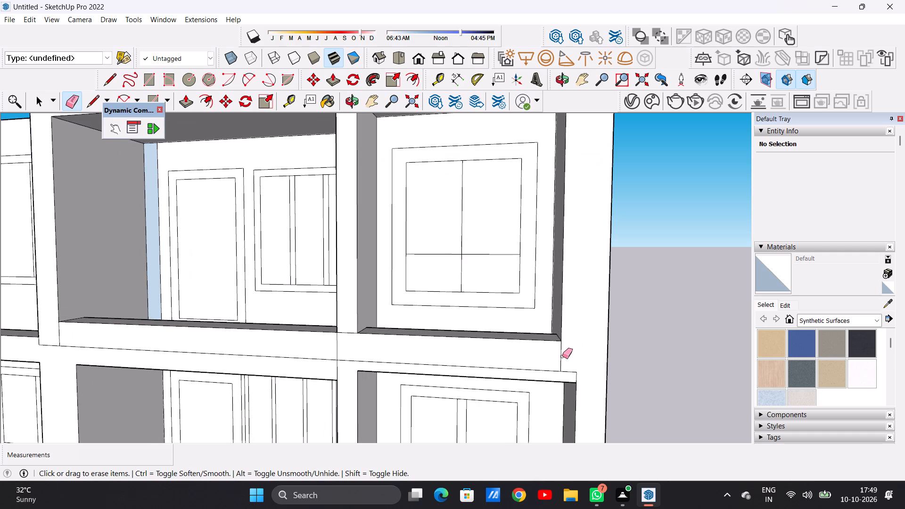
drag(558, 357, 568, 357)
key(space)
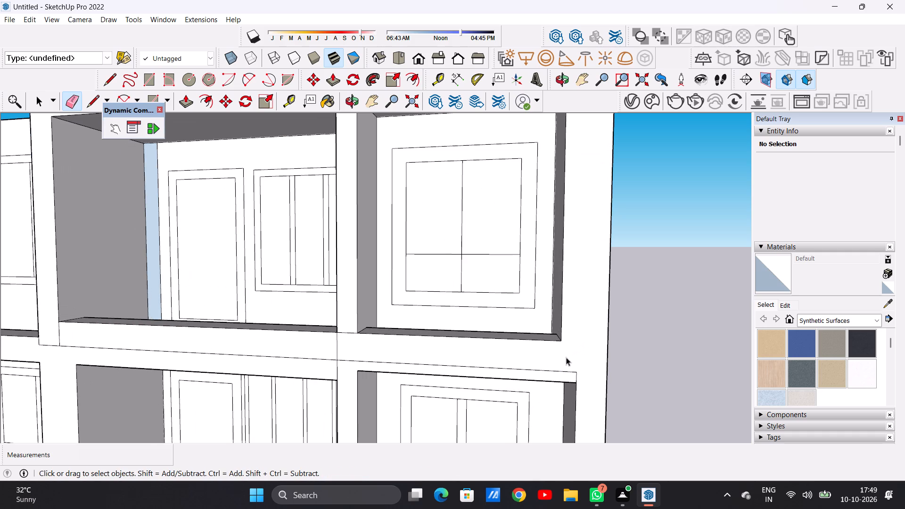
Draw a line about 11" long extending the floor line below the end bay's parapet to the building's outer corner.
key(l)
click(577, 376)
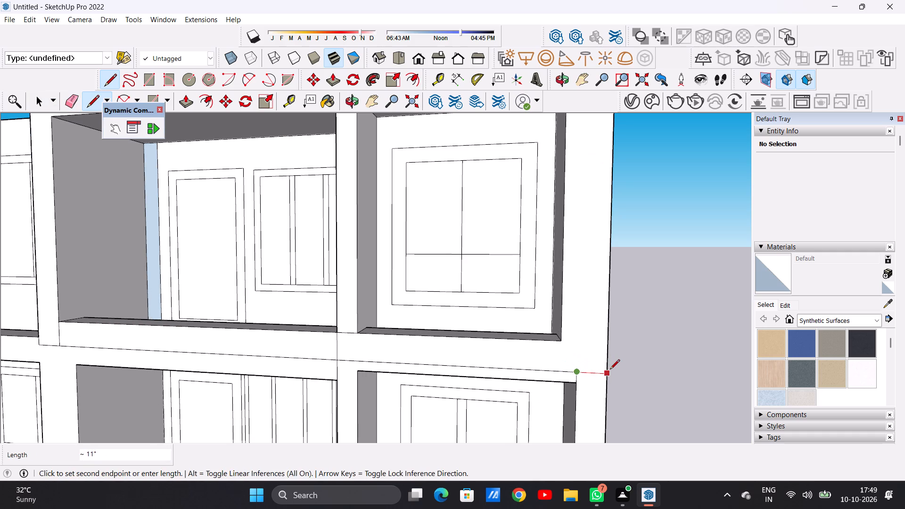
click(609, 370)
key(space)
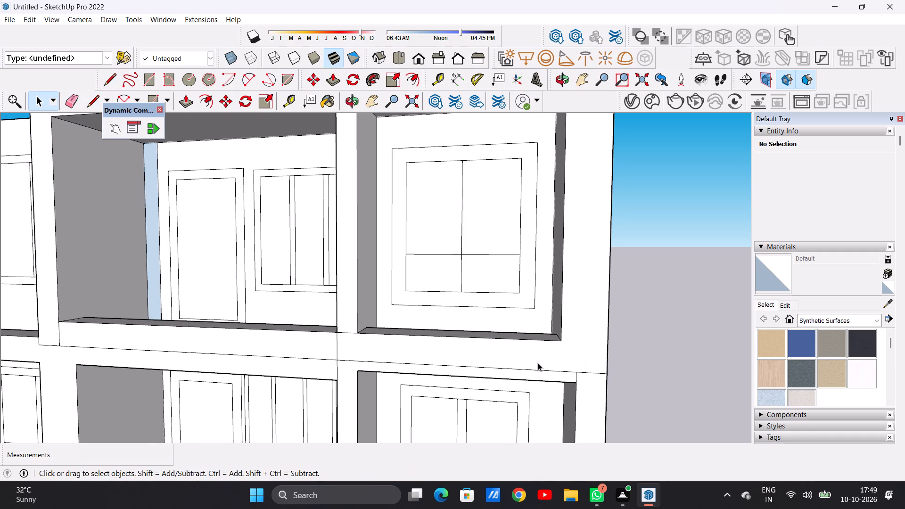
Erase the vertical seams on the top beam's front face at the corner pillar and the pillar beside the multi-pane window.
scroll(538, 363, down, 7)
scroll(552, 266, down, 4)
scroll(552, 245, up, 7)
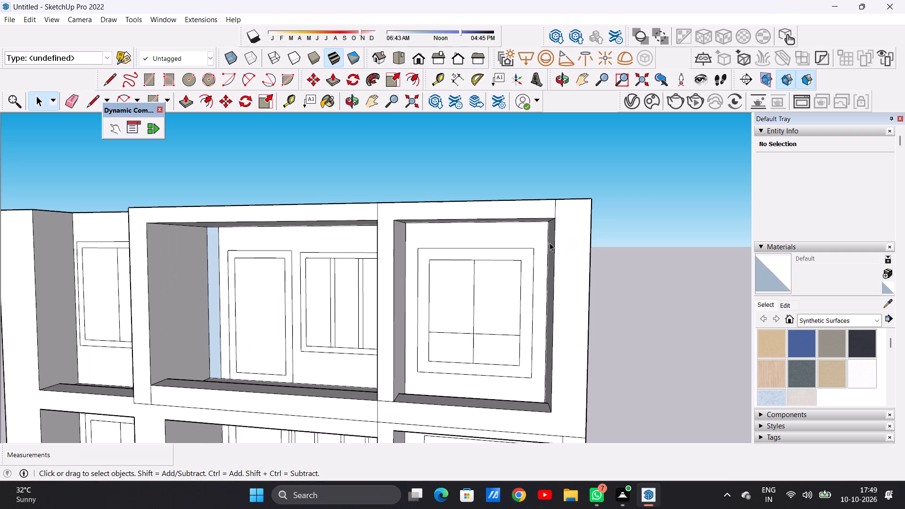
key(space)
key(e)
scroll(568, 222, down, 4)
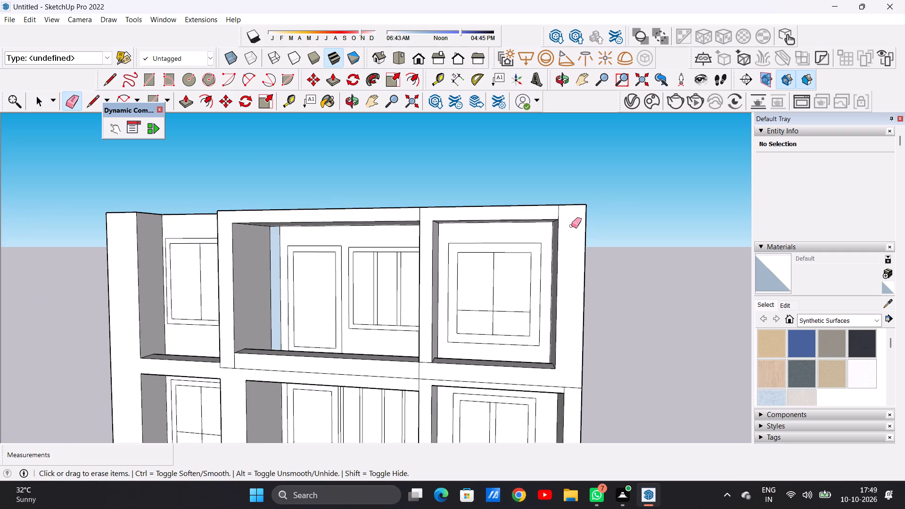
scroll(568, 217, up, 8)
drag(544, 214, 564, 214)
scroll(579, 243, down, 5)
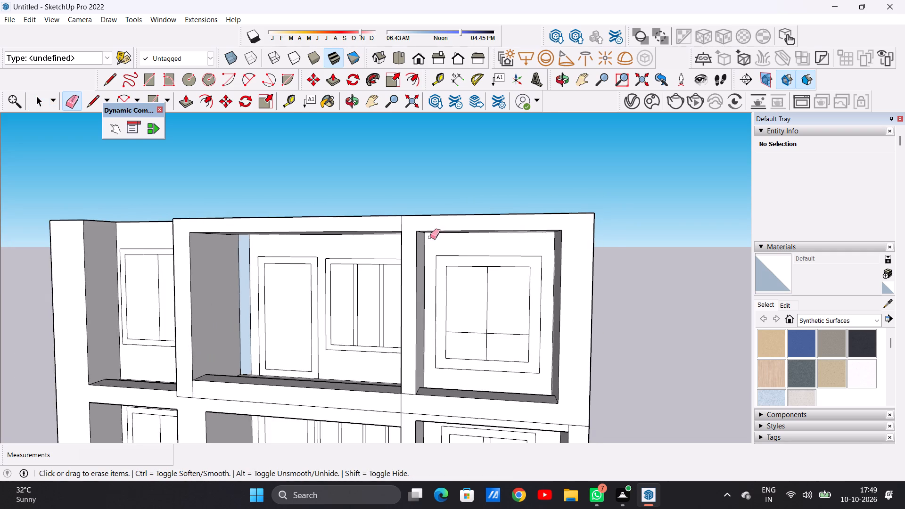
scroll(398, 232, up, 6)
drag(396, 215, 408, 216)
scroll(467, 243, down, 10)
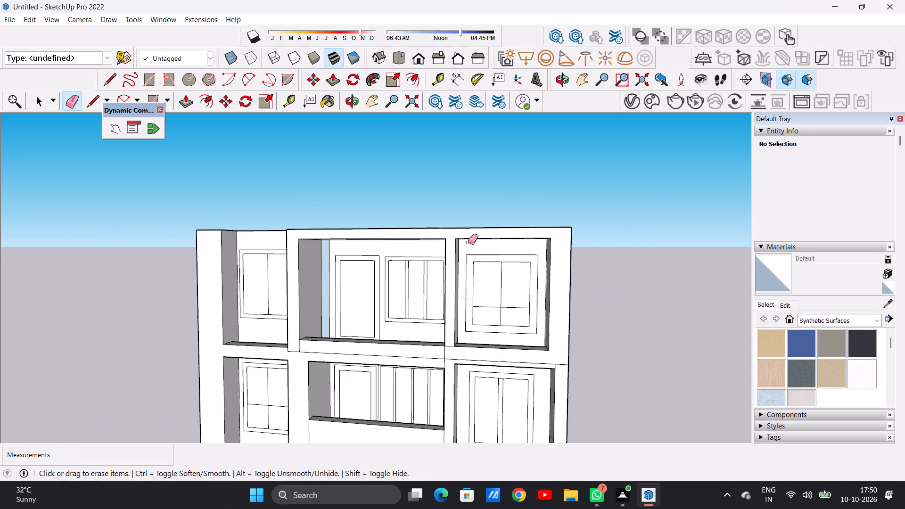
Erase the leftover seams on the uppermost storey's parapet front below the two pillars flanking the centre bay.
scroll(468, 242, down, 1)
scroll(448, 344, up, 14)
drag(456, 312, 459, 319)
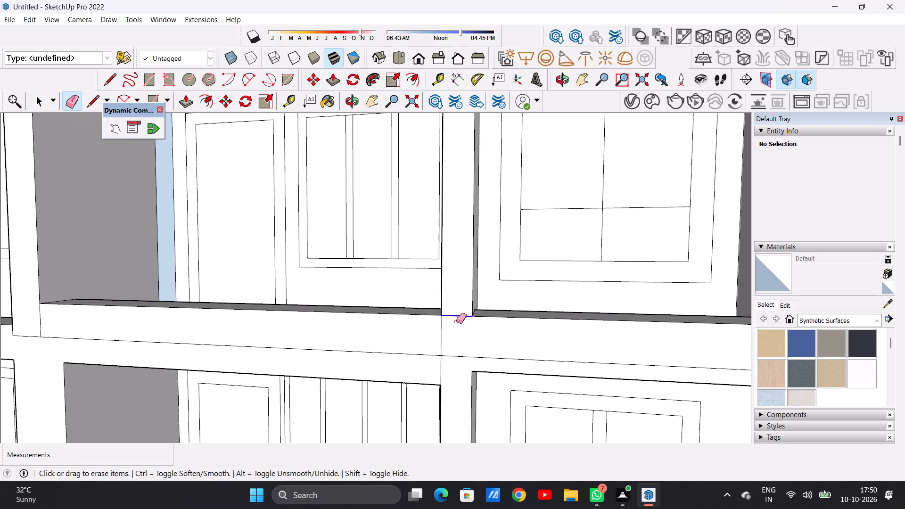
drag(438, 327, 452, 327)
scroll(468, 337, down, 9)
scroll(295, 329, up, 4)
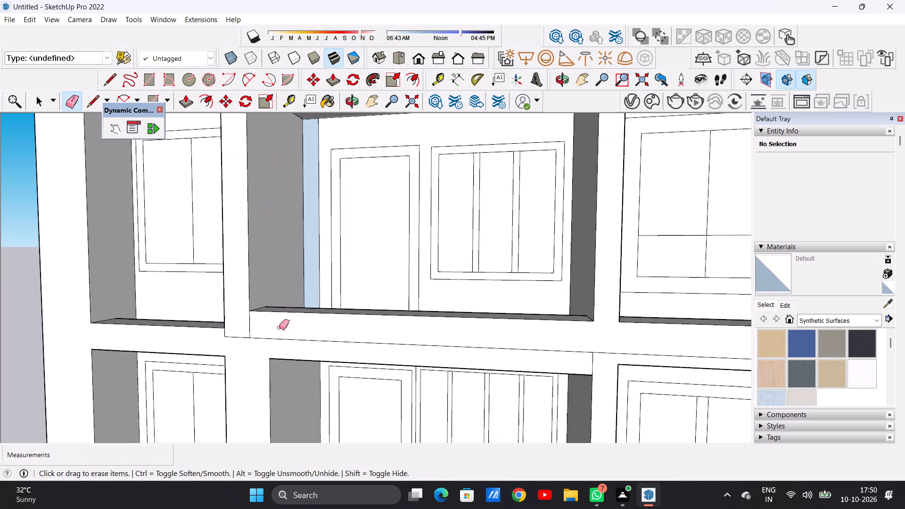
scroll(279, 328, up, 3)
scroll(269, 322, down, 1)
scroll(268, 322, up, 2)
drag(238, 321, 243, 321)
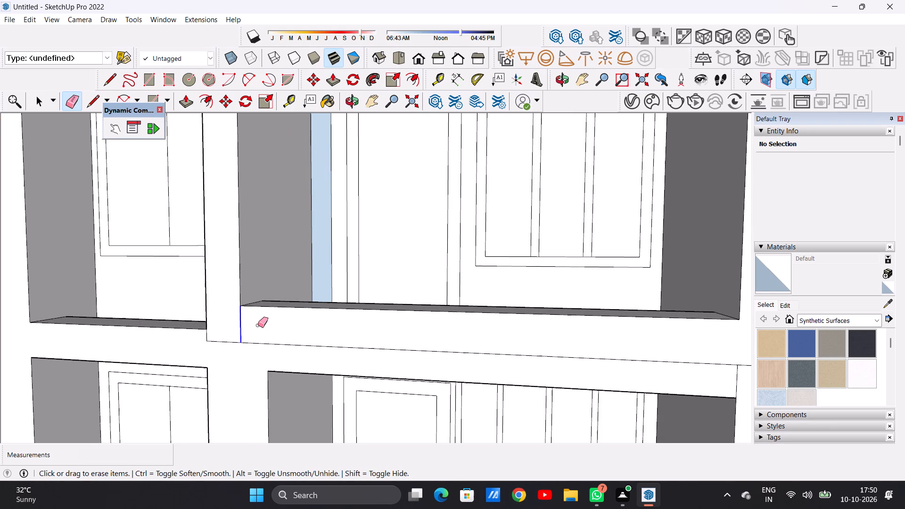
key(space)
Examine the uppermost storey's beams, parapets and pillars from both sides and from above.
scroll(301, 321, down, 16)
middle_drag(280, 307, 487, 324)
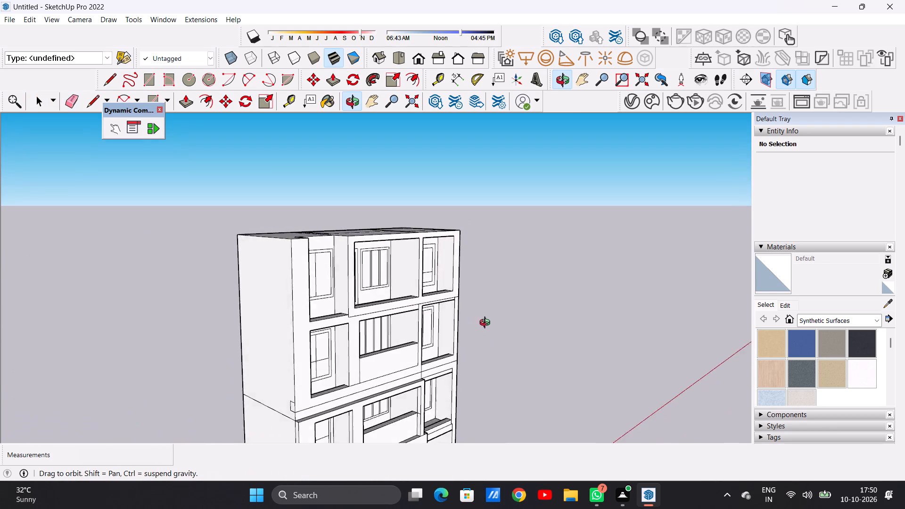
middle_drag(487, 324, 295, 324)
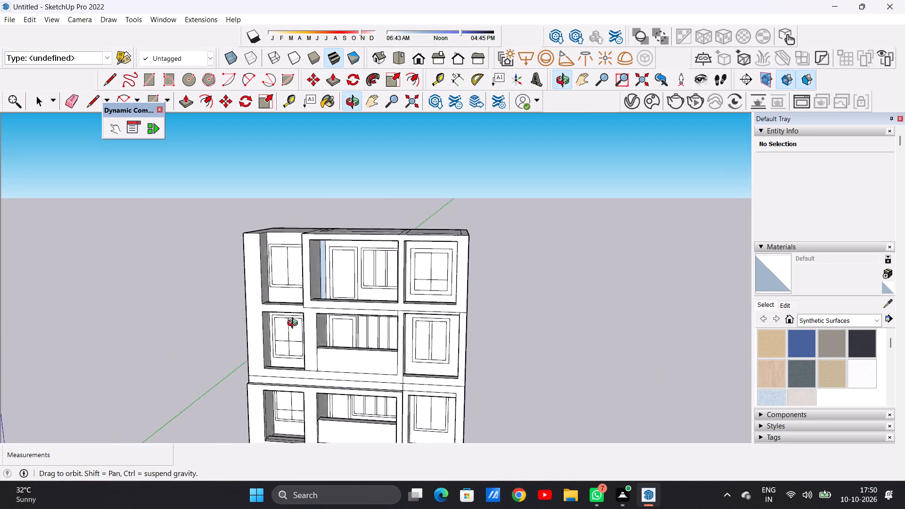
middle_drag(295, 324, 235, 376)
scroll(264, 259, down, 1)
scroll(266, 256, up, 1)
scroll(266, 256, down, 1)
scroll(266, 256, up, 5)
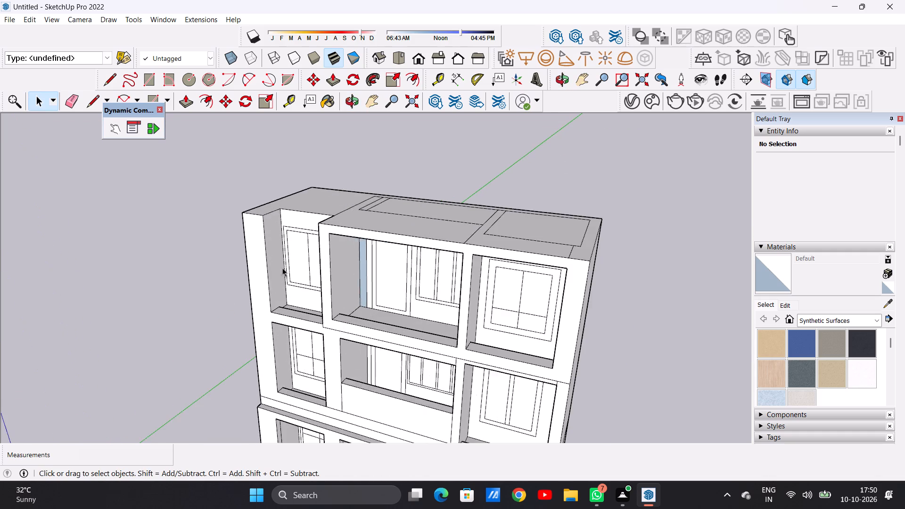
Examine the uppermost storey's open-topped end bay and its parapet beside the centre balcony, from the front and from above.
scroll(288, 271, up, 7)
middle_drag(296, 291, 271, 289)
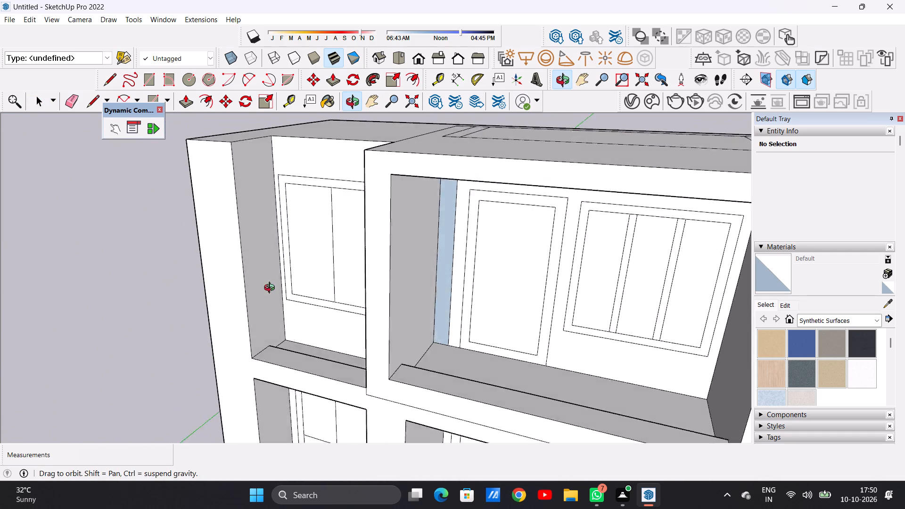
middle_drag(271, 289, 241, 298)
scroll(253, 293, up, 1)
scroll(261, 295, down, 4)
scroll(254, 214, up, 1)
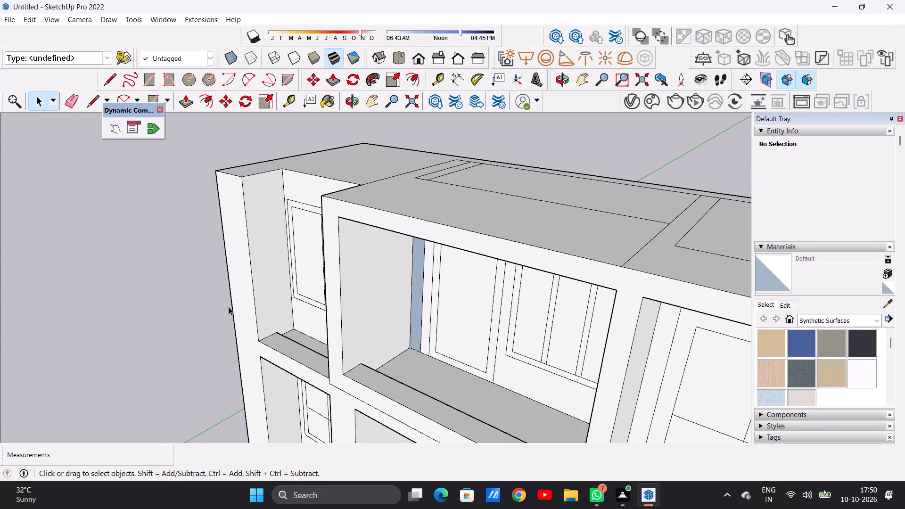
scroll(281, 315, down, 14)
middle_drag(286, 328, 423, 295)
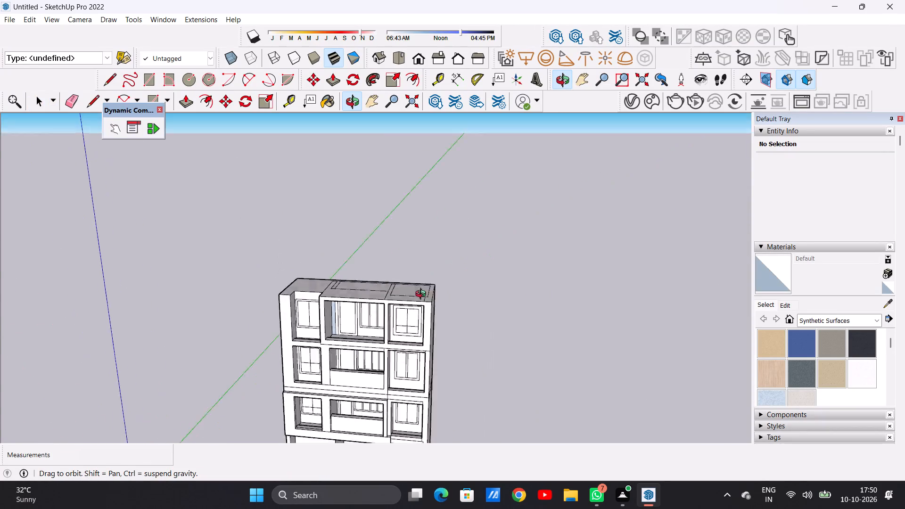
middle_drag(423, 295, 421, 243)
scroll(301, 329, up, 1)
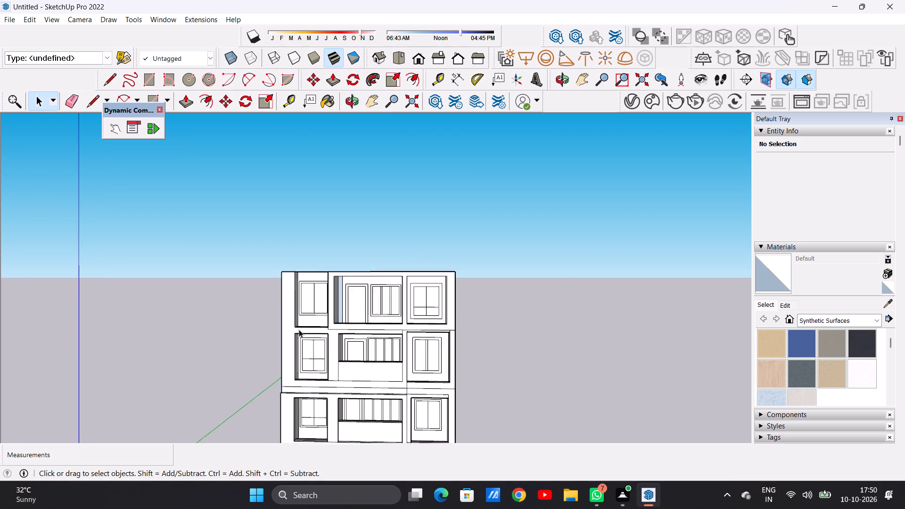
scroll(299, 329, up, 11)
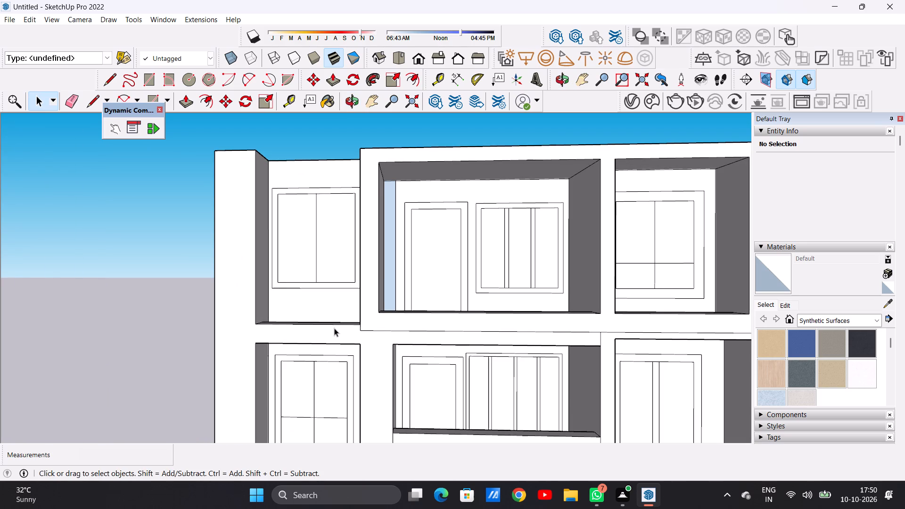
scroll(347, 341, down, 5)
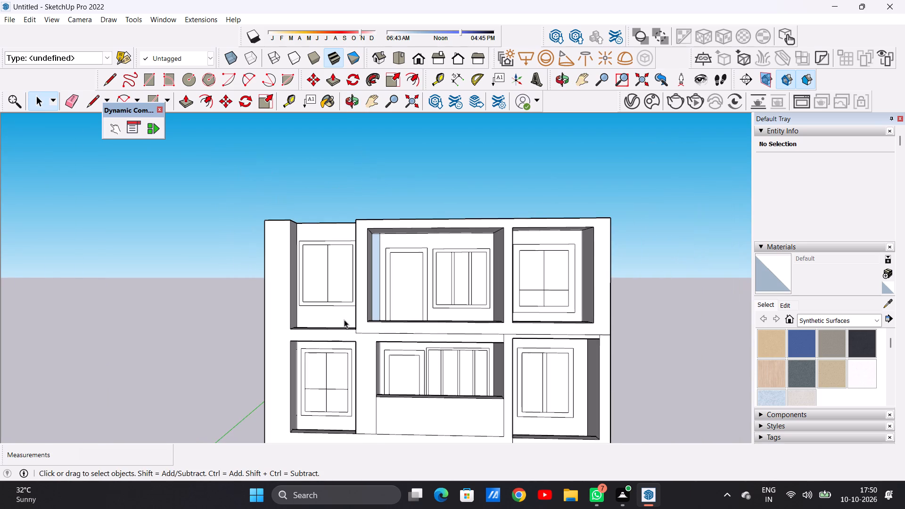
middle_drag(340, 316, 334, 392)
scroll(333, 329, up, 6)
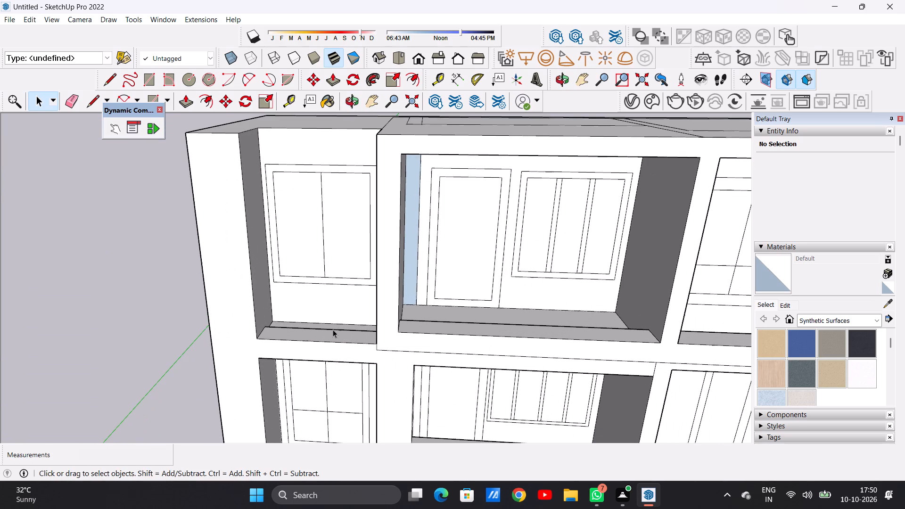
middle_drag(328, 326, 318, 347)
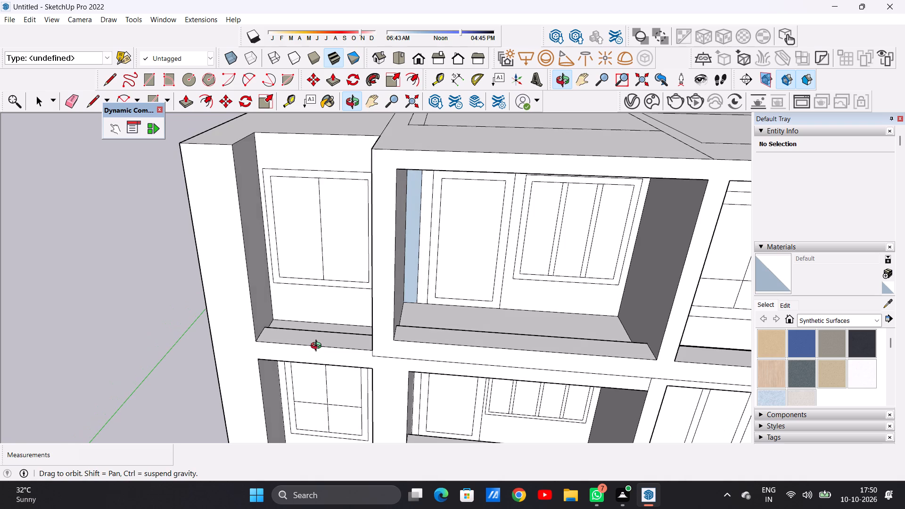
middle_drag(318, 347, 328, 337)
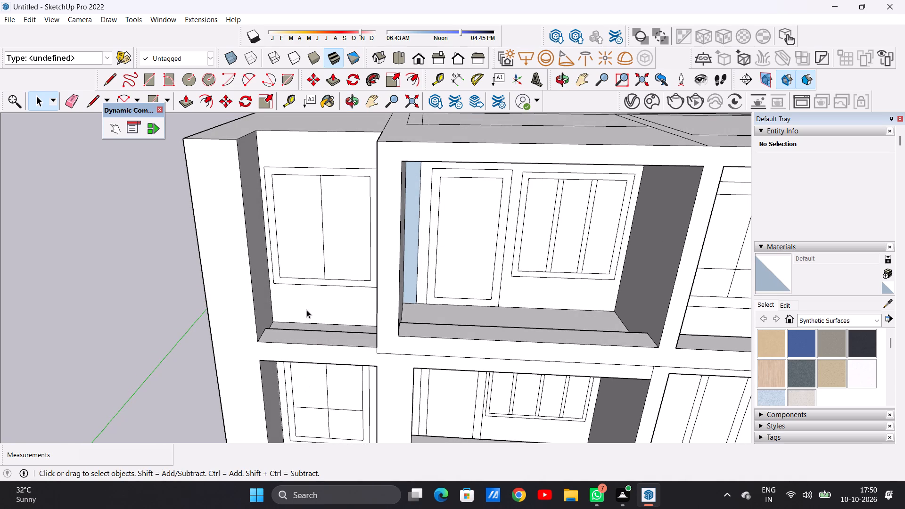
scroll(306, 310, down, 13)
scroll(329, 358, up, 7)
scroll(327, 347, down, 5)
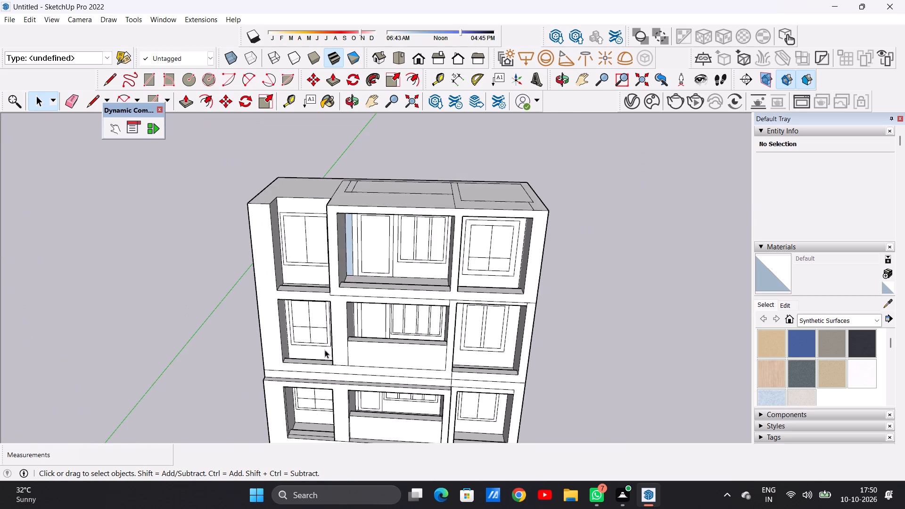
Examine the whole facade from the front, comparing the uppermost end bay with the matching bays on the storeys below.
middle_drag(306, 343, 320, 280)
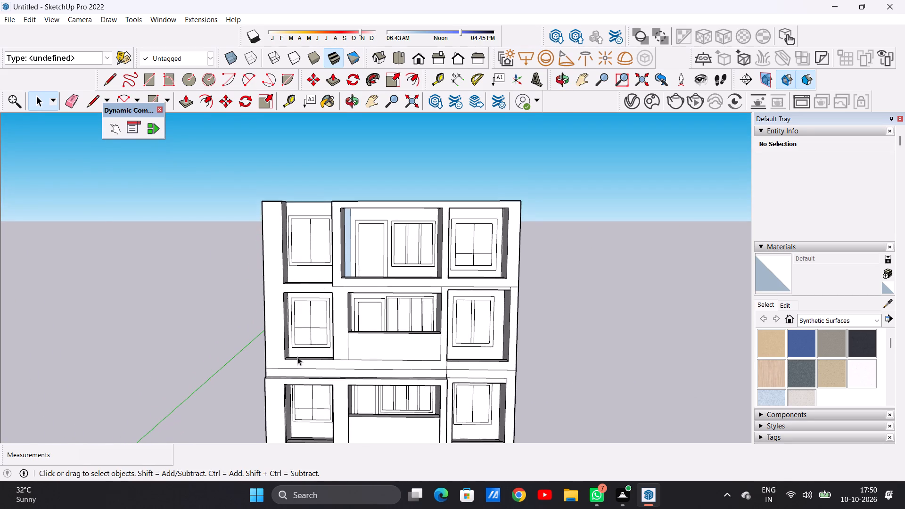
scroll(303, 378, down, 7)
scroll(310, 409, up, 6)
scroll(313, 397, down, 1)
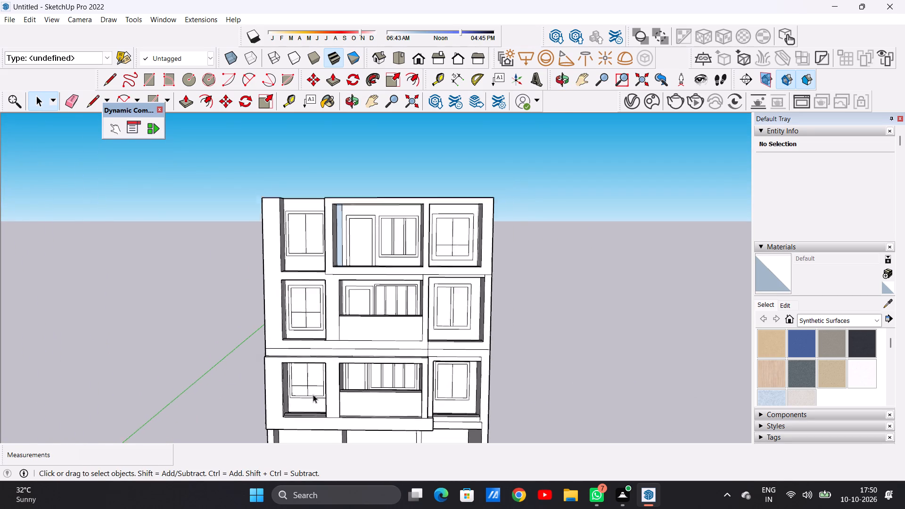
scroll(313, 394, down, 12)
scroll(312, 394, up, 9)
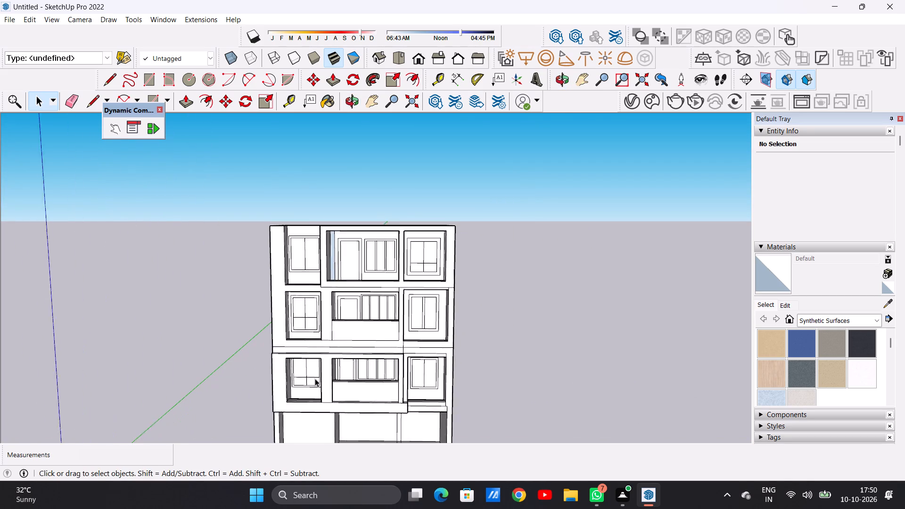
scroll(315, 378, up, 1)
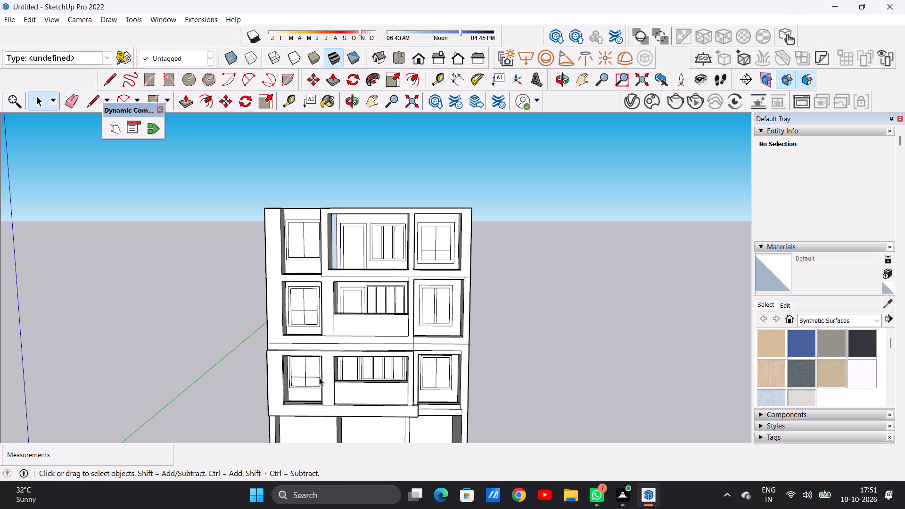
scroll(316, 369, down, 7)
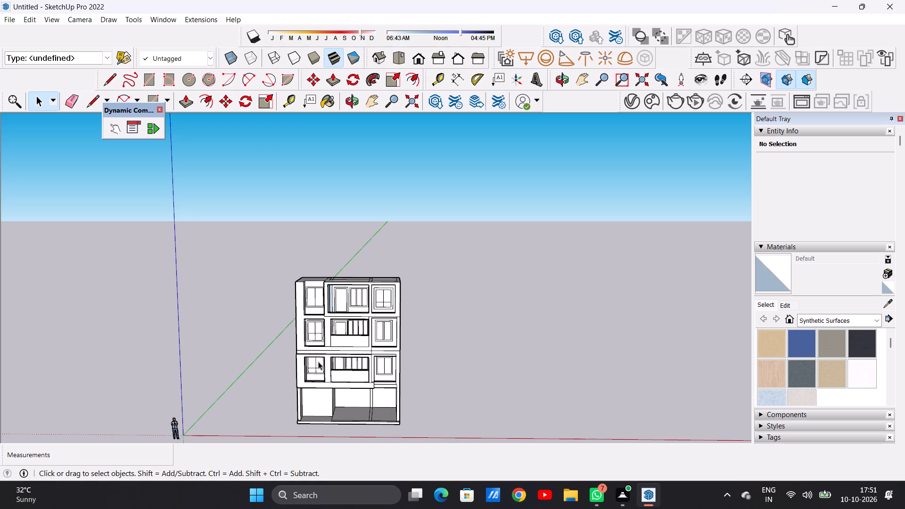
scroll(324, 323, up, 7)
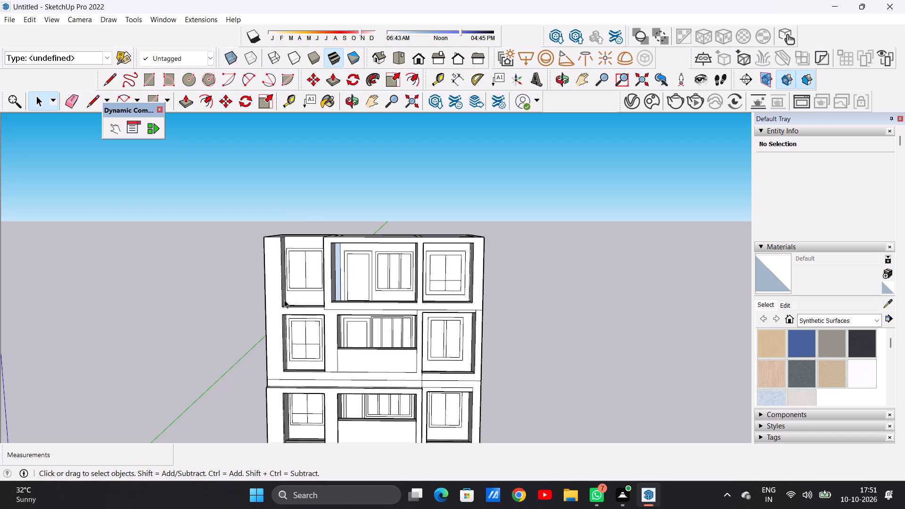
scroll(299, 239, down, 3)
Draw a line about 2' 8" long across the corner pillar's inner side face, just below the roof at the open end bay.
middle_drag(302, 258, 221, 289)
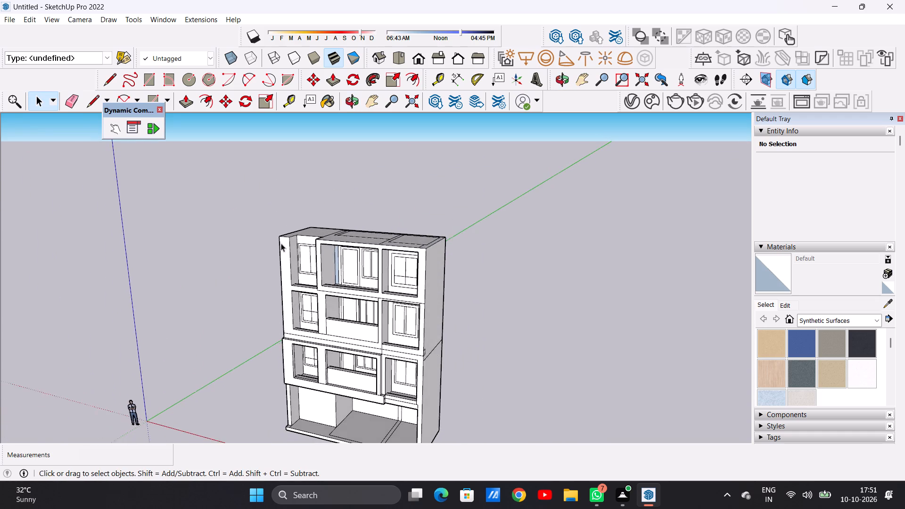
scroll(287, 241, up, 1)
scroll(287, 241, down, 1)
scroll(287, 241, up, 11)
key(l)
scroll(294, 234, up, 7)
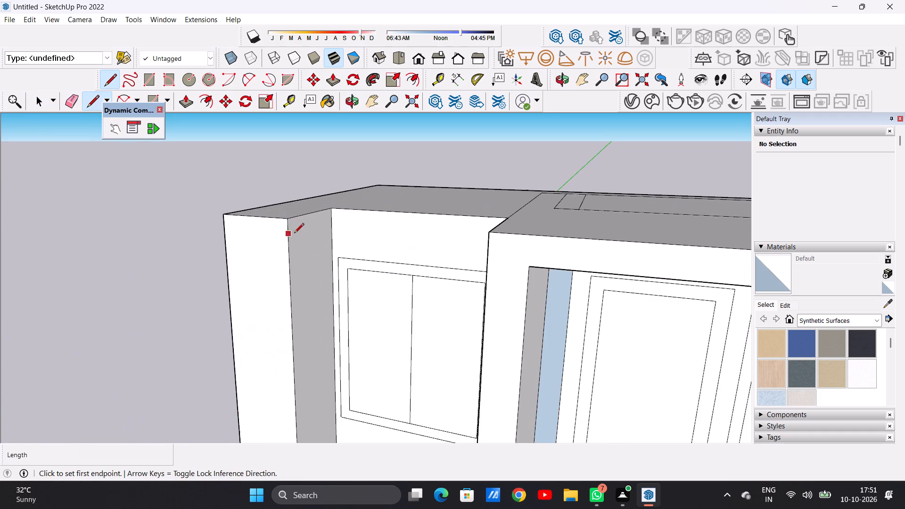
click(292, 256)
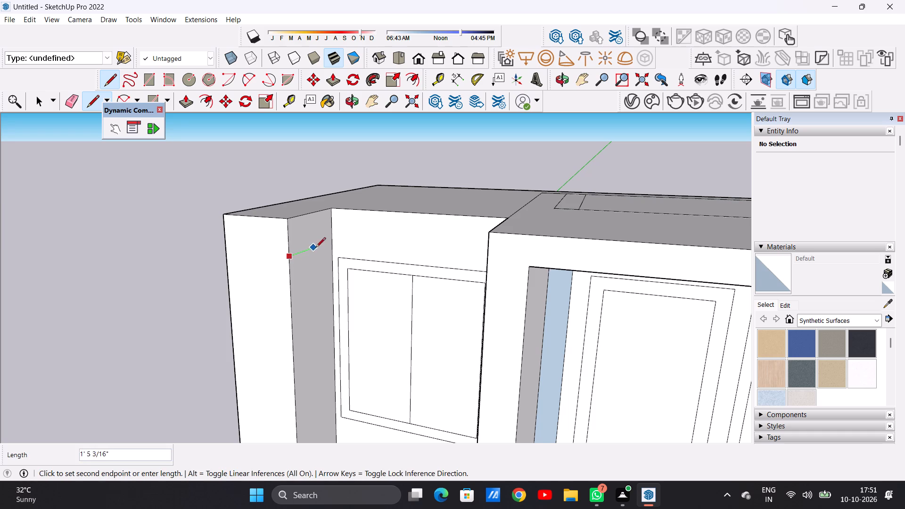
key(space)
text(L)
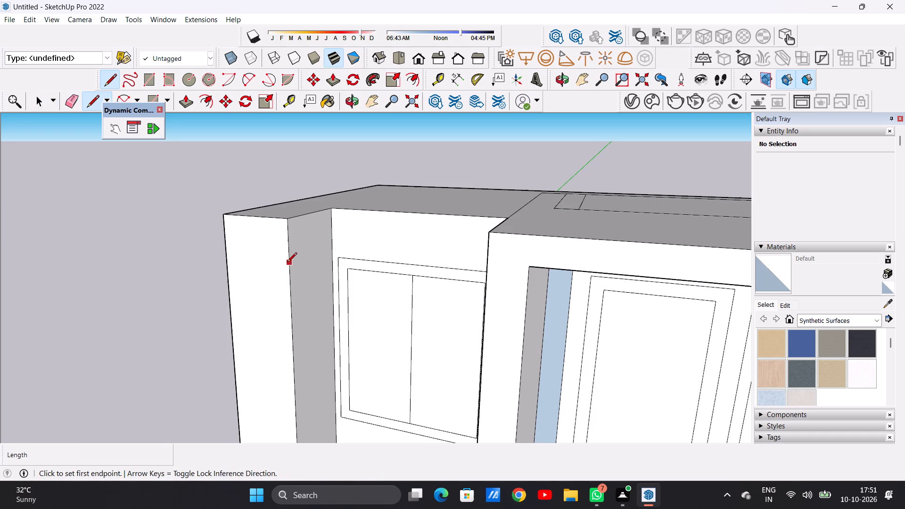
click(288, 263)
click(337, 245)
Push/Pull the marked top section of the corner pillar's side face about 5' 10" across the end bay to the centre bay's frame.
key(space)
text(P)
click(304, 235)
scroll(363, 249, down, 7)
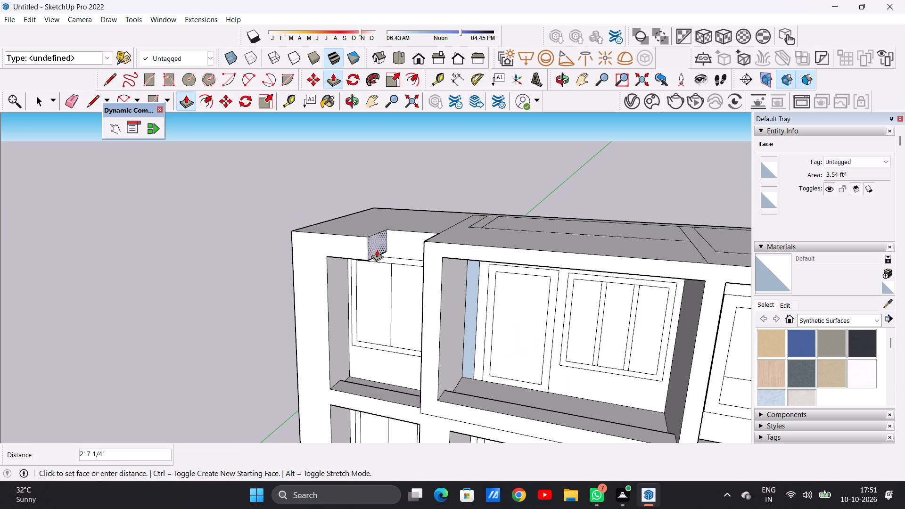
scroll(429, 246, up, 3)
middle_drag(411, 251, 472, 234)
scroll(461, 235, up, 8)
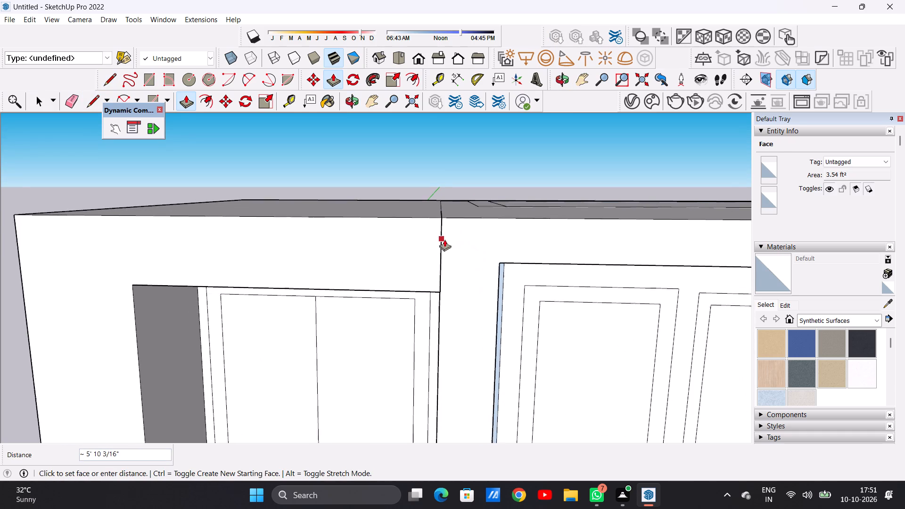
scroll(444, 239, up, 1)
click(441, 218)
key(space)
Examine the end bay's new top beam and the parapet below it from the front and from above.
scroll(408, 301, down, 4)
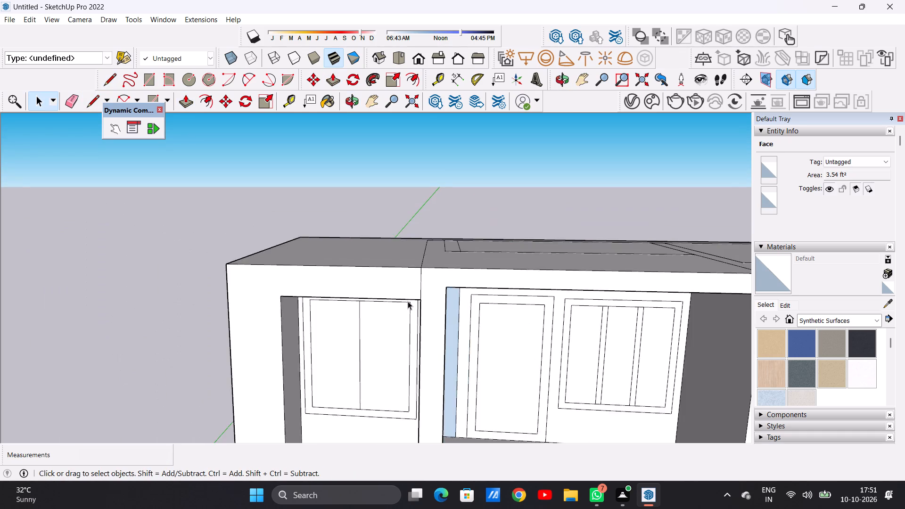
scroll(408, 301, down, 15)
middle_drag(397, 311, 402, 284)
scroll(390, 318, down, 5)
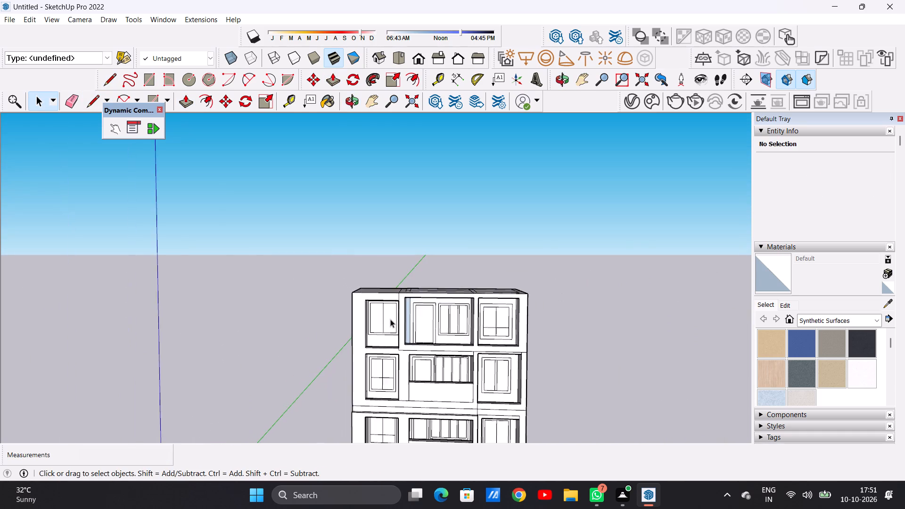
scroll(390, 319, down, 4)
scroll(388, 344, up, 14)
middle_drag(387, 339, 395, 405)
scroll(380, 351, down, 4)
scroll(385, 355, up, 7)
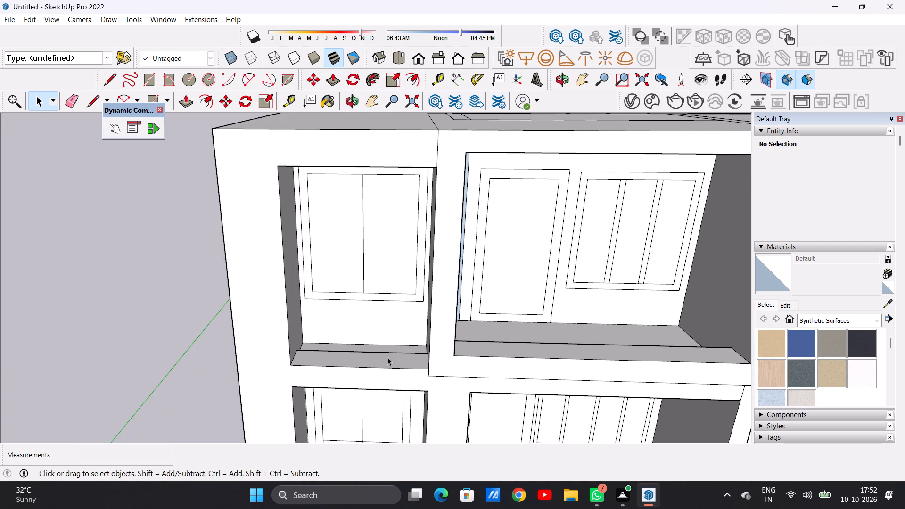
middle_drag(389, 335, 381, 406)
scroll(403, 358, up, 2)
scroll(403, 358, down, 1)
scroll(403, 358, up, 1)
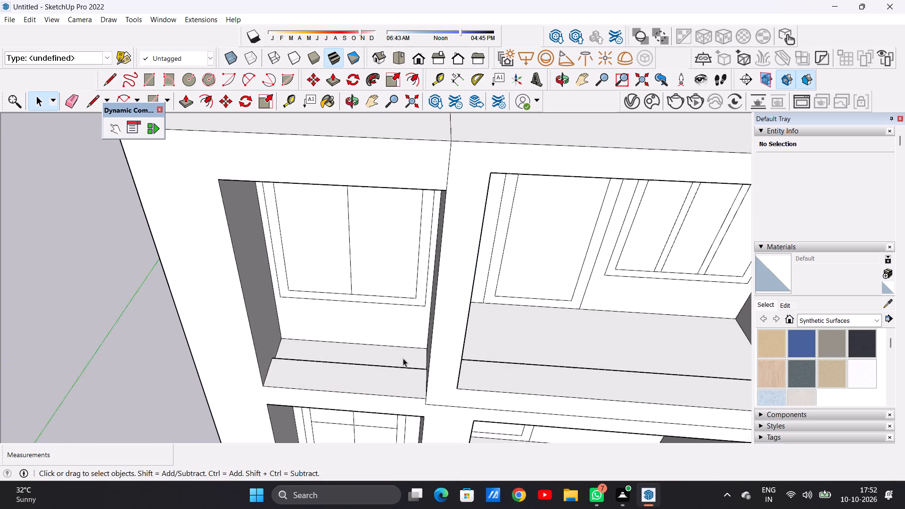
scroll(403, 358, up, 1)
middle_drag(387, 377, 398, 324)
scroll(382, 333, down, 11)
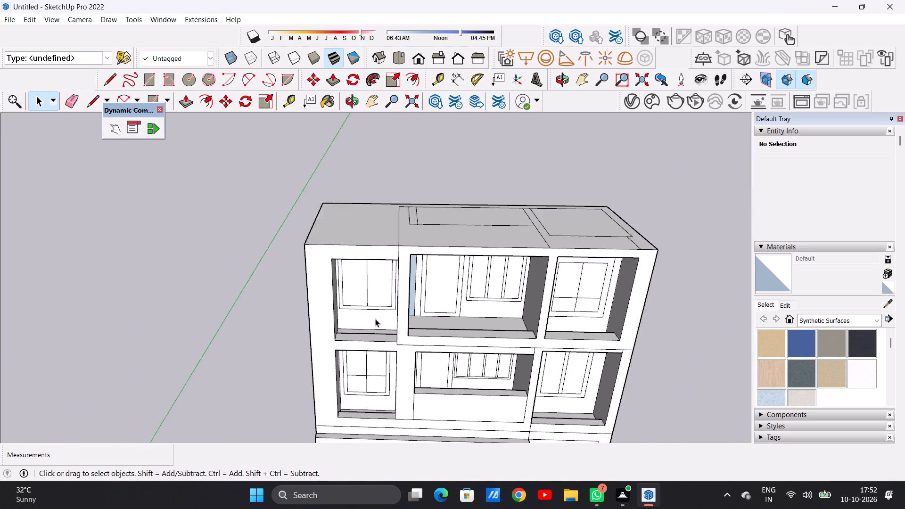
Examine the two upper storeys' front faces from both sides, checking the beam and floor-line seams around the end bay.
scroll(375, 319, down, 5)
middle_drag(377, 330, 373, 254)
scroll(413, 326, up, 7)
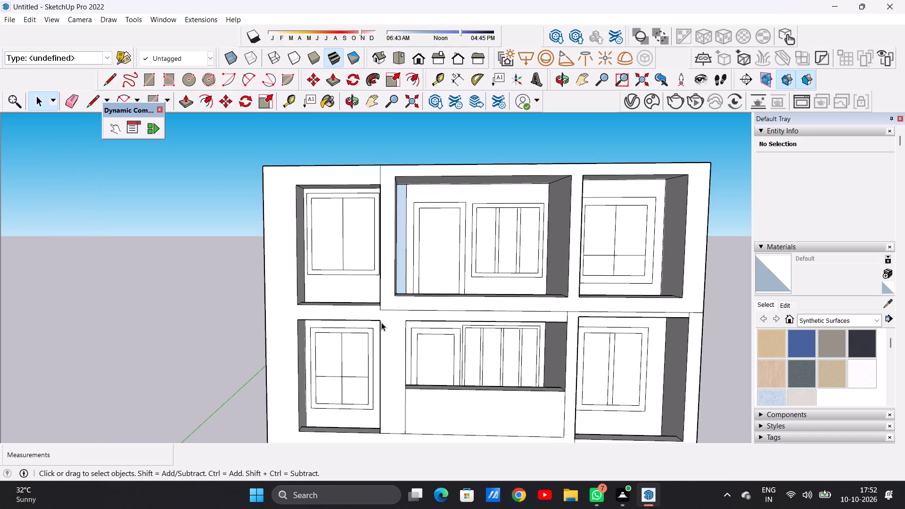
scroll(405, 320, down, 5)
middle_drag(321, 306, 348, 314)
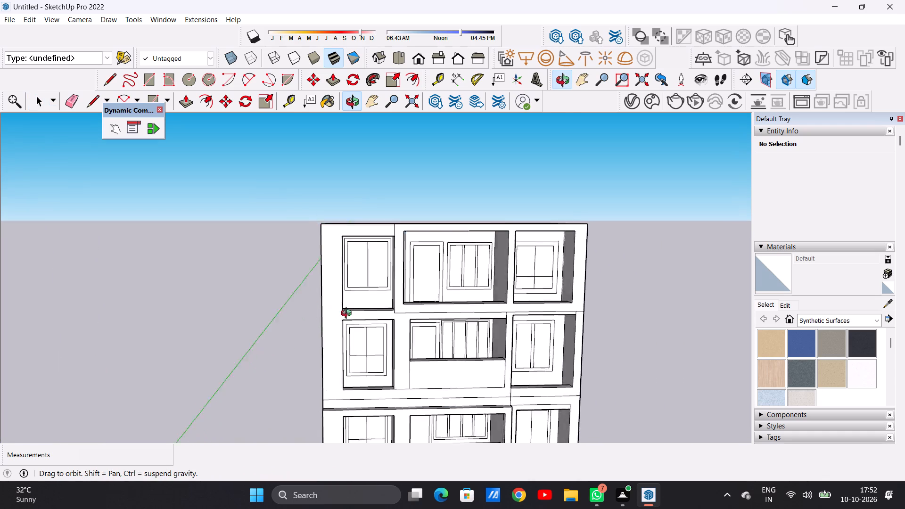
middle_drag(348, 314, 398, 324)
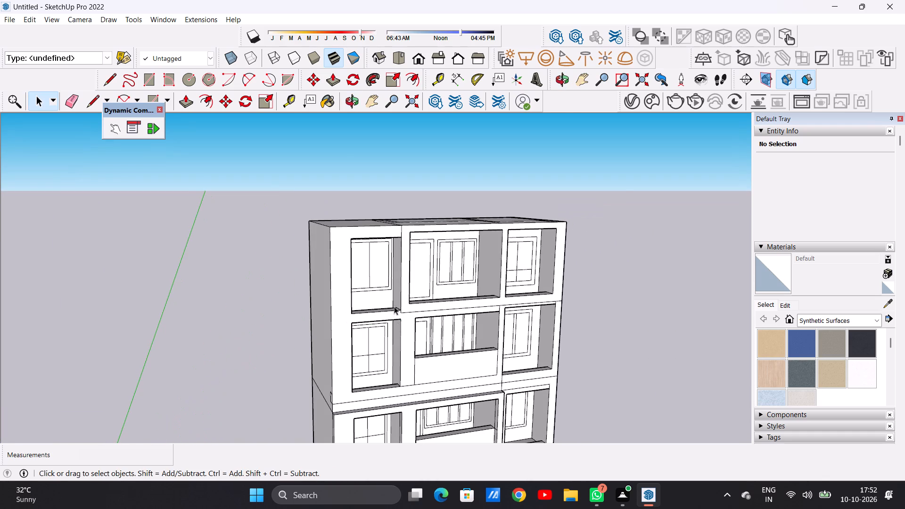
scroll(394, 306, up, 12)
middle_drag(395, 323, 363, 320)
scroll(371, 323, down, 5)
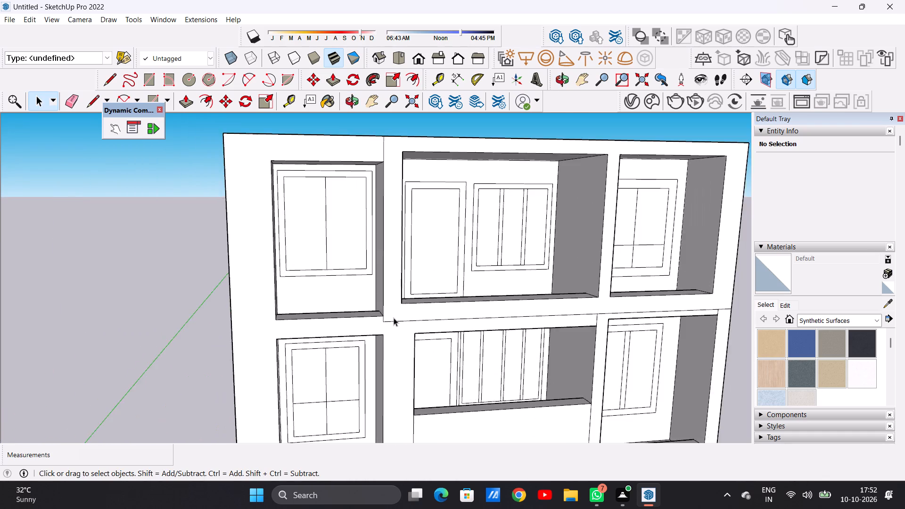
scroll(394, 318, down, 5)
middle_drag(392, 336, 363, 332)
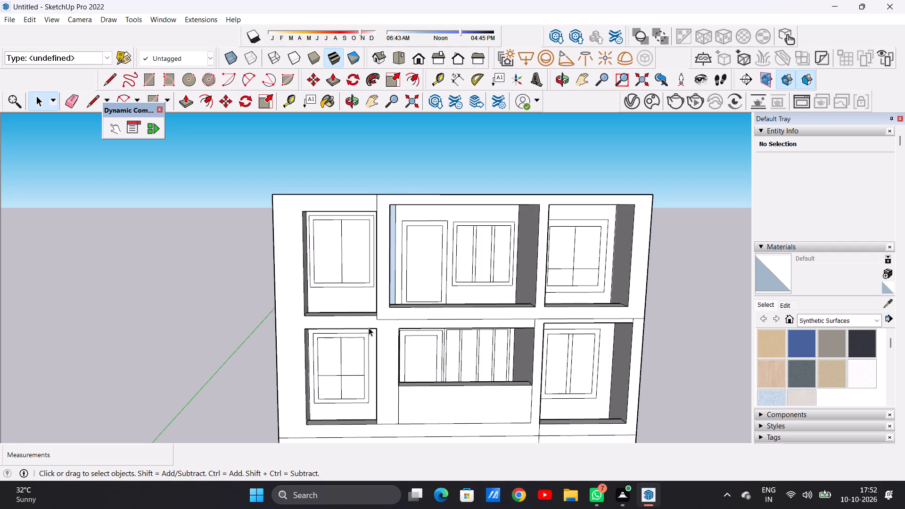
middle_drag(371, 318, 328, 326)
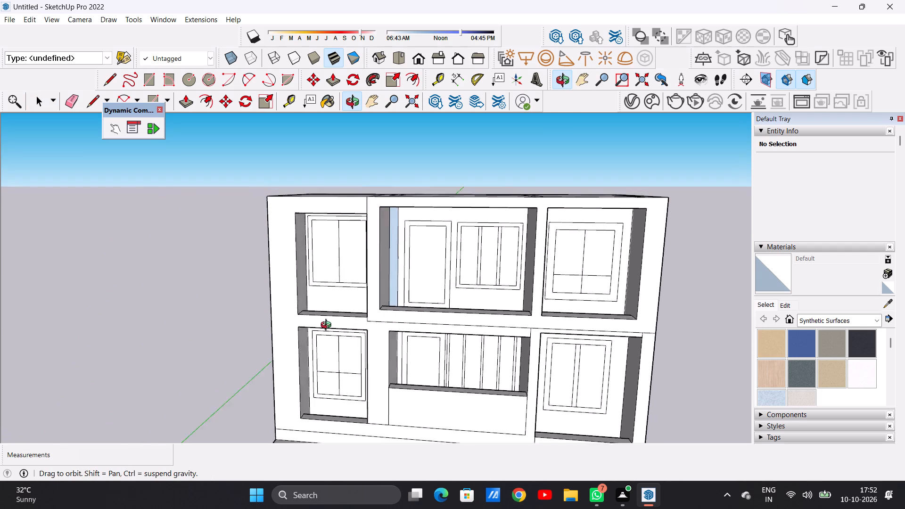
middle_drag(328, 326, 353, 343)
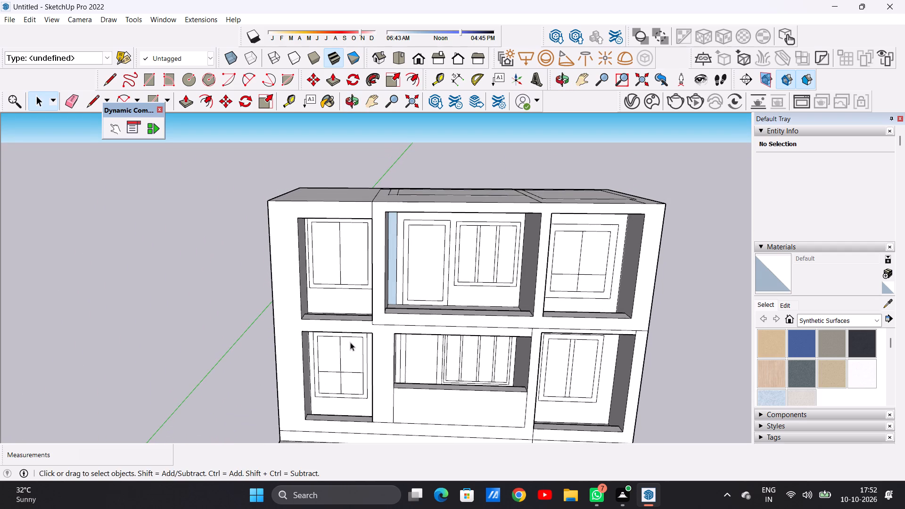
Examine the building's front and roof from both sides and above, checking the bays across all storeys.
middle_drag(380, 289, 284, 330)
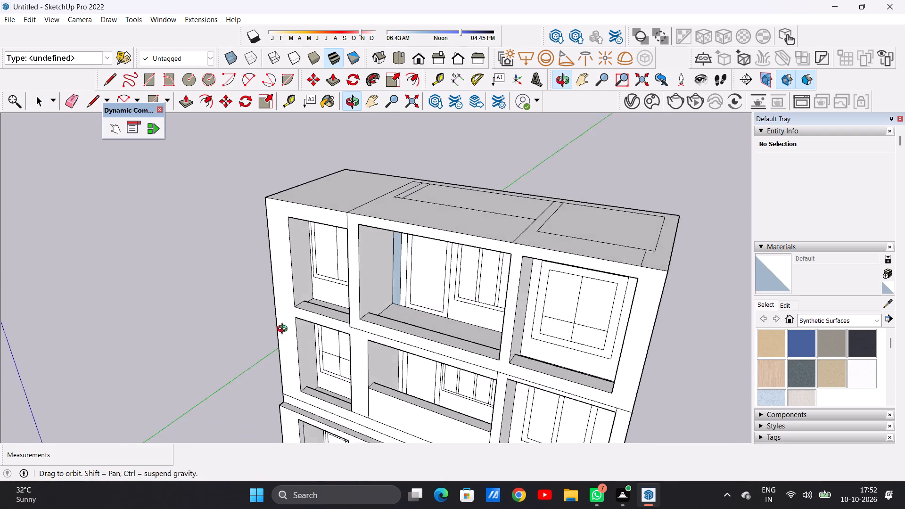
middle_drag(284, 330, 298, 350)
scroll(367, 296, up, 6)
middle_drag(377, 316, 412, 284)
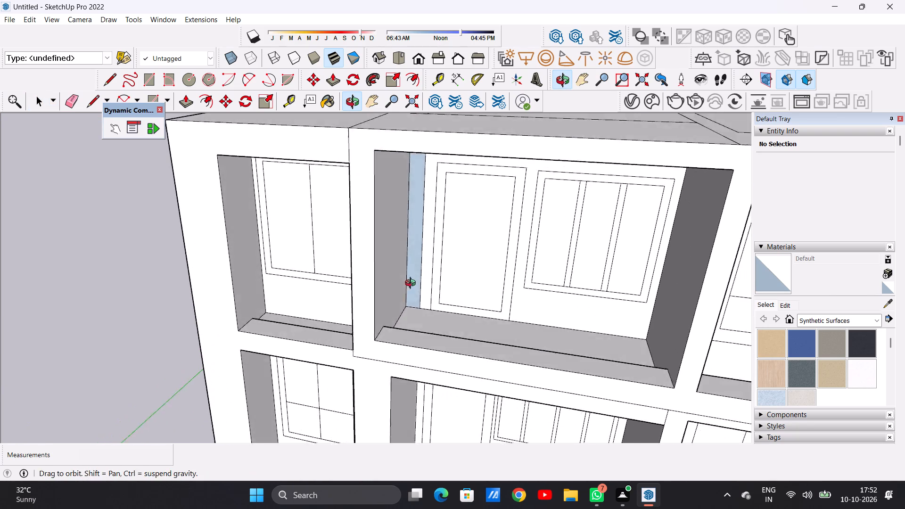
middle_drag(412, 284, 421, 272)
scroll(421, 271, down, 14)
middle_drag(391, 311, 393, 285)
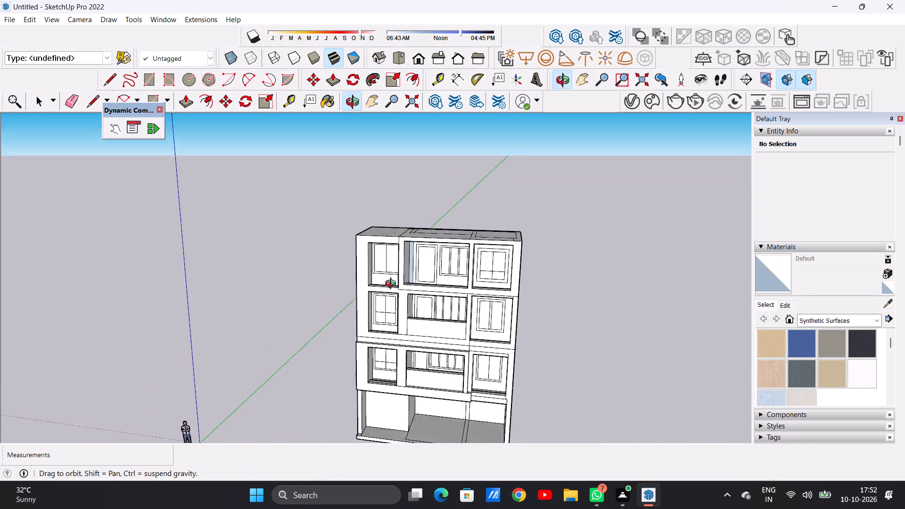
middle_drag(393, 285, 408, 266)
scroll(390, 277, up, 1)
middle_drag(390, 278, 476, 304)
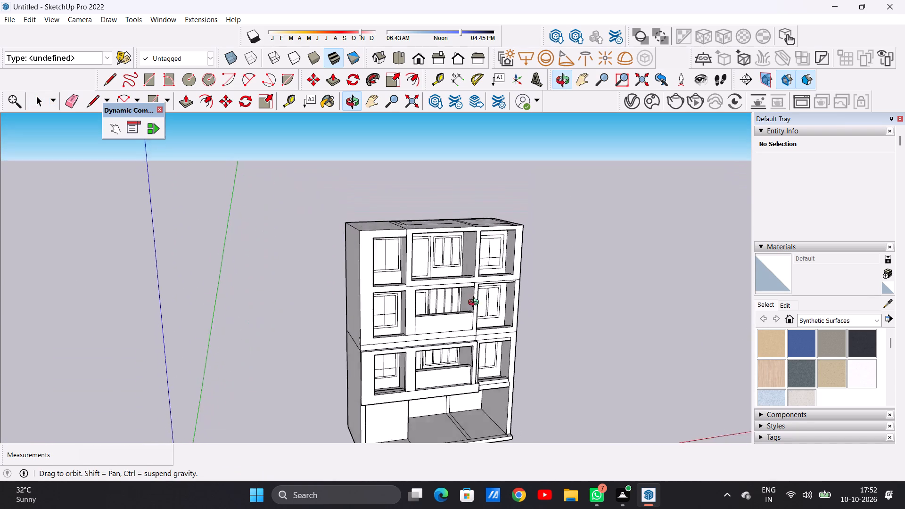
middle_drag(476, 304, 434, 378)
scroll(401, 271, down, 3)
Draw a line about 5' 7" long on the roof, extending the centre bay's inner divider line to the front edge.
scroll(395, 250, up, 4)
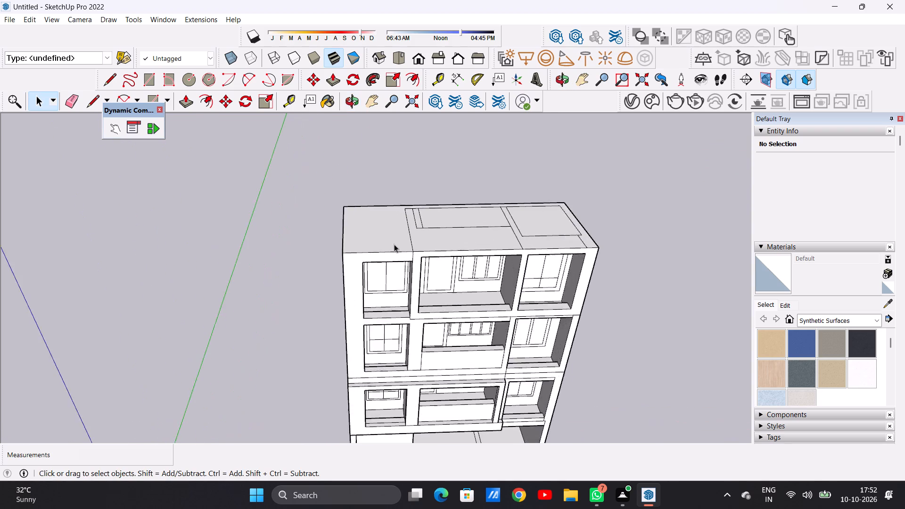
scroll(394, 244, up, 6)
scroll(438, 235, up, 1)
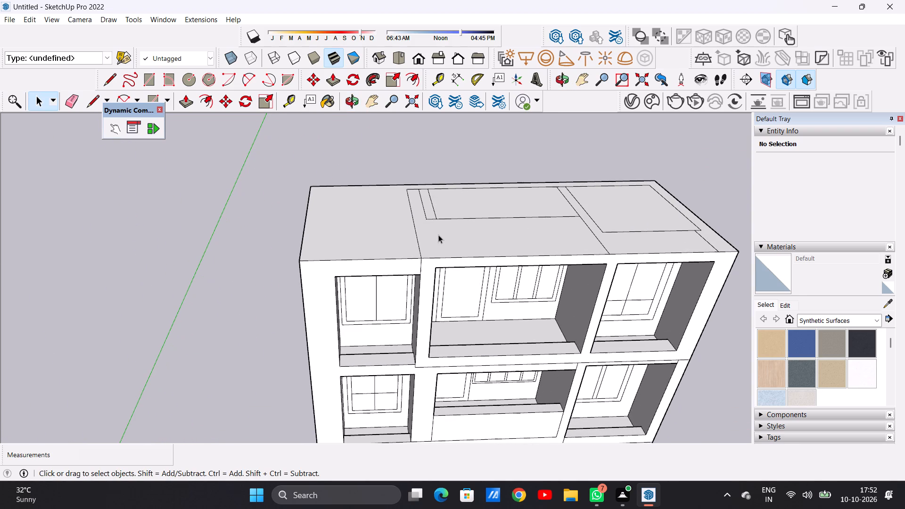
key(l)
scroll(430, 225, up, 4)
scroll(430, 225, down, 1)
scroll(430, 225, up, 1)
click(427, 215)
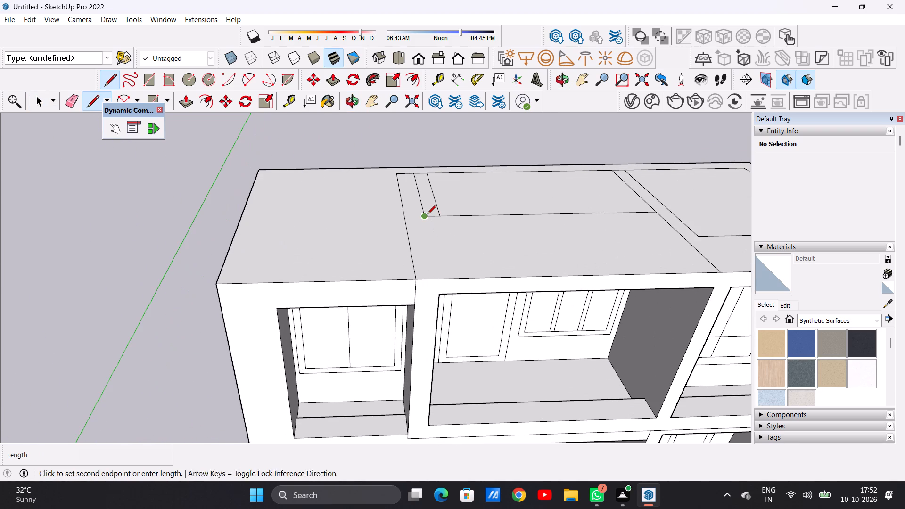
click(439, 279)
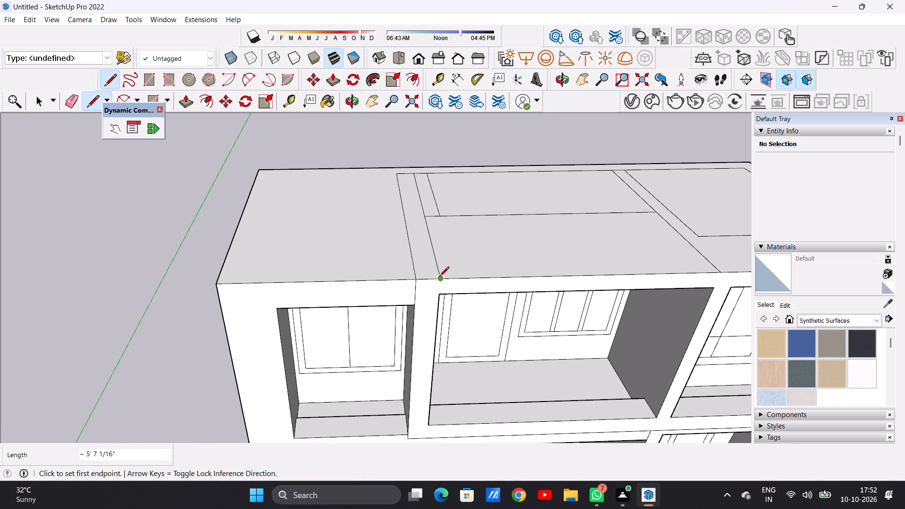
key(space)
Outline the blank end bay on the roof with a line parallel to the rear edge and an 11' 1" line to the front edge.
scroll(345, 263, down, 7)
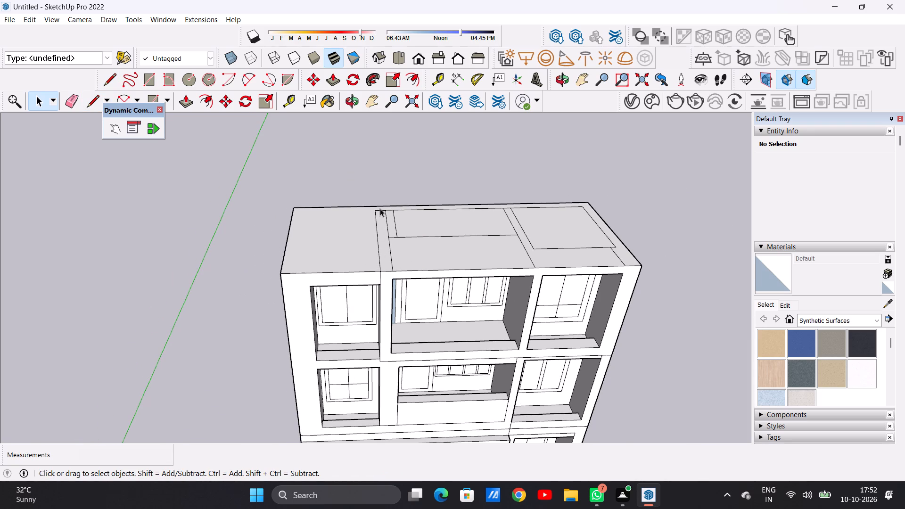
scroll(381, 228, up, 4)
scroll(381, 228, down, 1)
scroll(381, 228, up, 3)
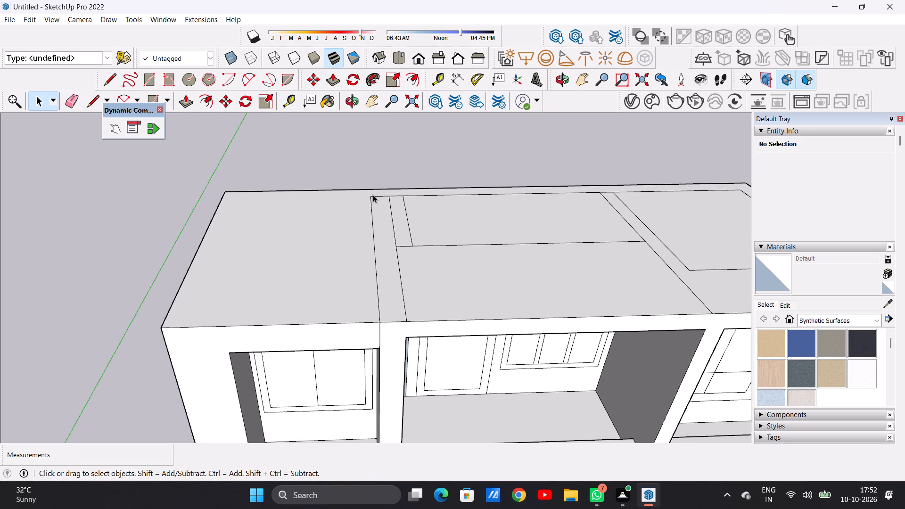
middle_drag(368, 196, 324, 275)
scroll(367, 250, down, 11)
middle_drag(369, 259, 384, 271)
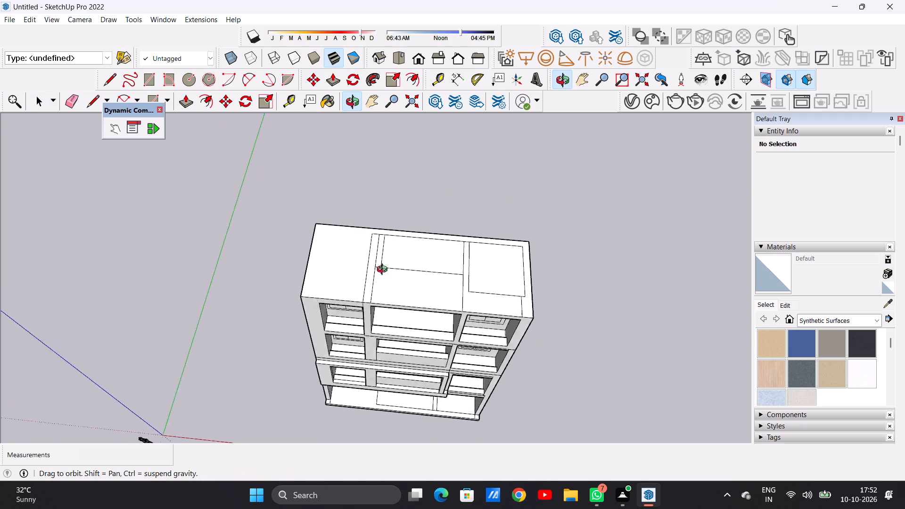
middle_drag(384, 271, 393, 300)
scroll(386, 239, up, 7)
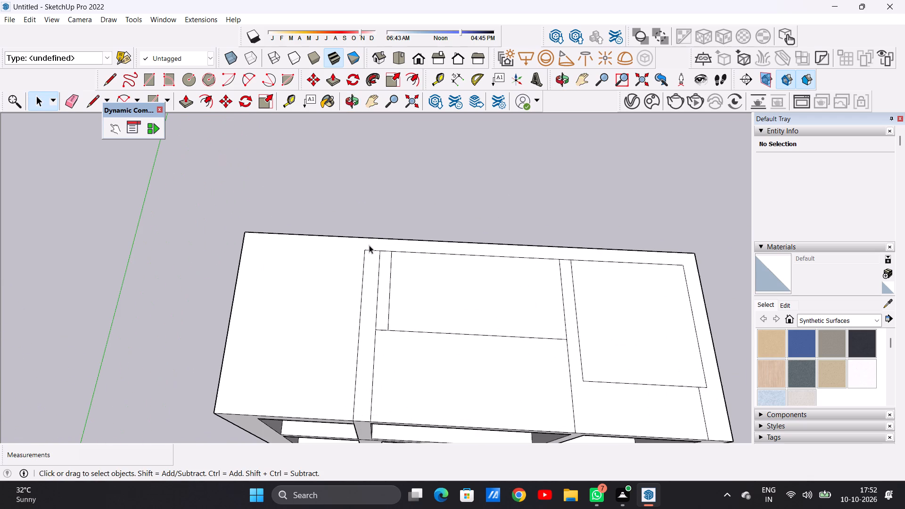
key(l)
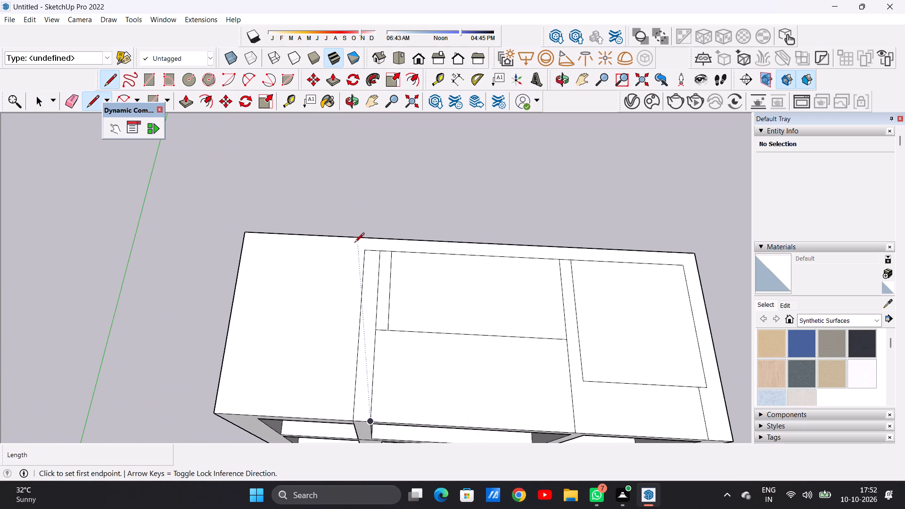
click(366, 252)
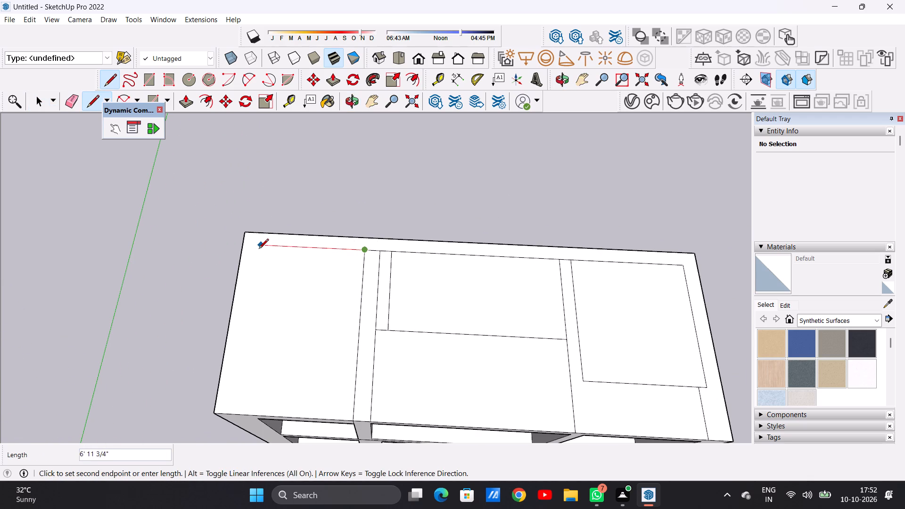
click(257, 248)
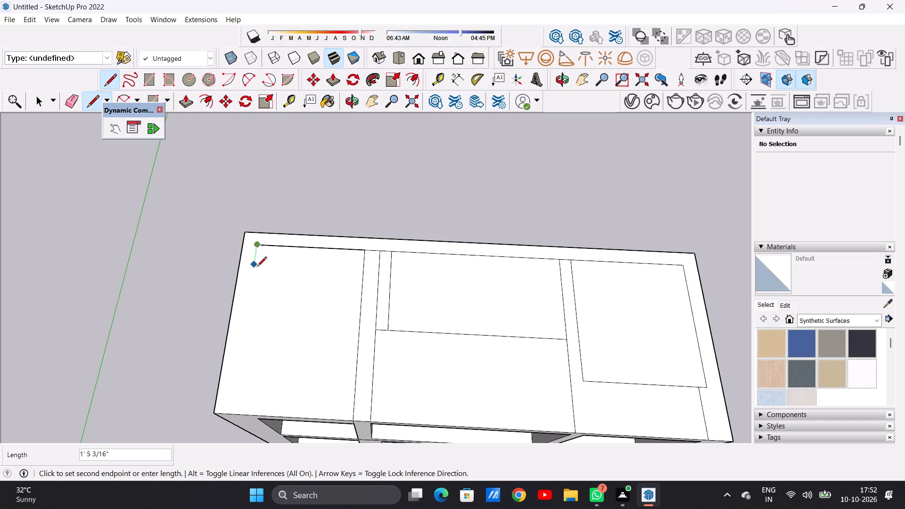
click(232, 411)
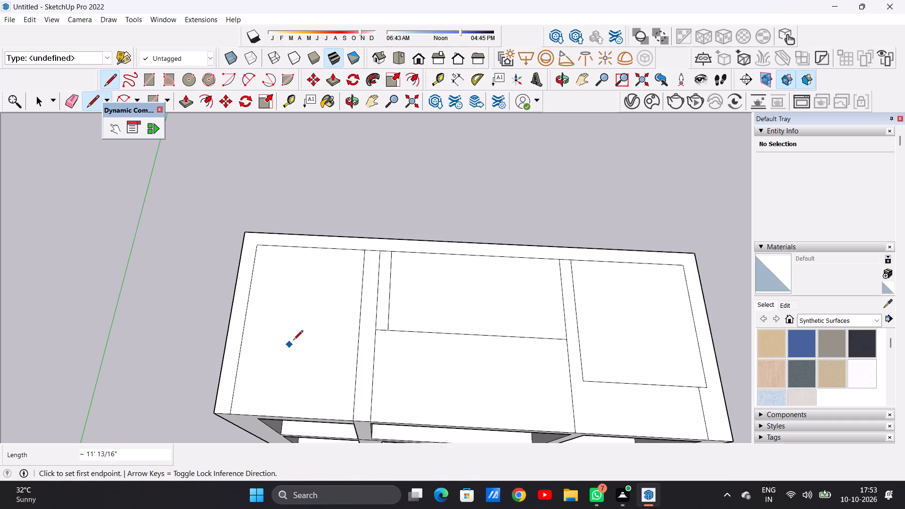
Draw a line about 3' long from the opposite end bay's inner rectangle corner to the roof's front edge.
scroll(316, 325, down, 8)
scroll(502, 359, up, 8)
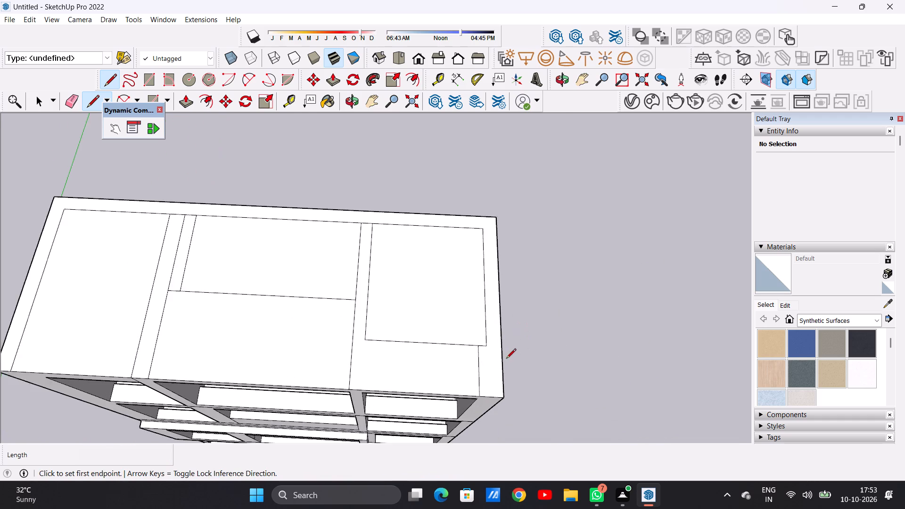
click(485, 344)
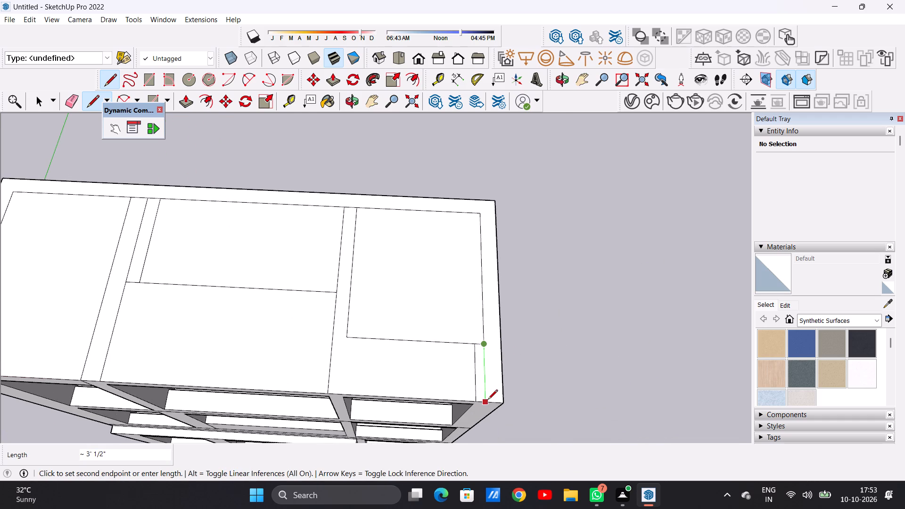
click(488, 400)
key(space)
scroll(451, 345, down, 6)
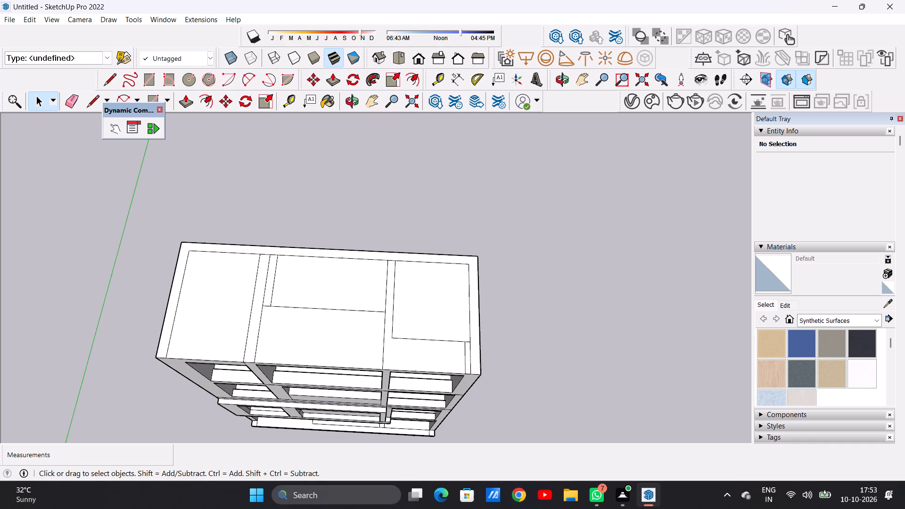
Examine the roof's wall outlines and the front bays below from the front and from above.
scroll(378, 348, down, 3)
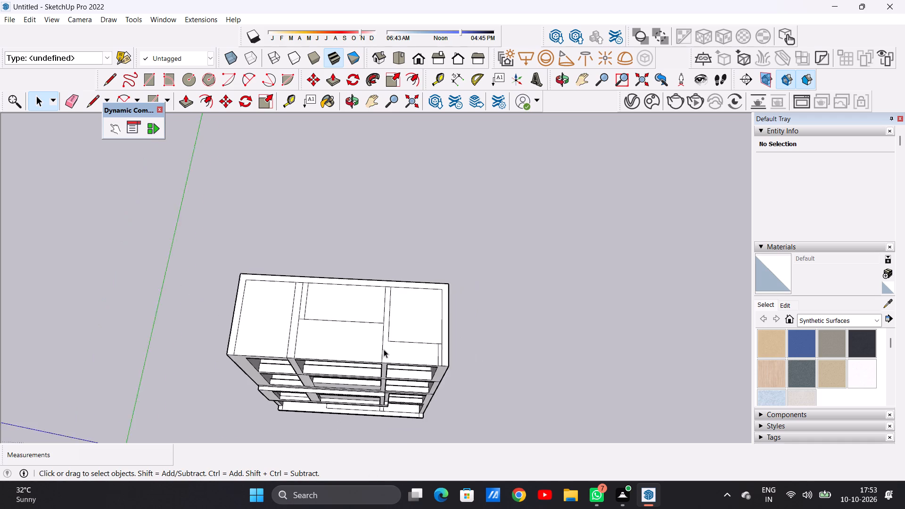
scroll(384, 349, down, 8)
middle_drag(351, 394, 358, 290)
scroll(355, 314, up, 9)
scroll(288, 336, down, 1)
scroll(288, 336, up, 4)
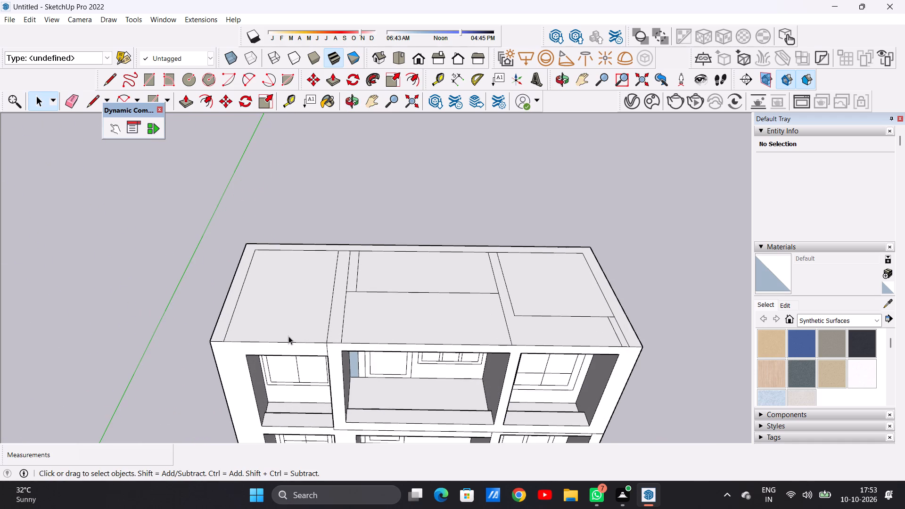
middle_drag(418, 301, 399, 369)
scroll(391, 326, down, 10)
scroll(385, 351, up, 7)
middle_drag(337, 295, 339, 338)
scroll(328, 315, down, 1)
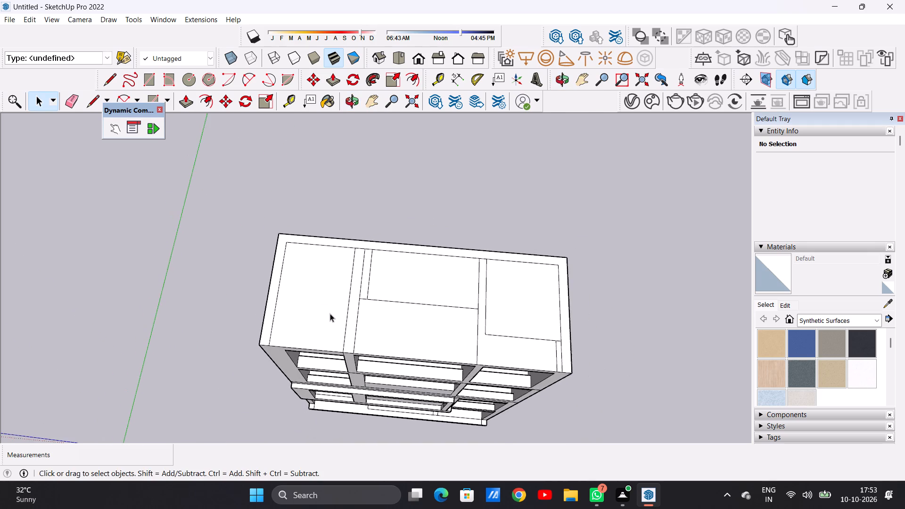
Draw a line about 28' 2" long across the roof parallel to the front edge, joining both end bays' inner side lines.
scroll(339, 326, up, 2)
key(l)
scroll(347, 331, up, 4)
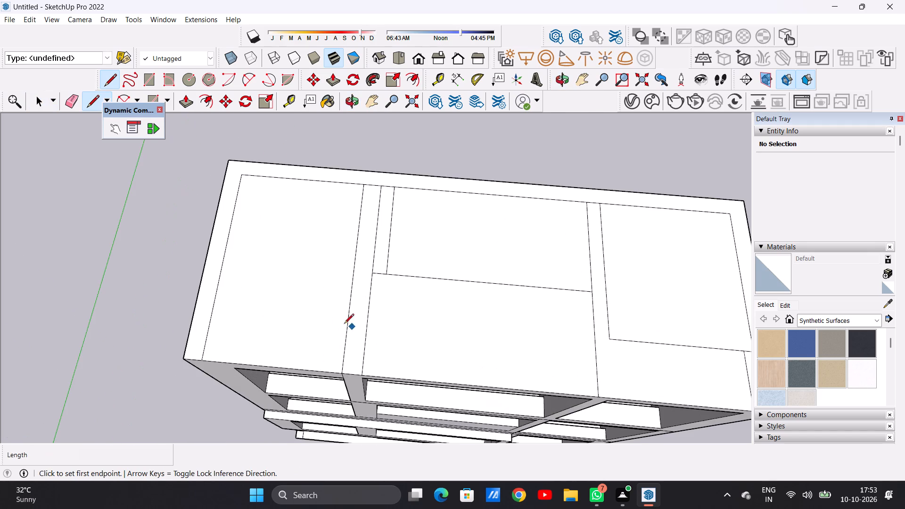
click(206, 343)
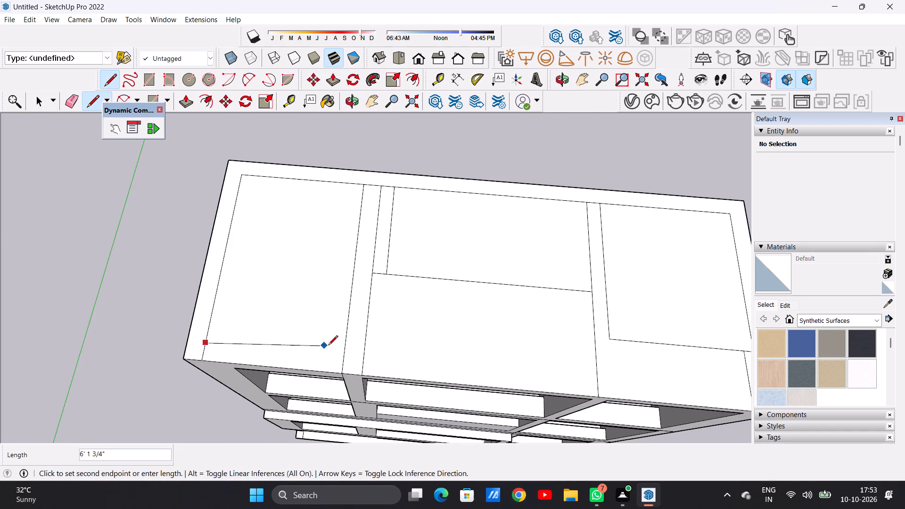
scroll(311, 350, down, 6)
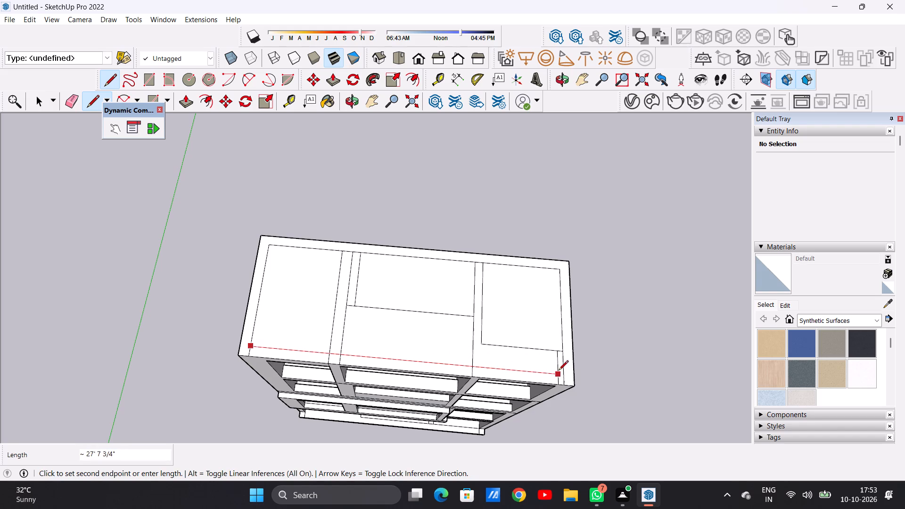
click(566, 372)
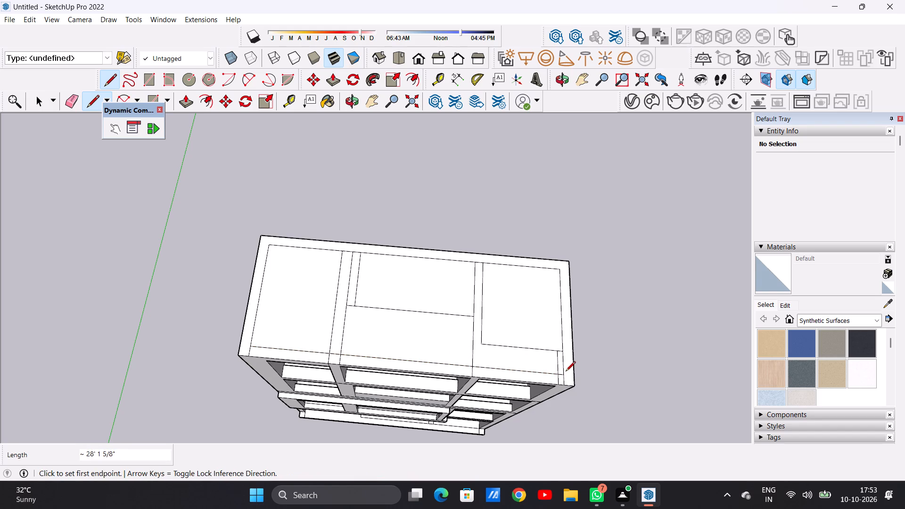
key(space)
Erase the short divider segments crossing the roof's front strip at the end bay with the inset rectangle and at its centre-bay boundary.
scroll(571, 386, up, 6)
scroll(522, 373, down, 2)
scroll(536, 373, up, 9)
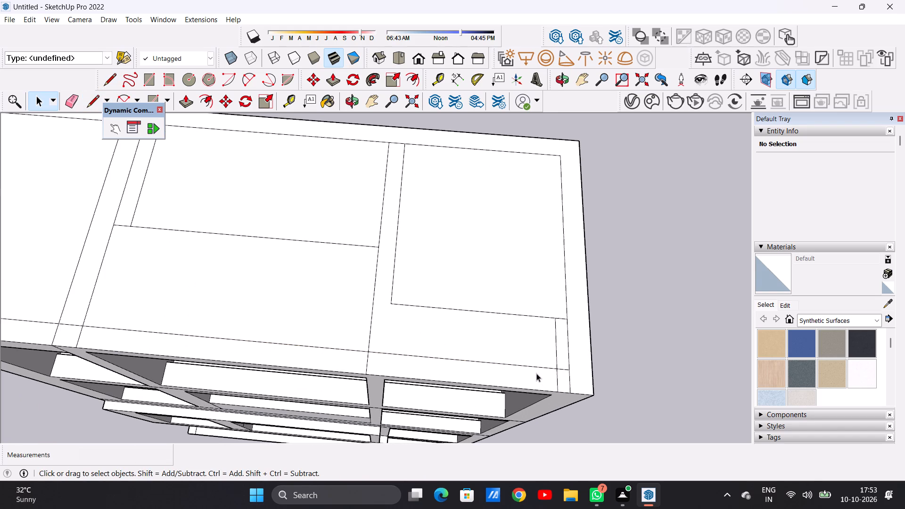
key(e)
scroll(556, 368, up, 6)
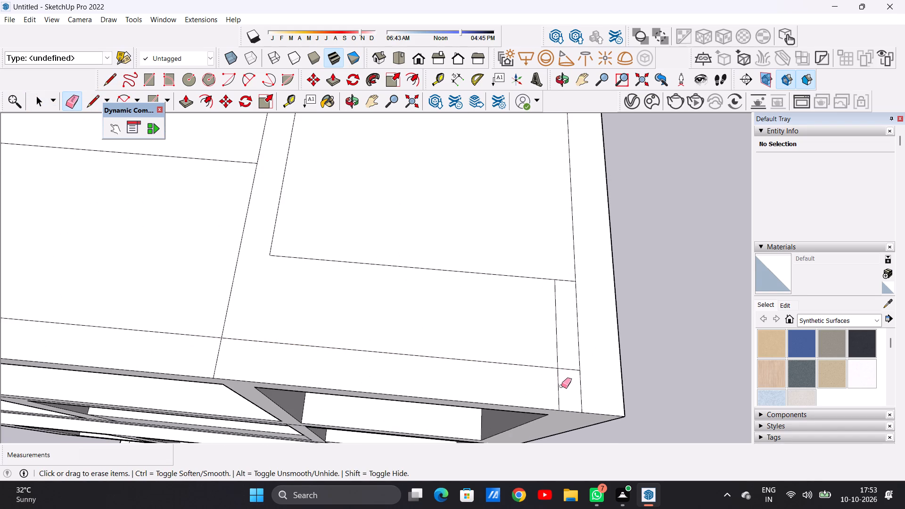
drag(561, 386, 545, 385)
scroll(551, 381, down, 5)
drag(331, 365, 347, 363)
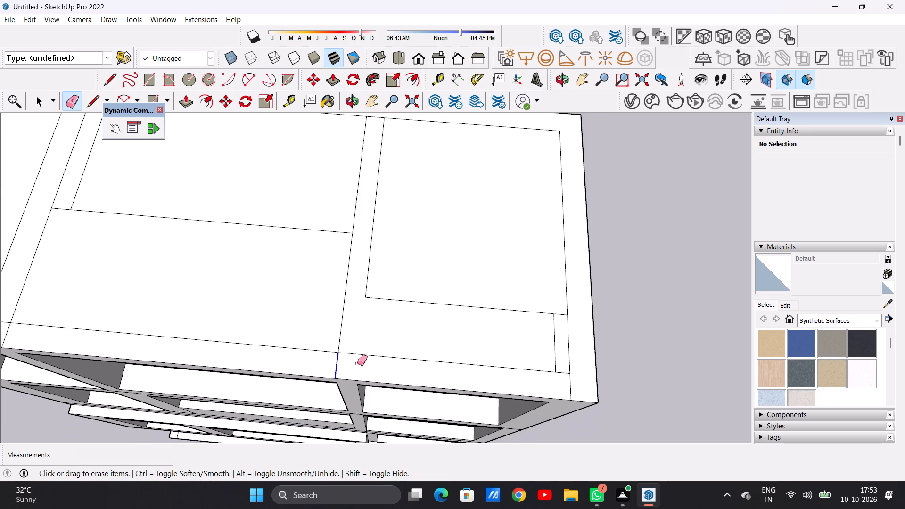
scroll(372, 360, down, 5)
scroll(137, 339, up, 3)
scroll(137, 340, down, 1)
scroll(137, 341, up, 2)
click(140, 345)
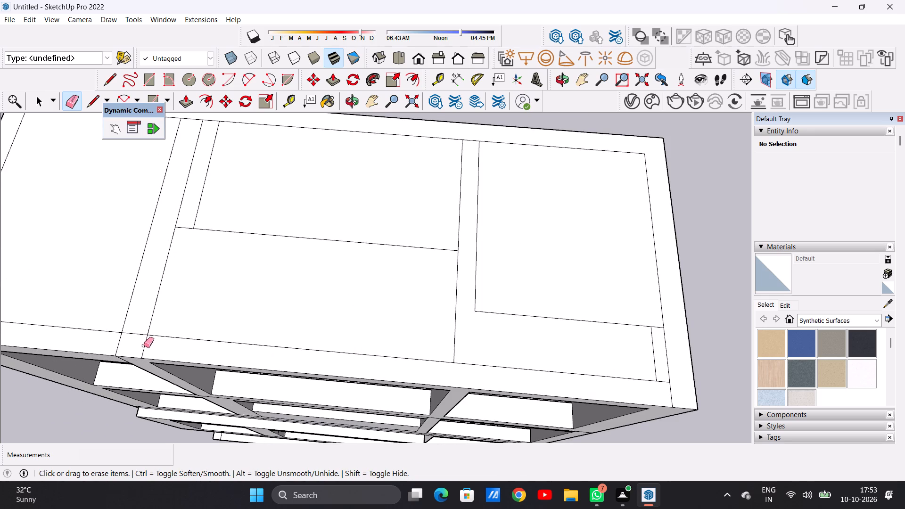
key(space)
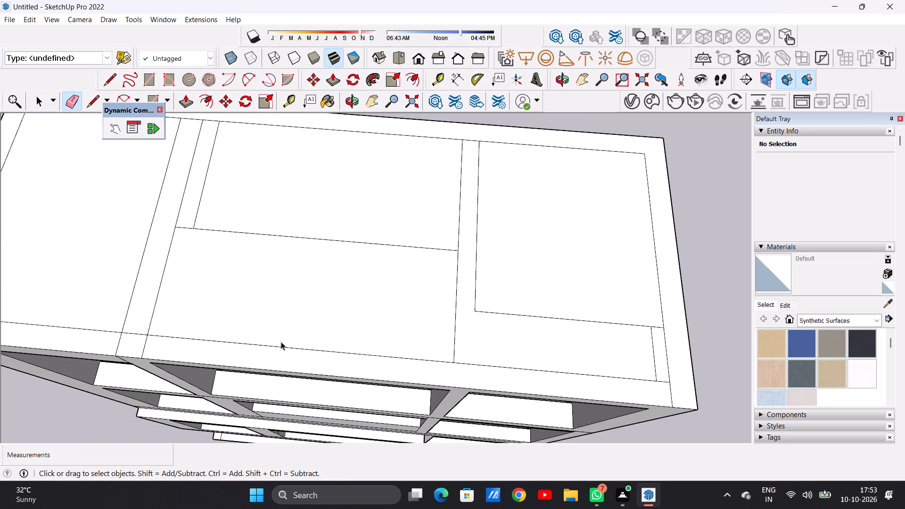
Push/Pull the uppermost storey's front frame around the centre bay and adjoining end bay outward about 10".
scroll(281, 342, down, 12)
middle_drag(273, 356, 406, 190)
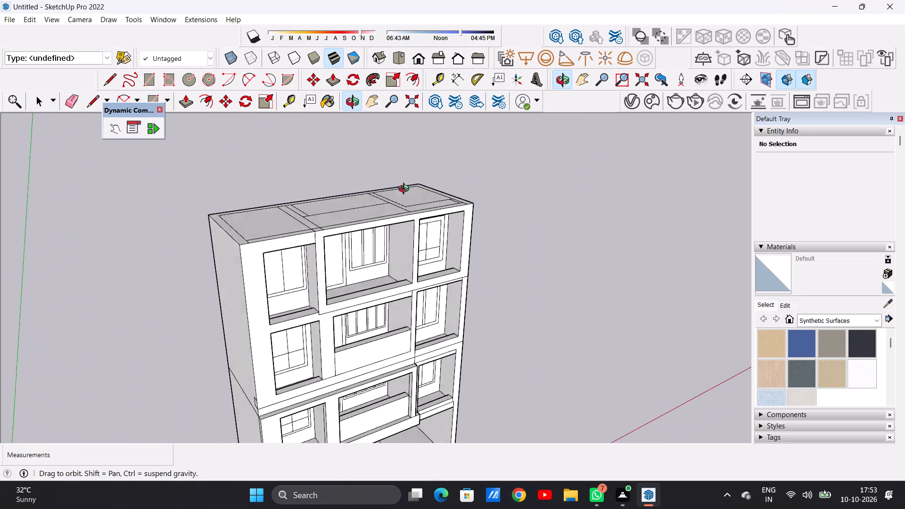
middle_drag(406, 190, 419, 176)
middle_drag(350, 288, 361, 328)
scroll(346, 306, up, 3)
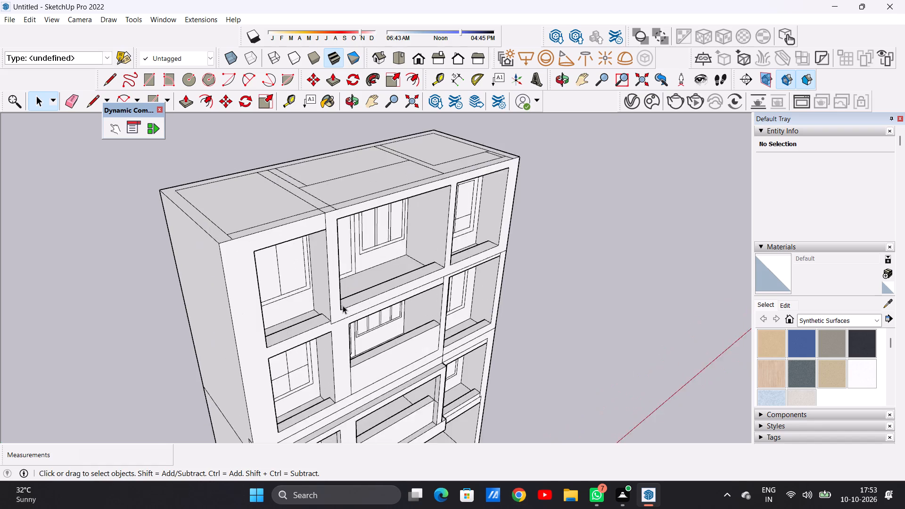
scroll(343, 305, up, 2)
key(p)
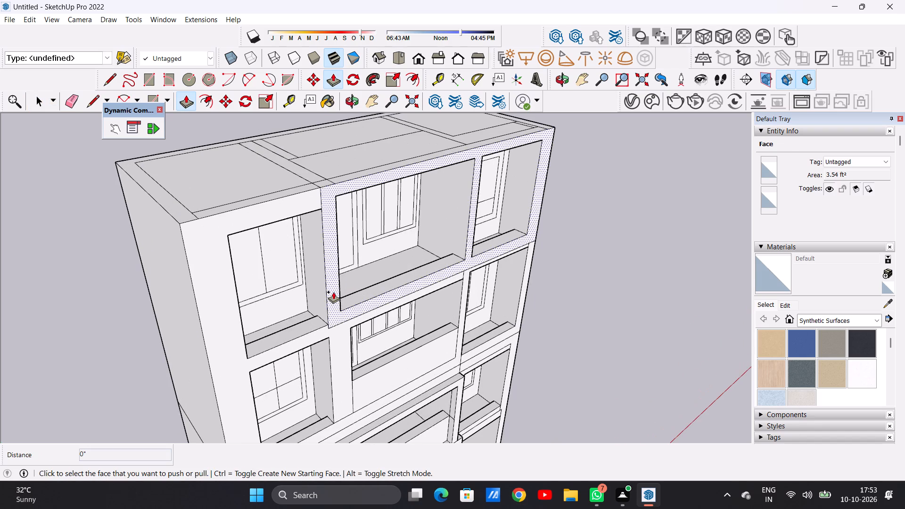
click(333, 292)
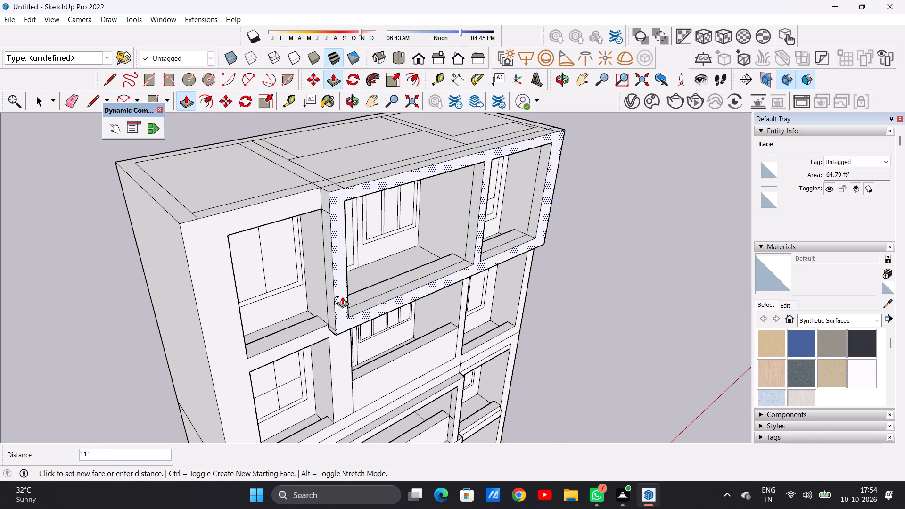
click(342, 295)
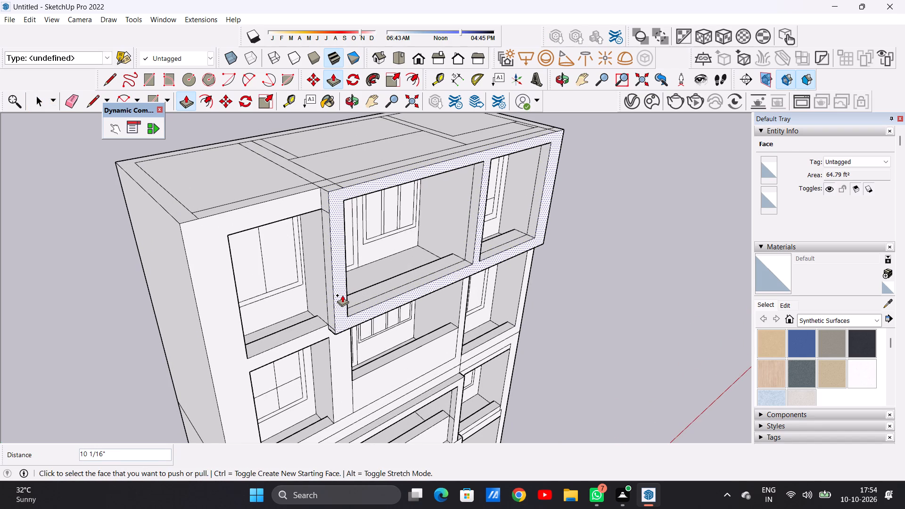
key(space)
Raise the front sill strip of the uppermost storey's centre bay about 3' 6" to form a balcony parapet.
scroll(318, 302, up, 1)
middle_drag(335, 292, 391, 256)
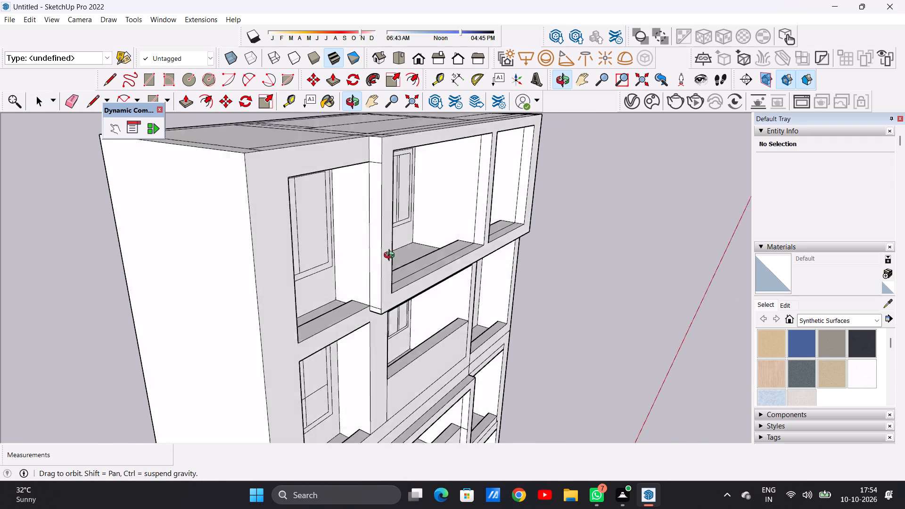
middle_drag(391, 256, 315, 279)
scroll(357, 320, down, 8)
middle_drag(461, 313, 403, 279)
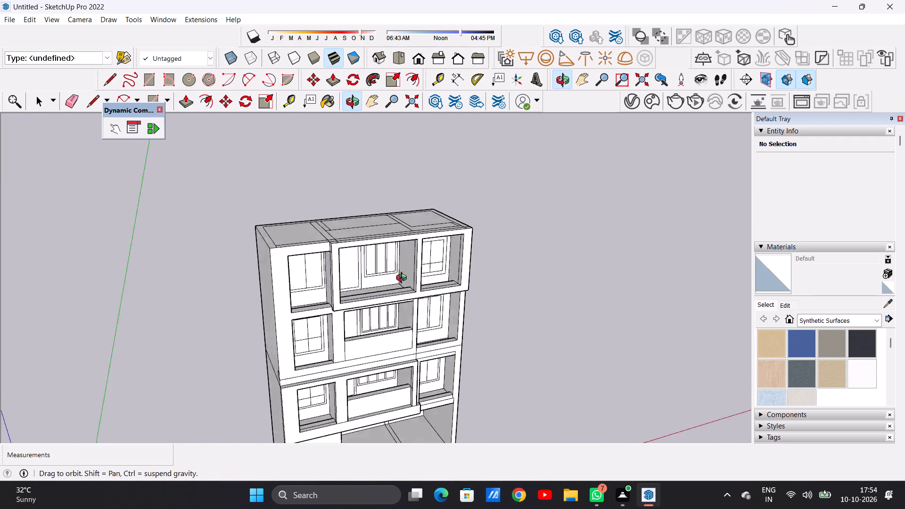
middle_drag(403, 279, 310, 330)
scroll(384, 298, up, 7)
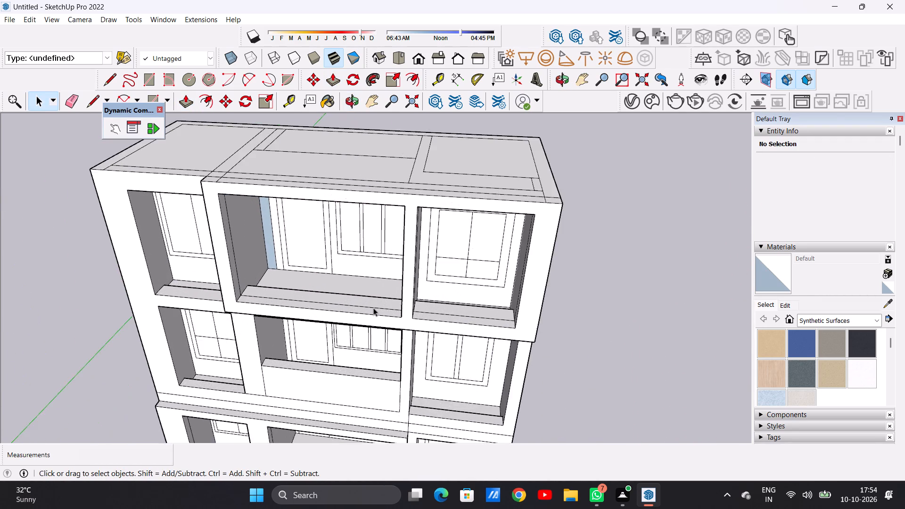
scroll(373, 308, up, 6)
scroll(424, 294, down, 9)
scroll(408, 303, up, 3)
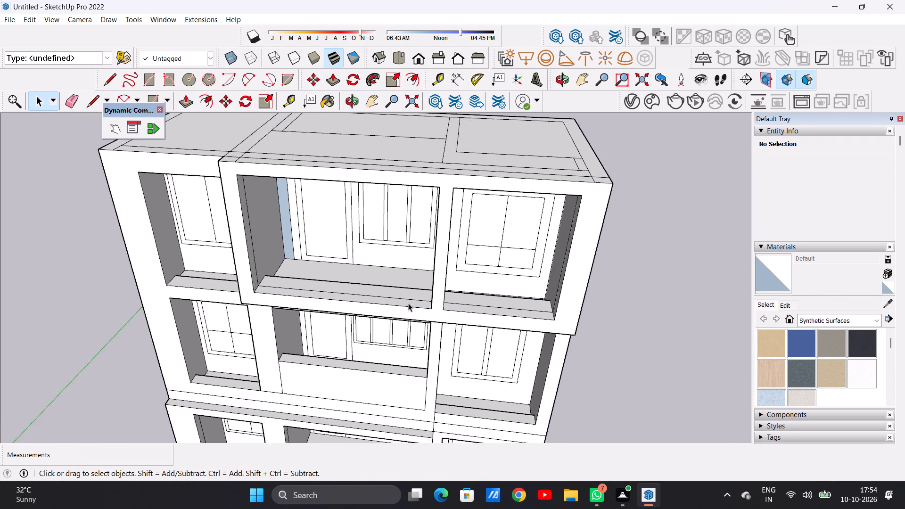
scroll(408, 303, up, 1)
key(p)
scroll(427, 299, up, 3)
scroll(428, 299, down, 1)
scroll(428, 300, up, 1)
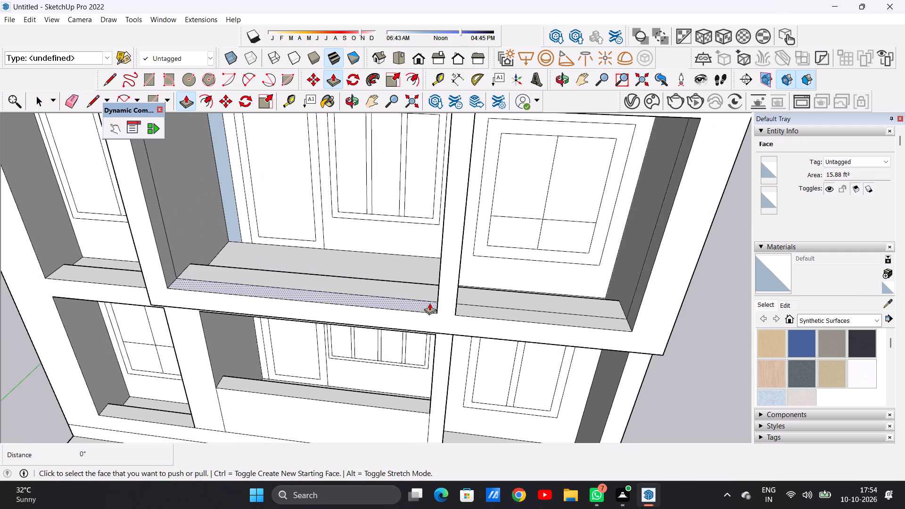
click(429, 303)
scroll(432, 283, down, 5)
middle_drag(428, 273, 440, 223)
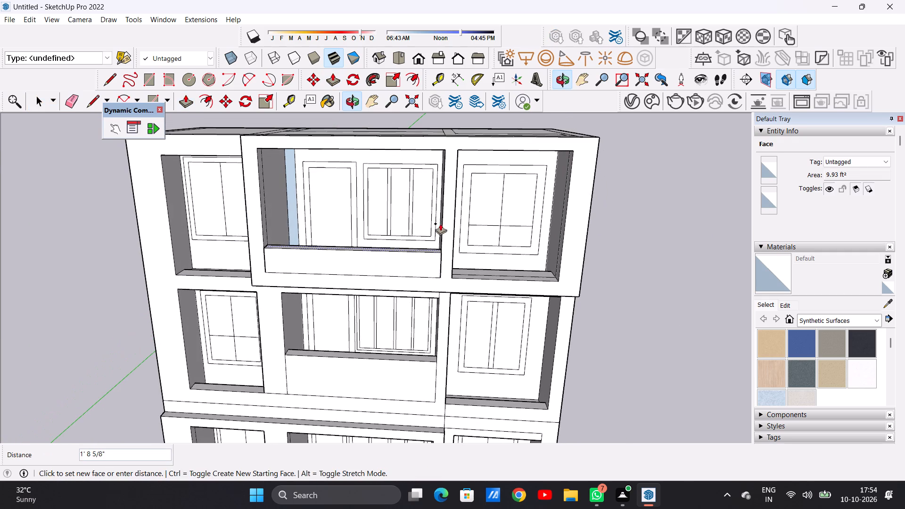
click(442, 223)
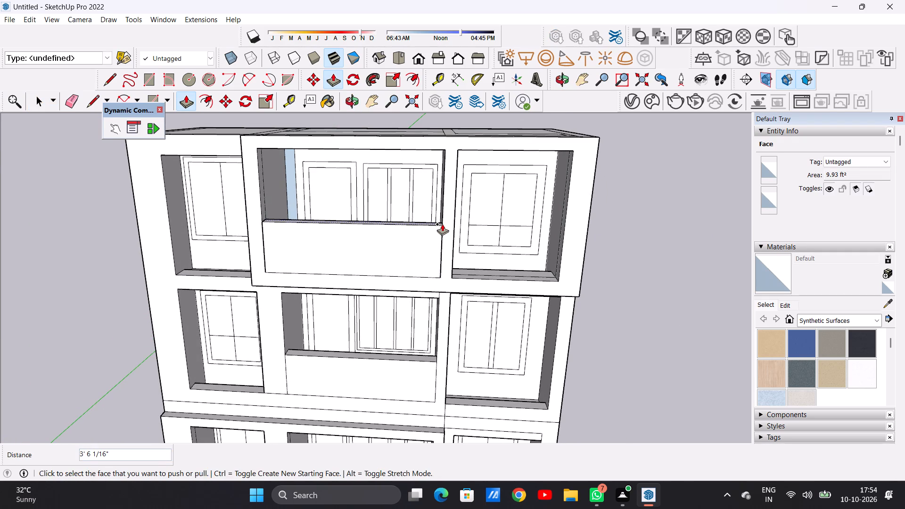
key(space)
Examine the stacked storeys of the facade from the front and the roof's wall outlines from above.
scroll(433, 260, down, 10)
middle_drag(410, 222, 427, 319)
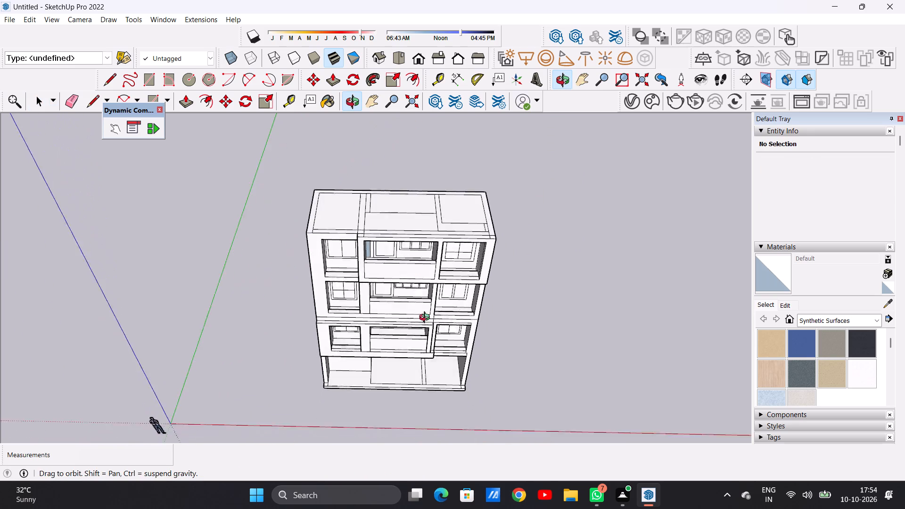
middle_drag(427, 319, 434, 339)
scroll(430, 207, up, 8)
scroll(462, 235, down, 3)
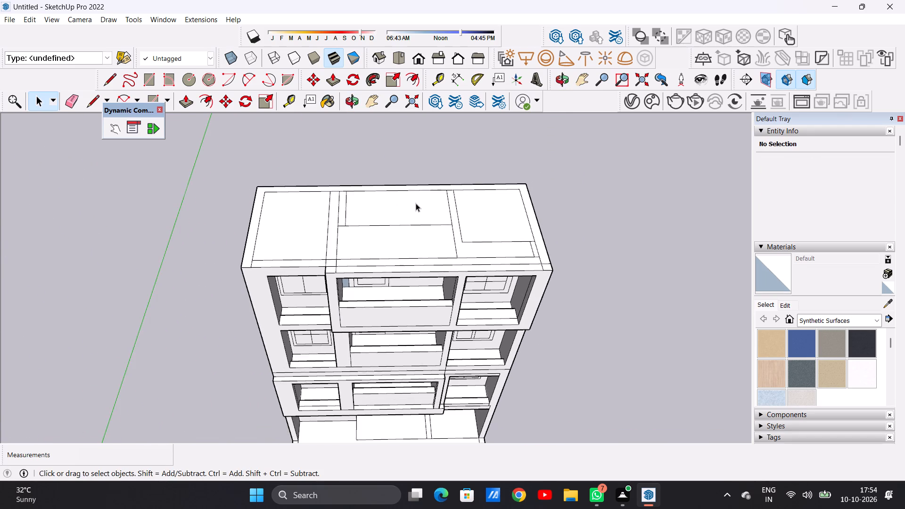
scroll(416, 203, down, 5)
middle_drag(477, 317, 449, 172)
scroll(470, 365, up, 6)
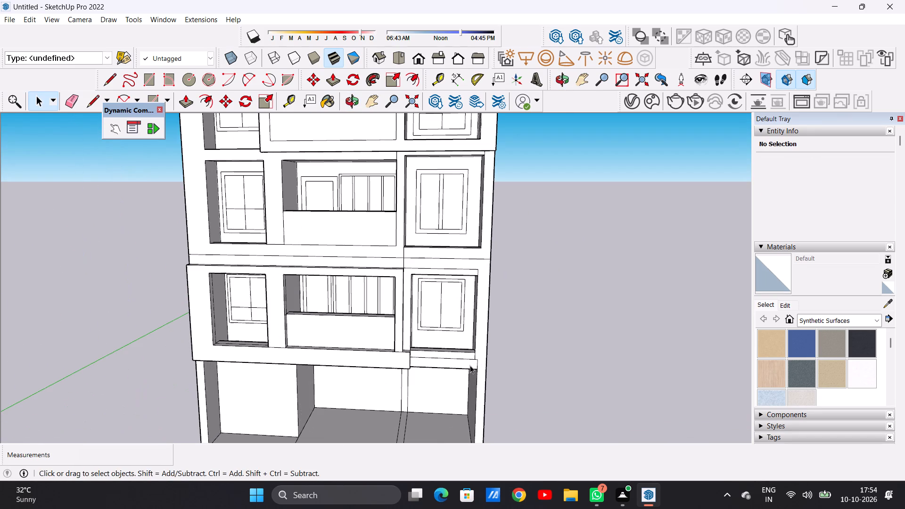
scroll(423, 352, down, 7)
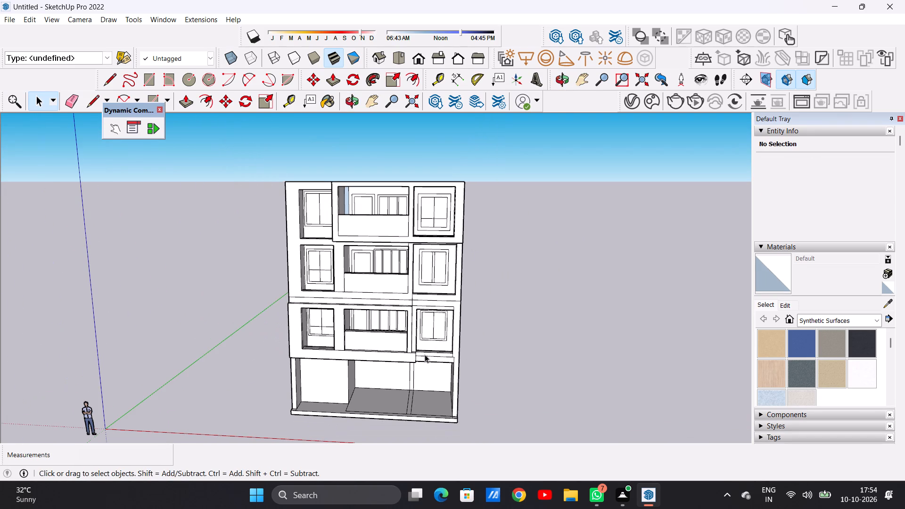
middle_drag(419, 287, 446, 306)
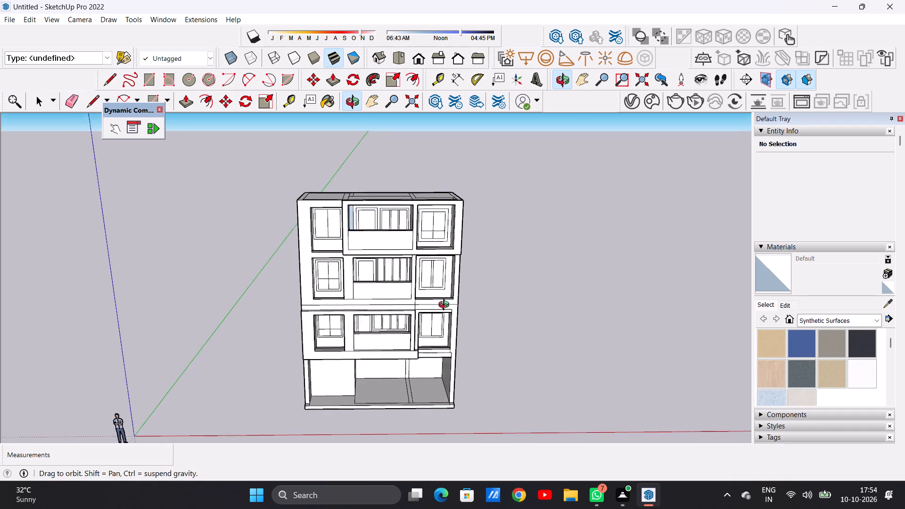
middle_drag(446, 306, 431, 315)
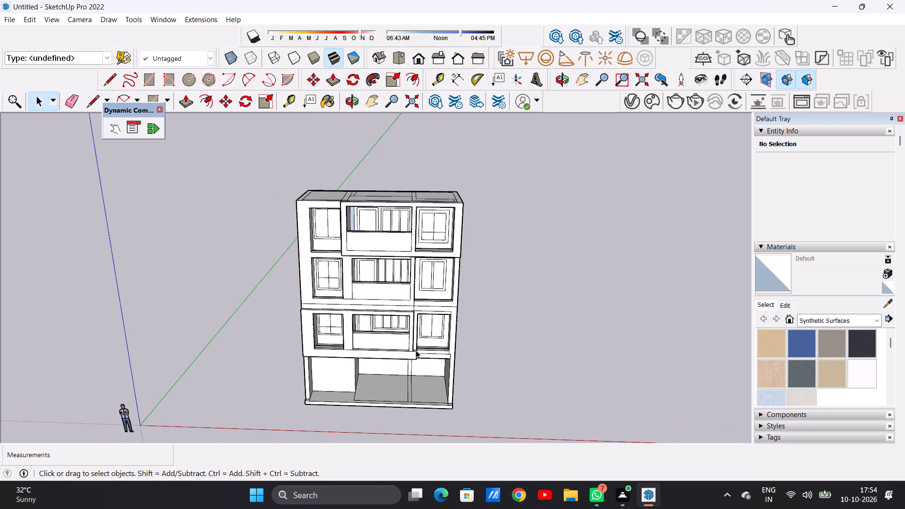
scroll(415, 199, up, 9)
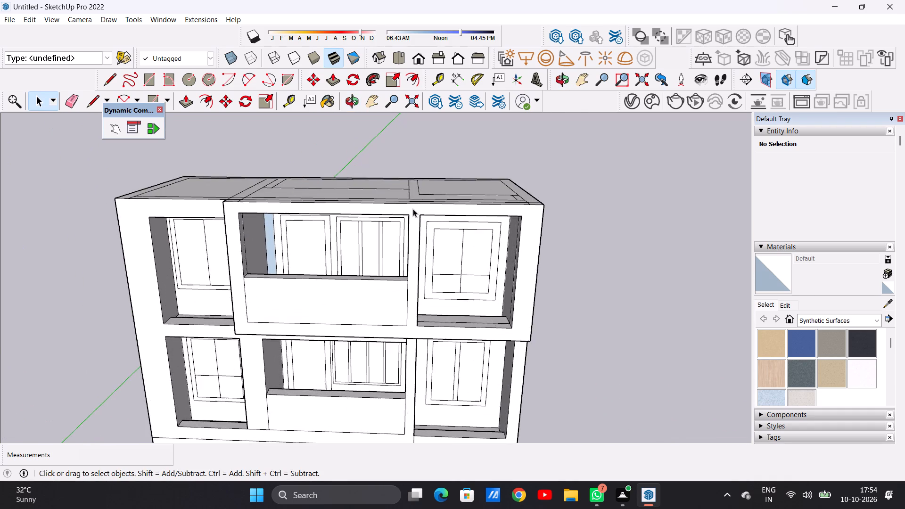
middle_drag(412, 235, 414, 204)
scroll(414, 204, up, 1)
scroll(386, 231, down, 7)
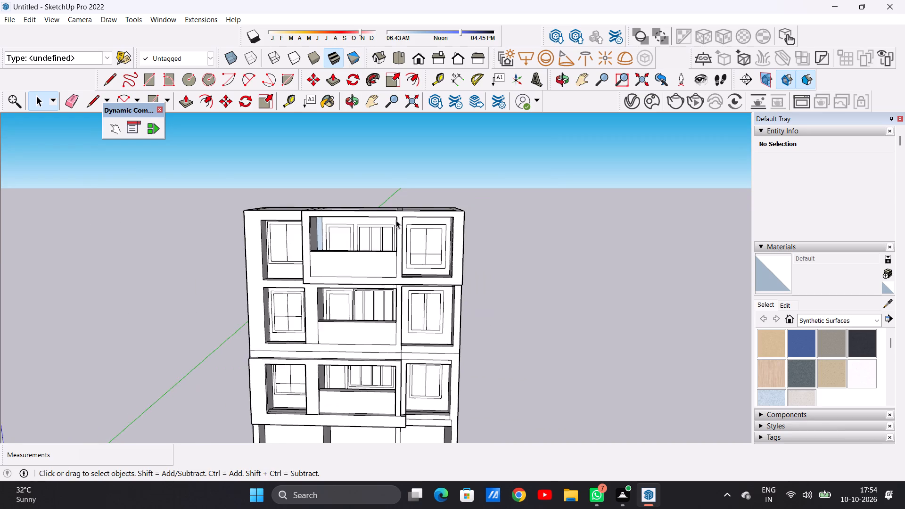
middle_drag(399, 223, 405, 350)
scroll(477, 238, up, 6)
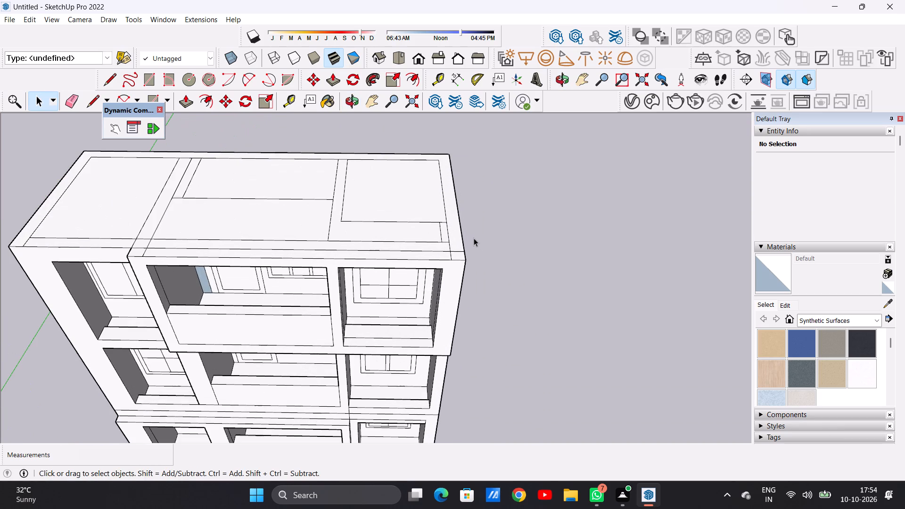
Extrude the outer wall strip along the roof's back and side edges upward 10'.
key(p)
scroll(458, 237, up, 3)
click(458, 237)
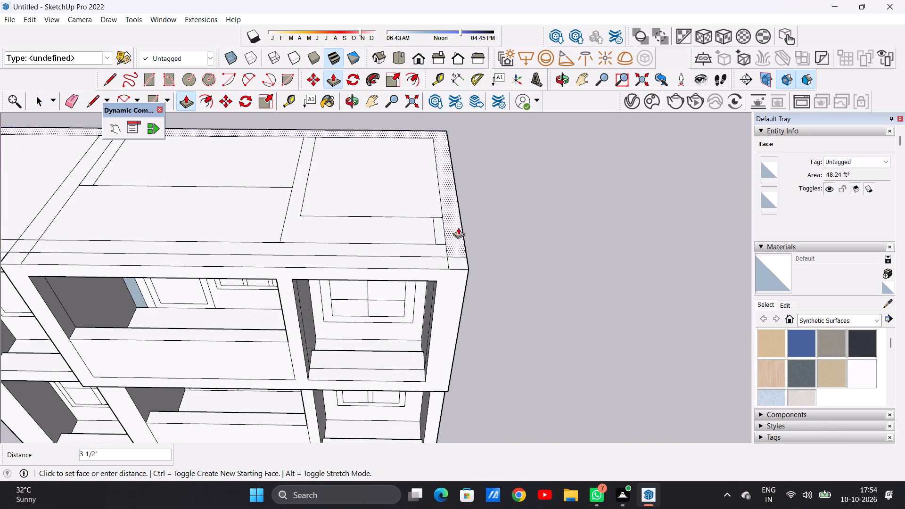
scroll(460, 195, down, 10)
middle_drag(465, 181, 458, 115)
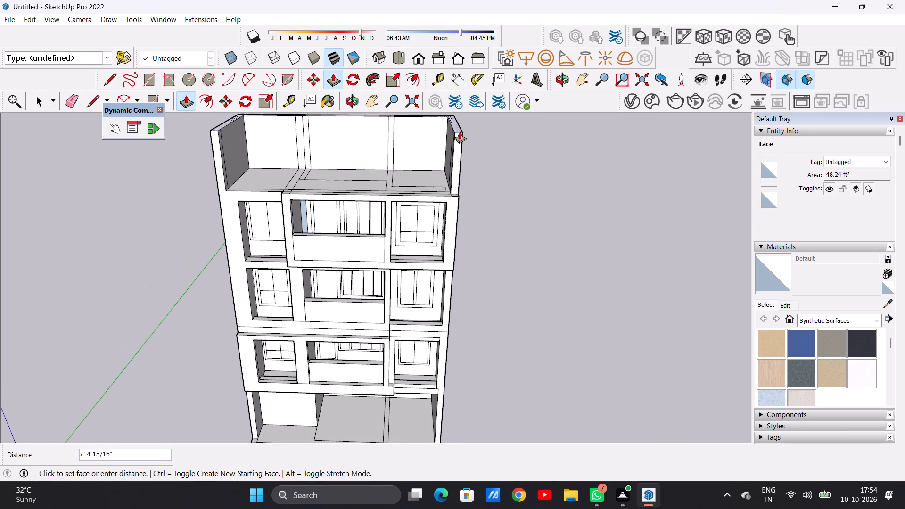
key(1)
key(0)
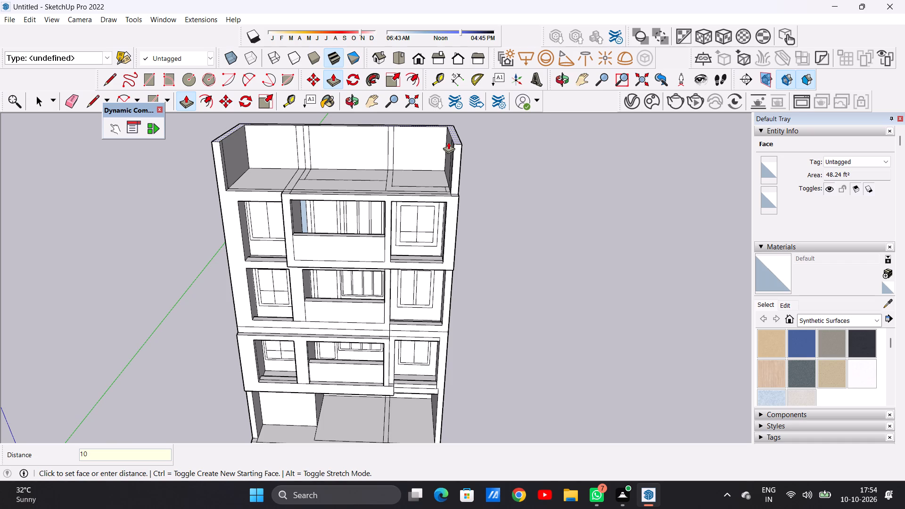
key(apostrophe)
key(Return)
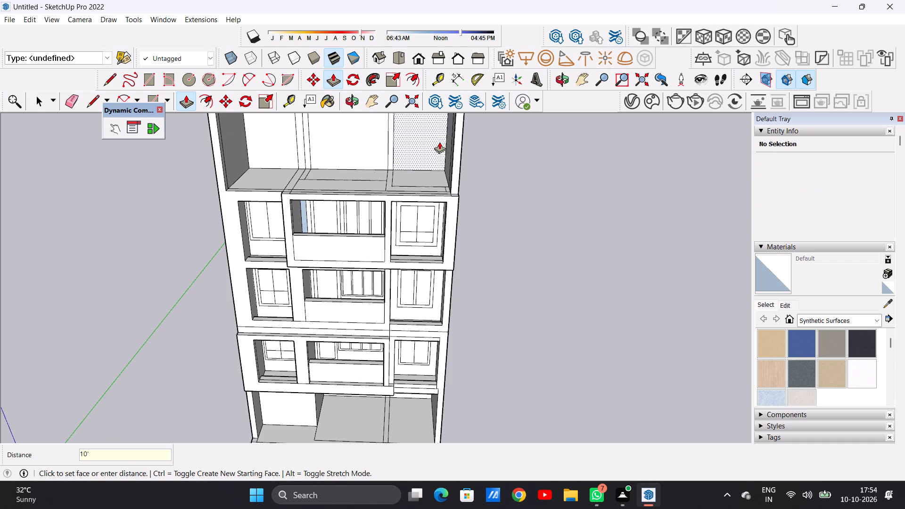
key(space)
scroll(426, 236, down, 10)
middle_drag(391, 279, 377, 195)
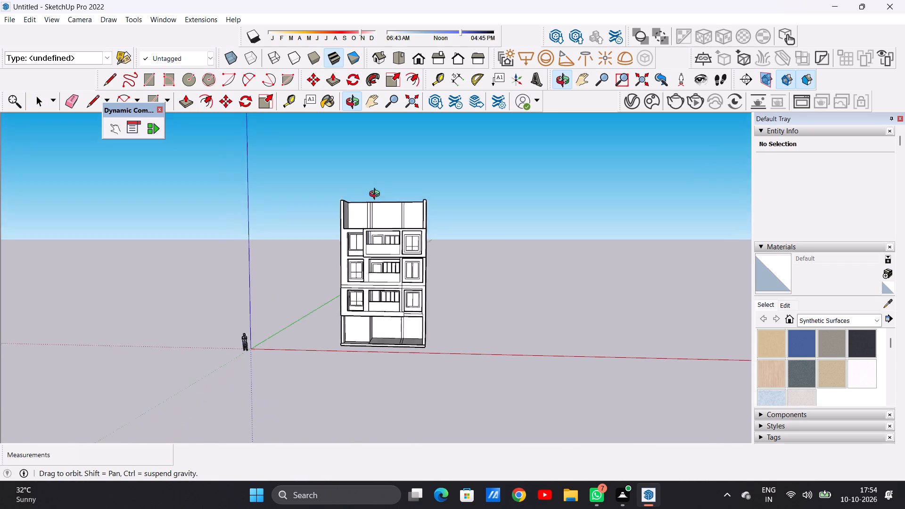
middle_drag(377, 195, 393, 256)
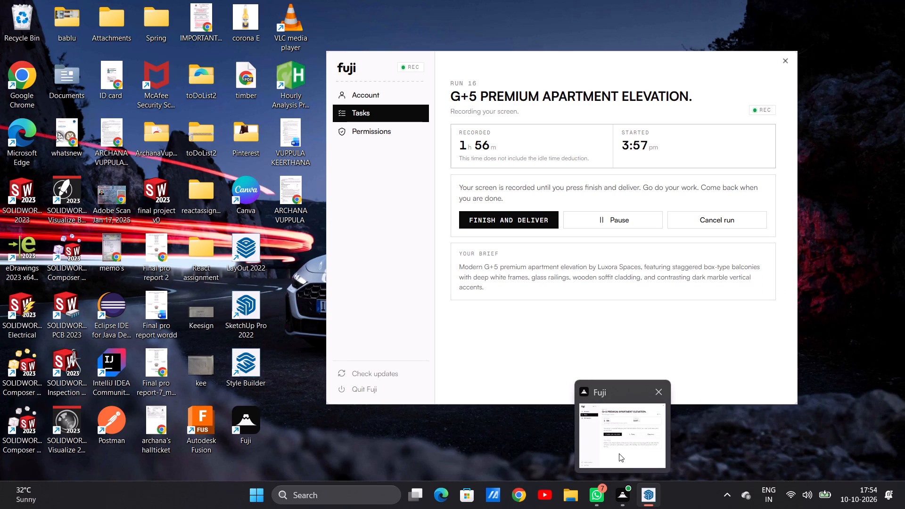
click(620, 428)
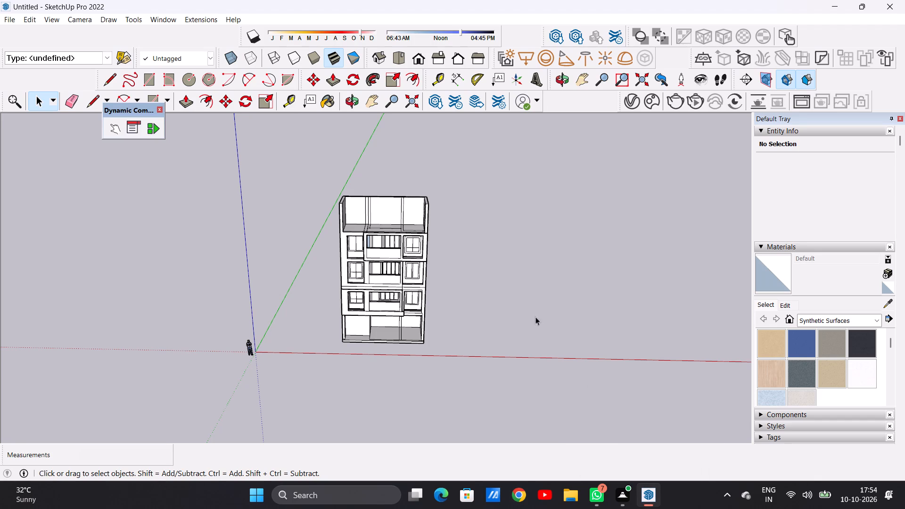
Erase the two short divider segments crossing the roof's front strip between the plain end bay and the centre bay.
scroll(398, 221, up, 6)
middle_drag(448, 252, 453, 371)
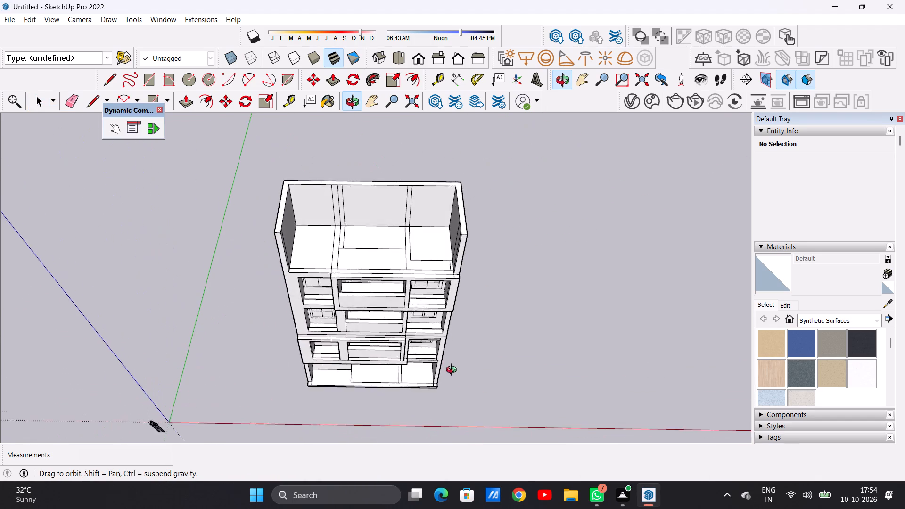
middle_drag(453, 371, 457, 380)
scroll(365, 271, up, 13)
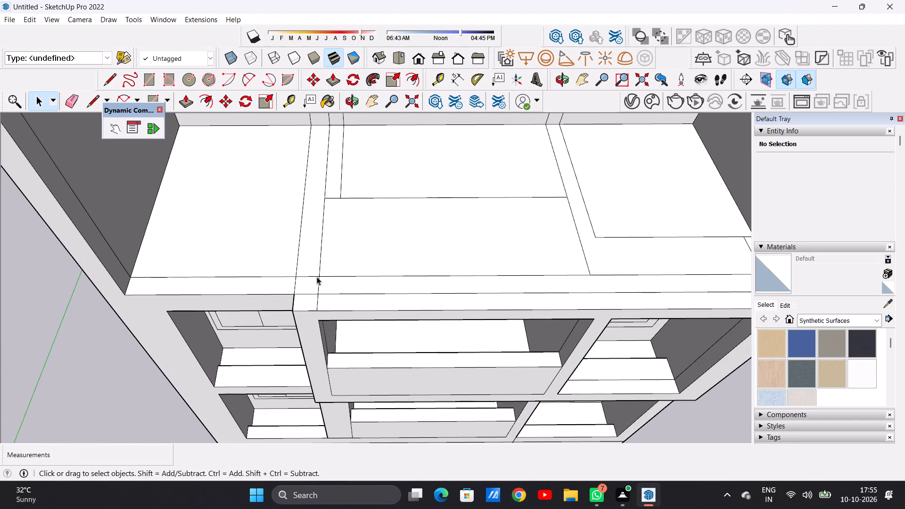
key(e)
scroll(310, 280, up, 5)
drag(283, 281, 283, 281)
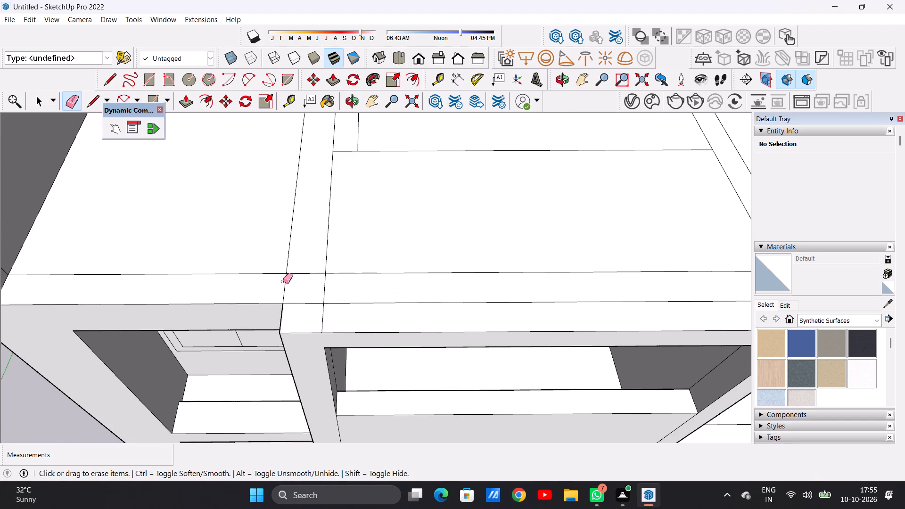
drag(283, 281, 293, 284)
drag(329, 287, 324, 282)
scroll(323, 286, down, 7)
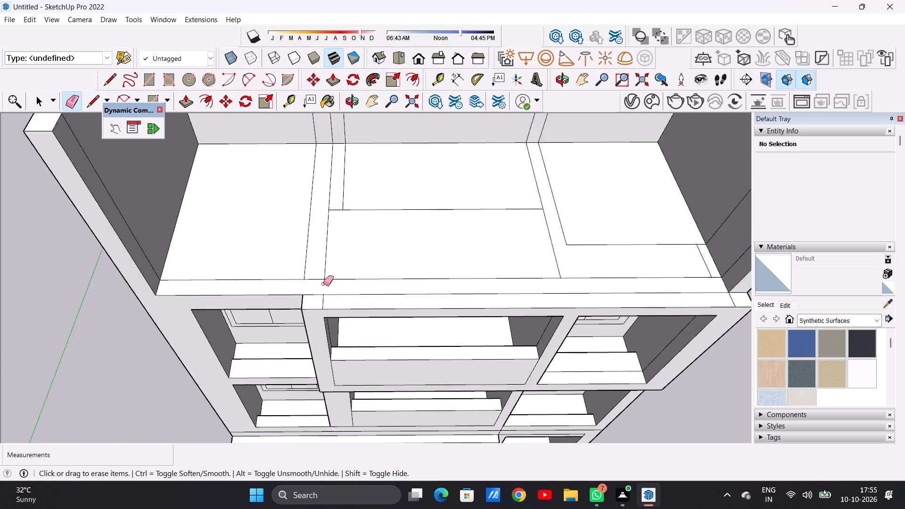
scroll(323, 284, down, 3)
key(space)
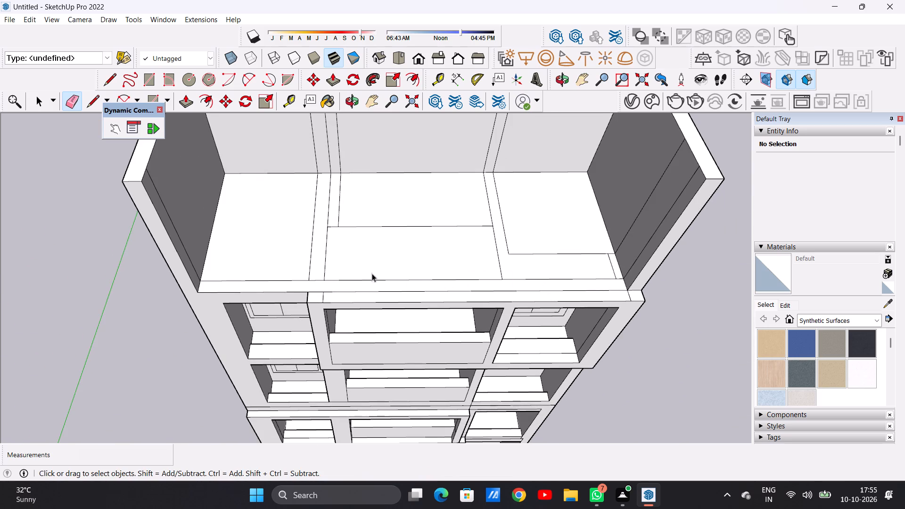
scroll(346, 248, down, 6)
scroll(448, 255, up, 8)
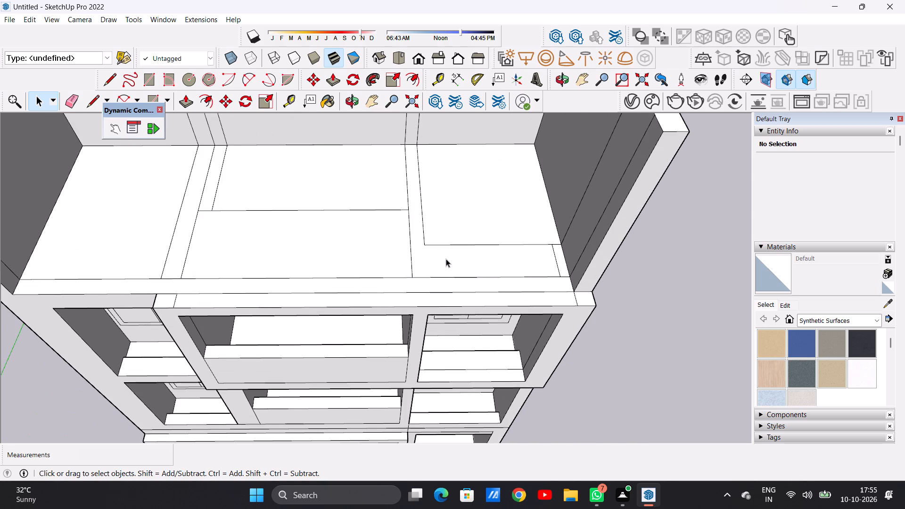
Draw a line about 2' 1 1/2" long extending the divider strip's edge beside the other end bay to the roof's front strip.
key(l)
click(424, 244)
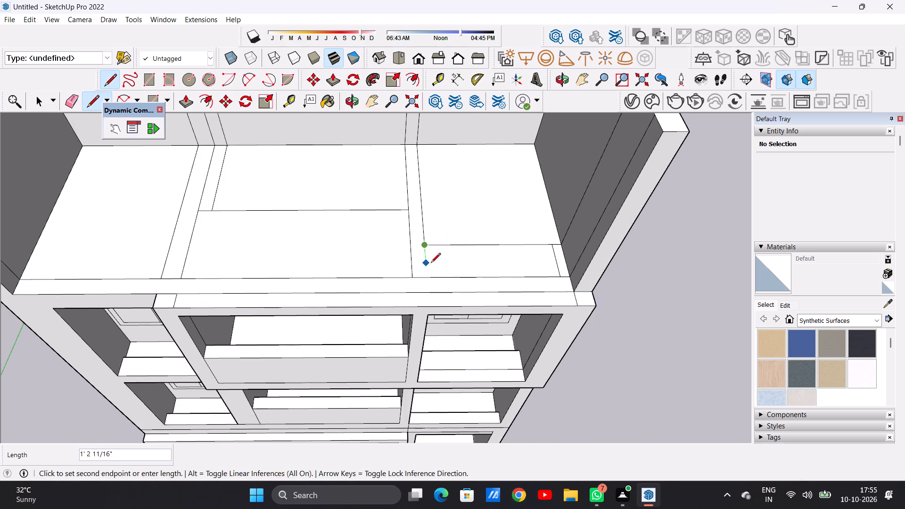
click(430, 277)
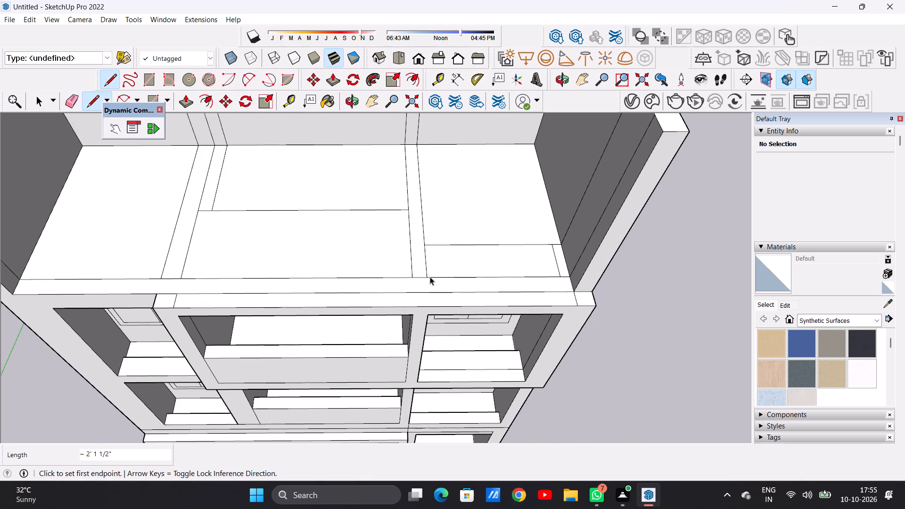
key(space)
Extrude the divider strip between the plain end bay and the centre bay upward 10', level with the outer walls.
scroll(398, 277, down, 14)
middle_drag(440, 303, 424, 149)
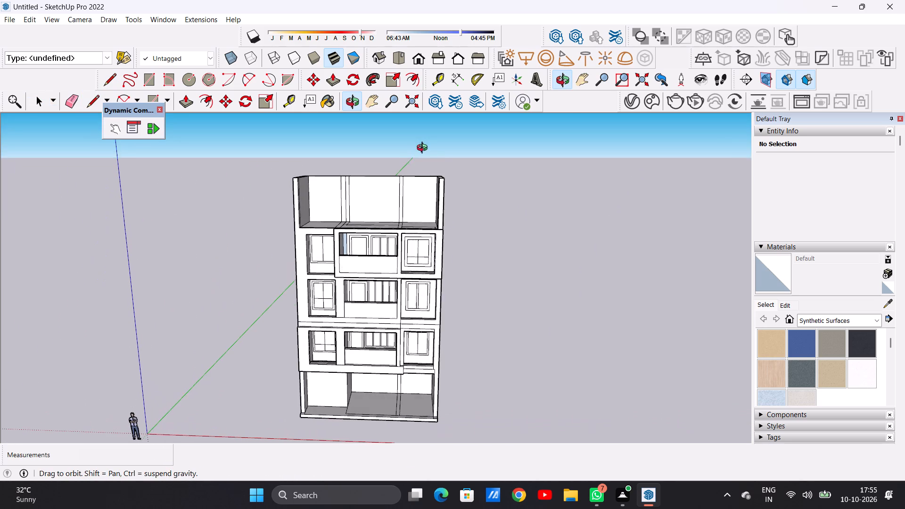
middle_drag(424, 149, 426, 147)
middle_drag(334, 225, 333, 279)
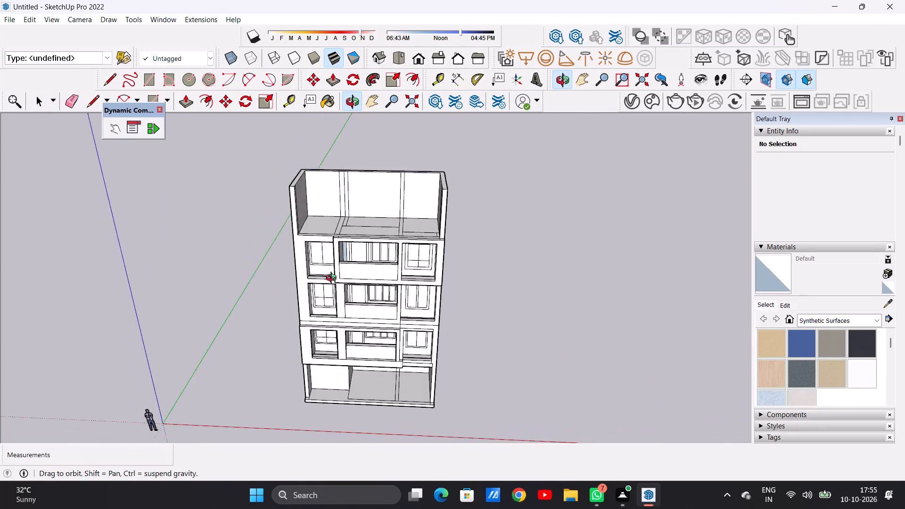
middle_drag(333, 279, 337, 302)
scroll(344, 235, up, 7)
key(p)
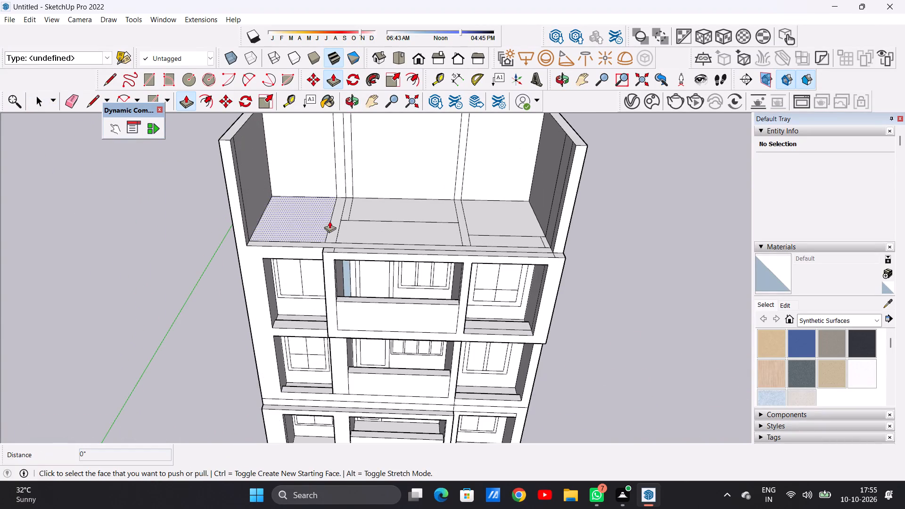
scroll(330, 221, up, 5)
click(335, 235)
scroll(335, 228, down, 10)
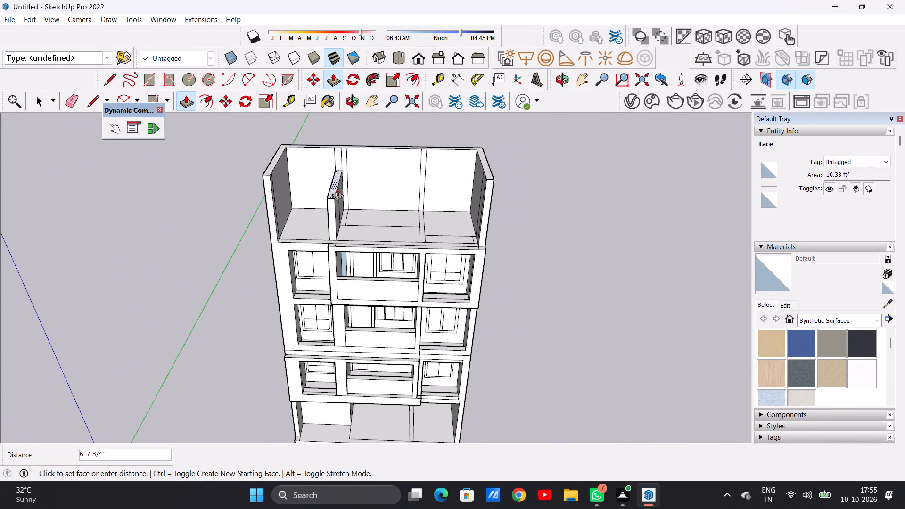
scroll(348, 153, up, 8)
click(338, 141)
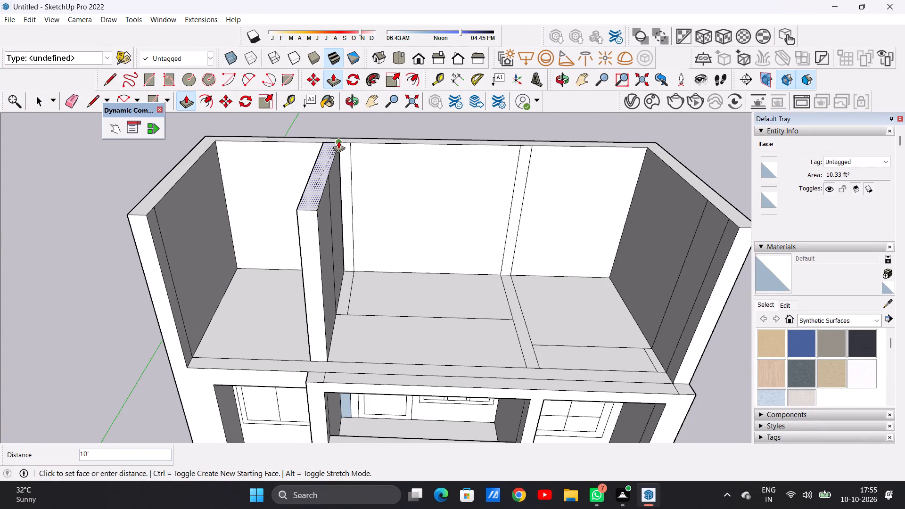
key(space)
Push the plain end bay's back wall forward 8' 4 5/8" to the vertical edge on the divider wall.
scroll(359, 212, down, 6)
middle_drag(286, 230, 385, 247)
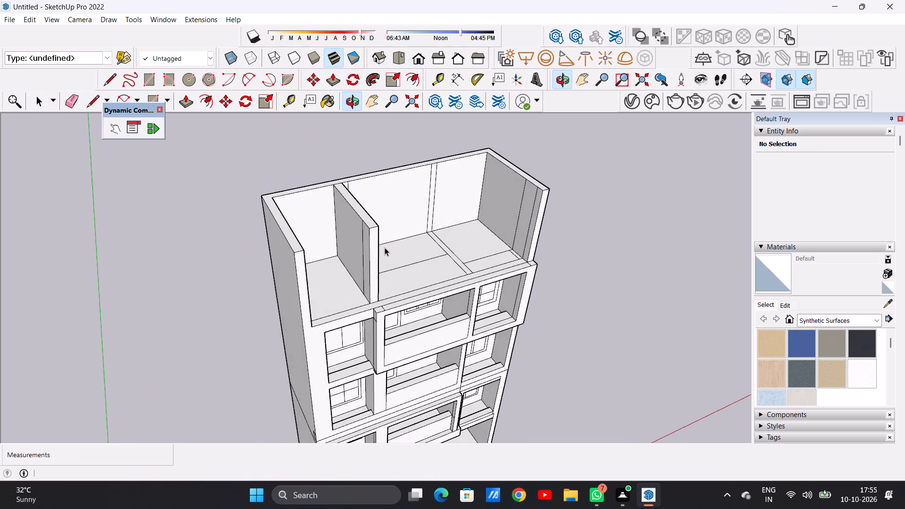
middle_drag(385, 247, 385, 248)
scroll(323, 241, up, 5)
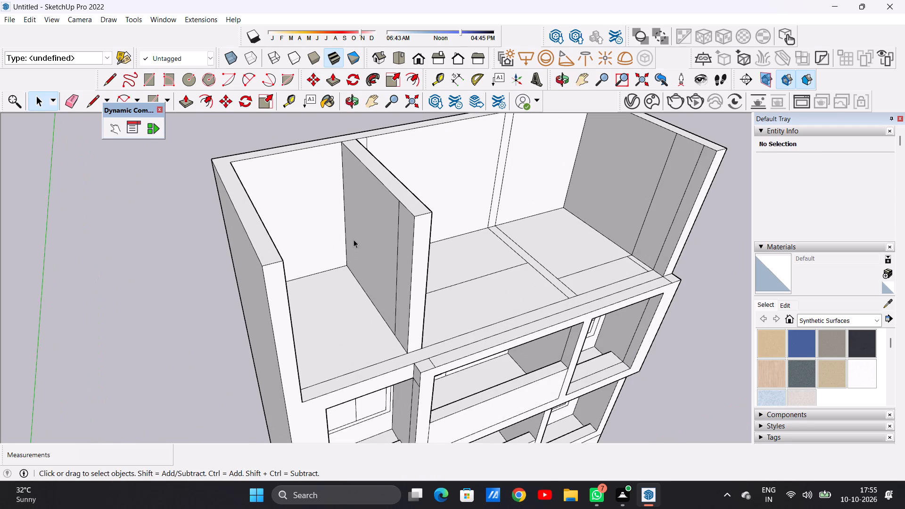
key(p)
click(310, 183)
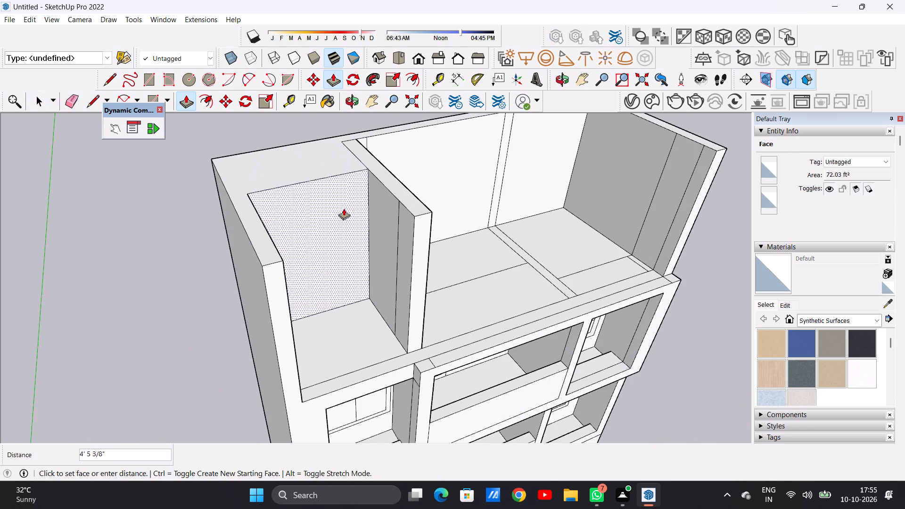
click(396, 202)
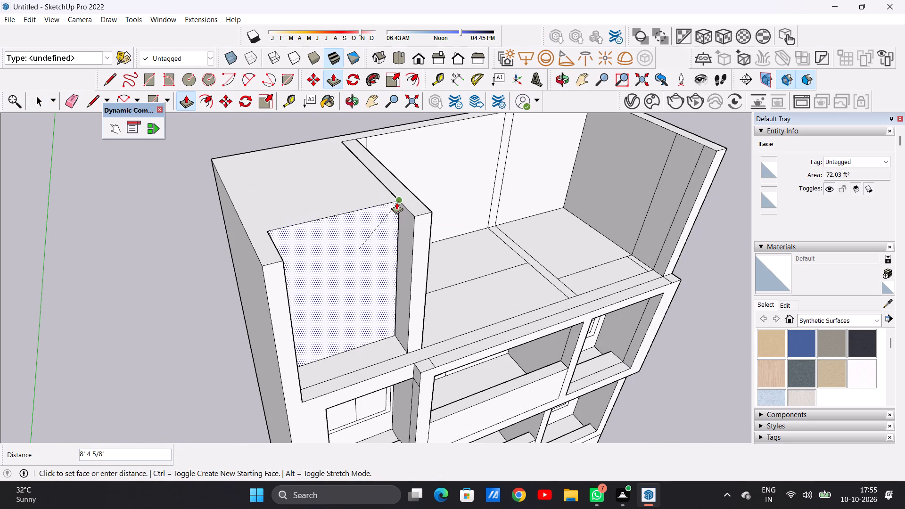
key(space)
Examine the whole facade and the new top storey's recessed end bay from the front and from above.
scroll(341, 222, down, 12)
middle_drag(418, 286, 341, 182)
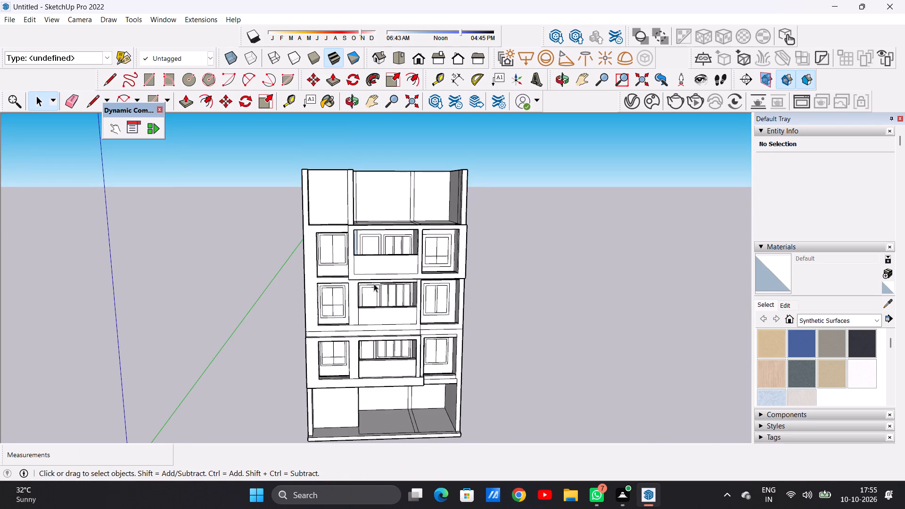
key(space)
scroll(337, 205, down, 3)
middle_drag(337, 197, 319, 351)
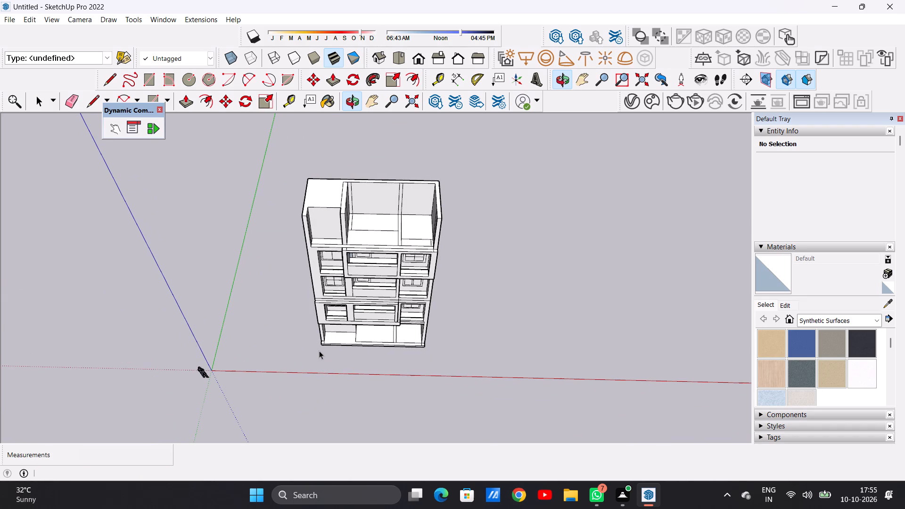
middle_drag(328, 229, 337, 154)
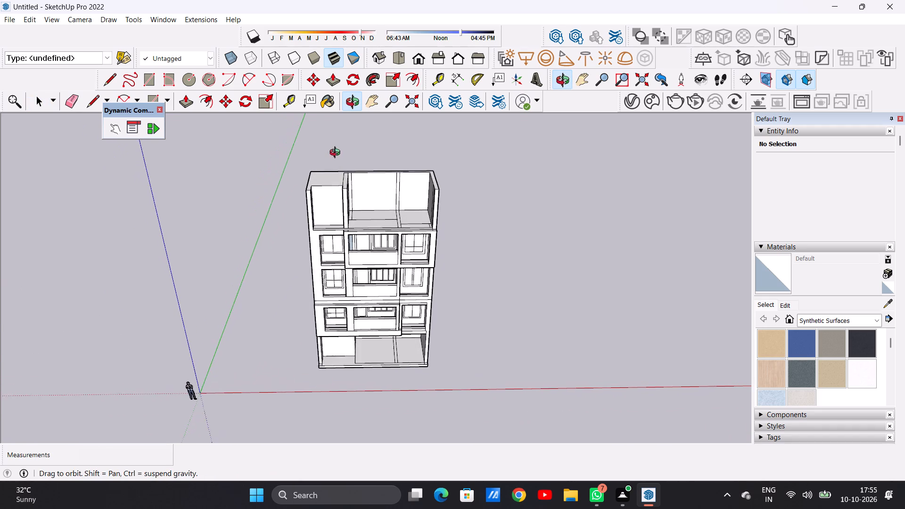
middle_drag(337, 154, 338, 128)
scroll(341, 205, up, 6)
middle_drag(313, 234, 310, 199)
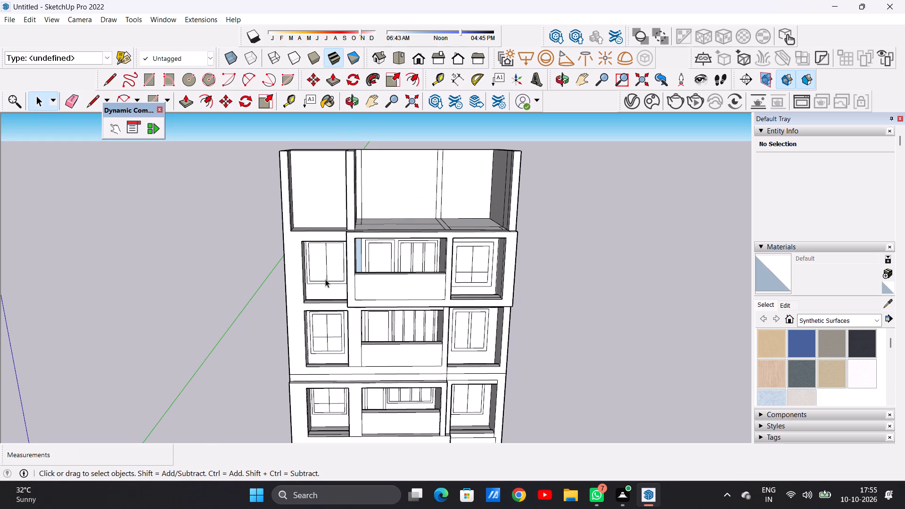
middle_drag(323, 274, 305, 305)
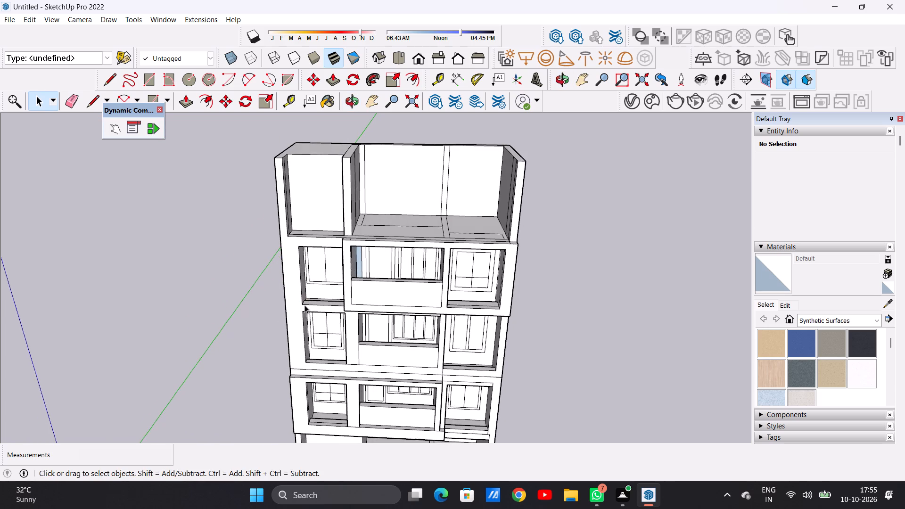
scroll(319, 298, up, 6)
middle_drag(332, 306, 335, 254)
scroll(327, 302, down, 2)
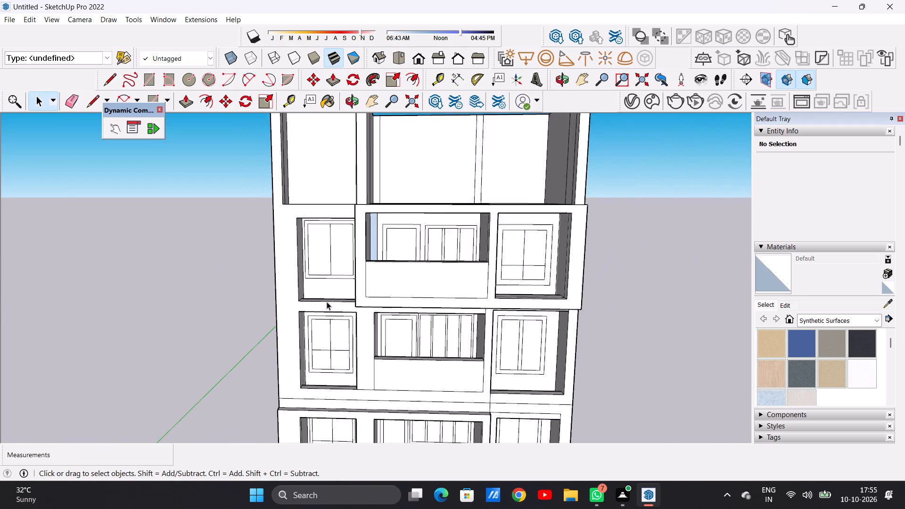
scroll(327, 302, down, 10)
scroll(329, 232, up, 6)
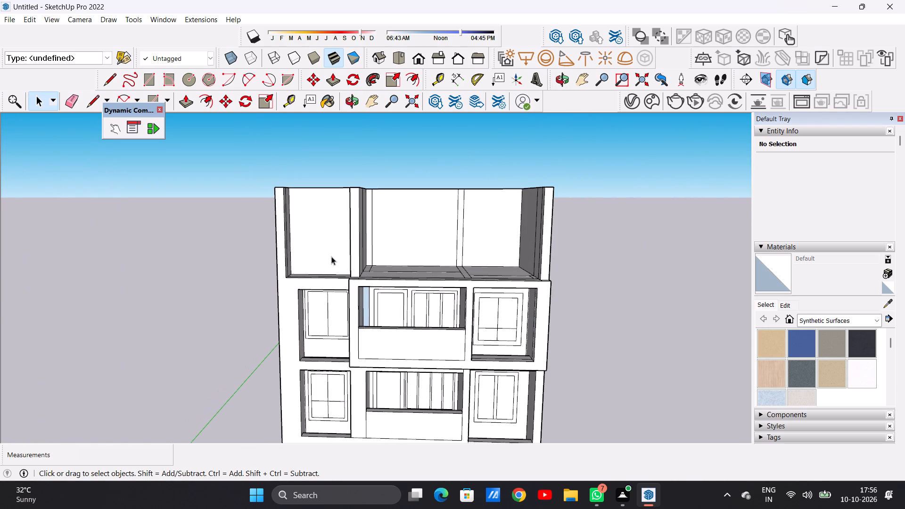
scroll(329, 280, down, 7)
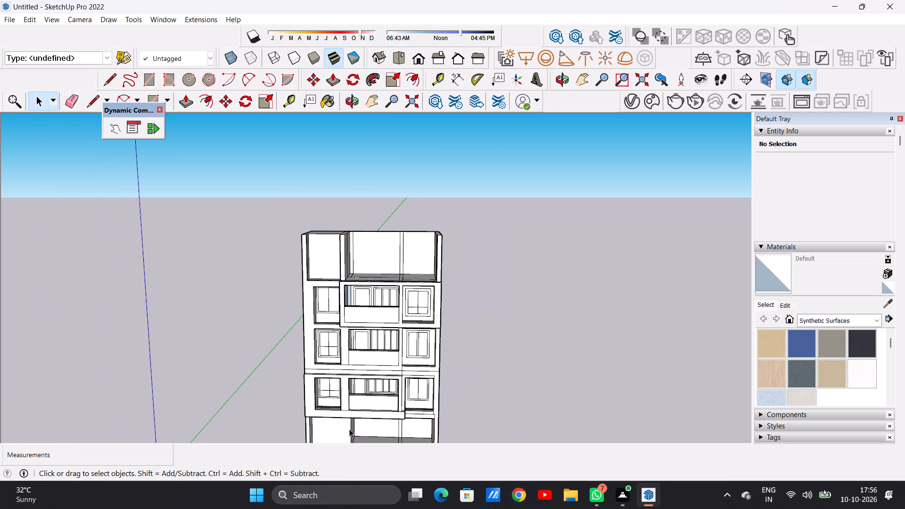
middle_drag(329, 261, 336, 302)
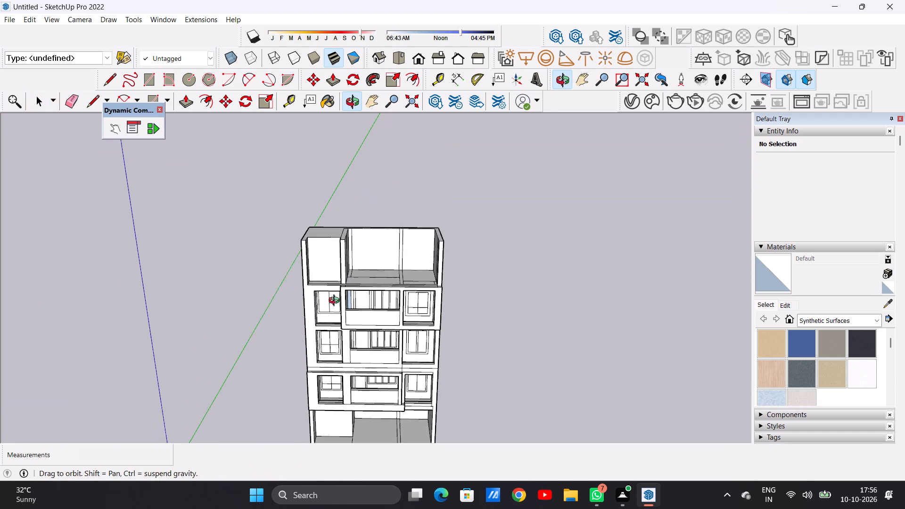
middle_drag(336, 302, 335, 308)
scroll(319, 276, up, 6)
middle_drag(337, 269, 342, 212)
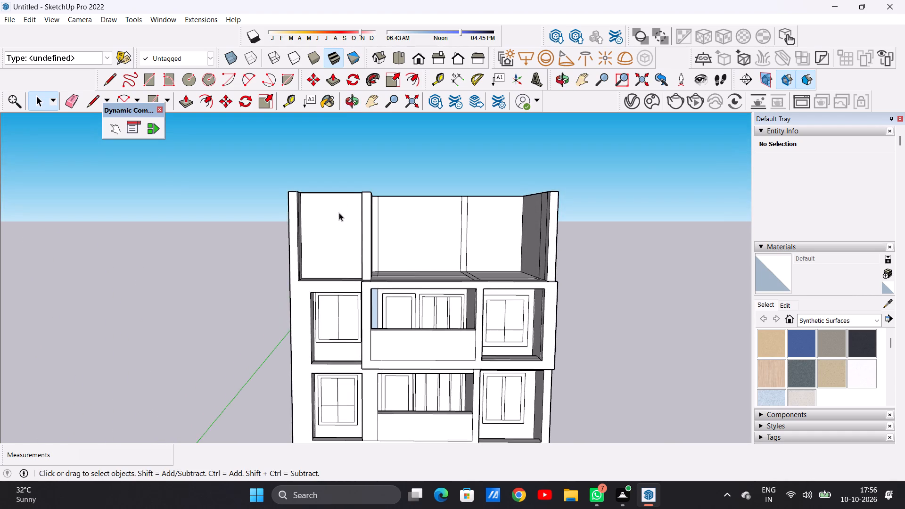
scroll(349, 215, up, 7)
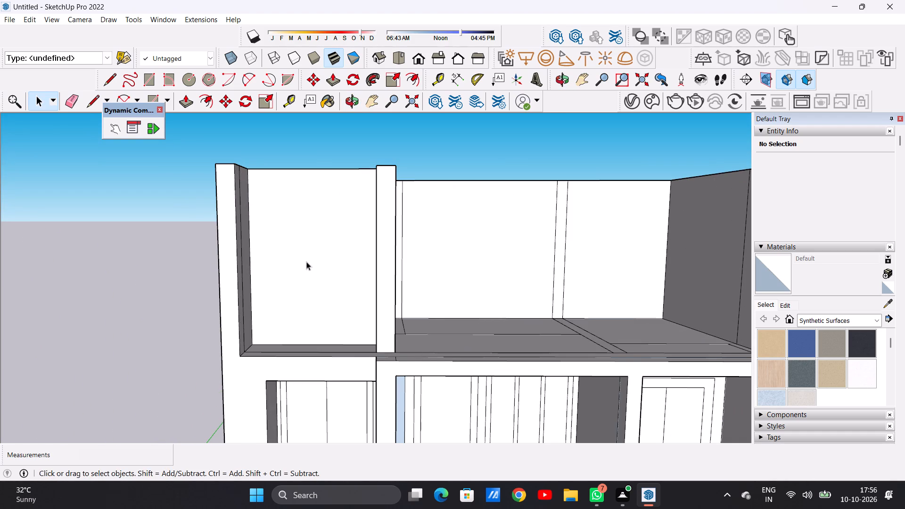
scroll(300, 324, down, 3)
scroll(303, 352, up, 6)
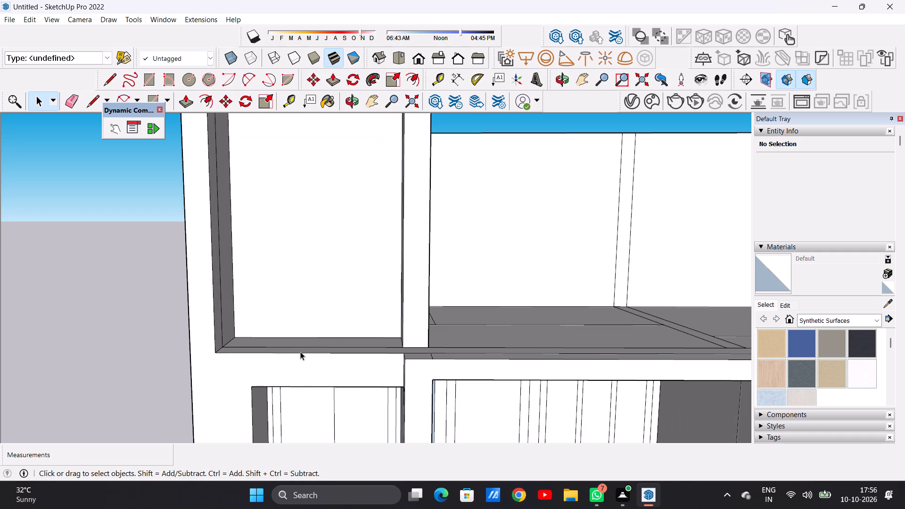
scroll(310, 341, down, 5)
middle_drag(310, 336, 315, 381)
scroll(315, 361, up, 1)
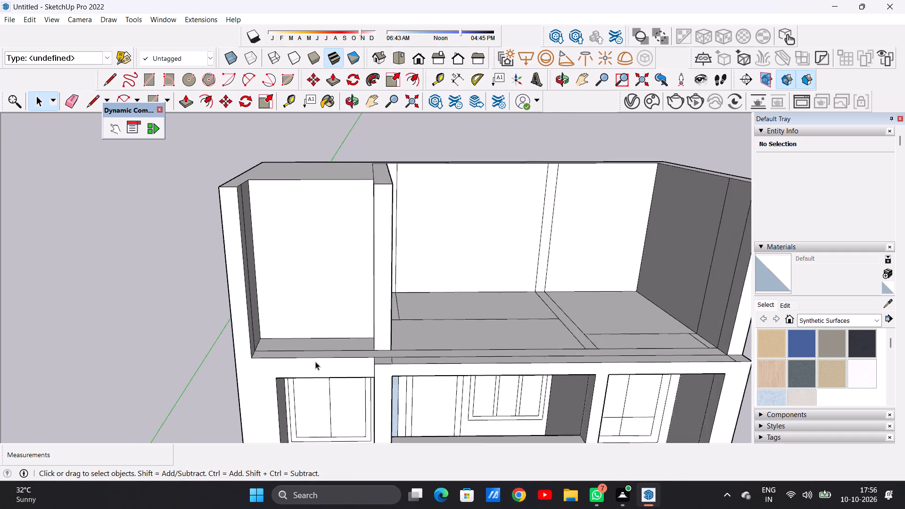
Erase the edge separating the recessed end bay's floor from the front strip.
scroll(315, 361, up, 4)
middle_drag(305, 328, 298, 385)
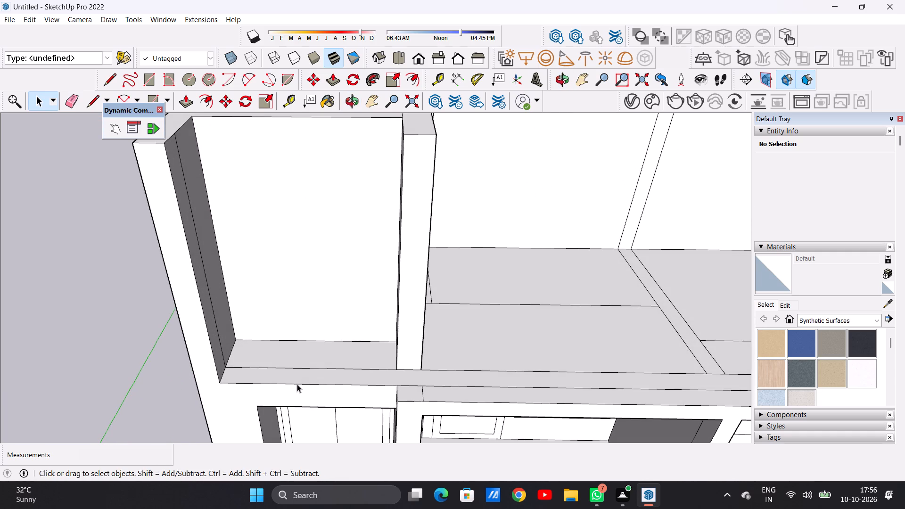
key(e)
scroll(320, 358, up, 4)
click(318, 370)
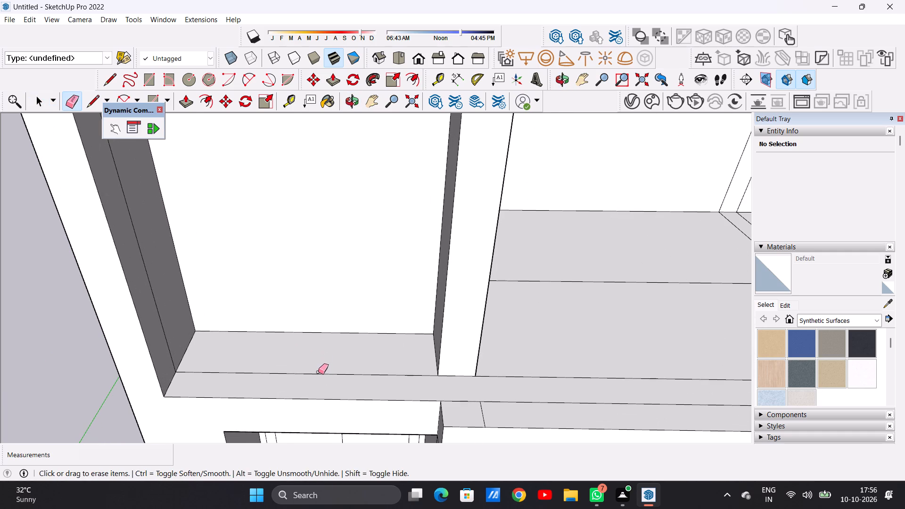
drag(318, 374, 317, 381)
key(space)
Draw a line about 11" long from the divider wall's front corner to the slab's front edge, closing off the end bay's floor.
scroll(341, 357, down, 1)
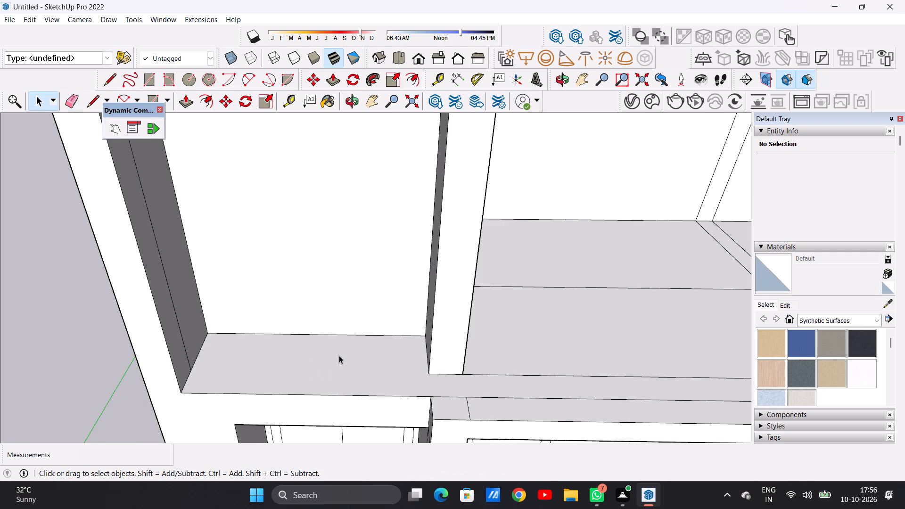
scroll(339, 355, down, 2)
middle_drag(344, 372, 336, 354)
scroll(416, 369, up, 7)
key(l)
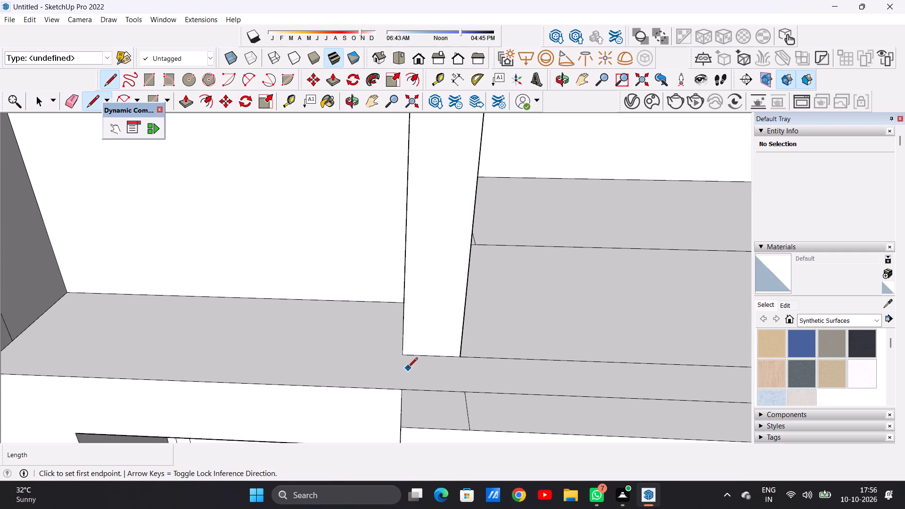
scroll(408, 367, up, 3)
click(403, 350)
click(402, 399)
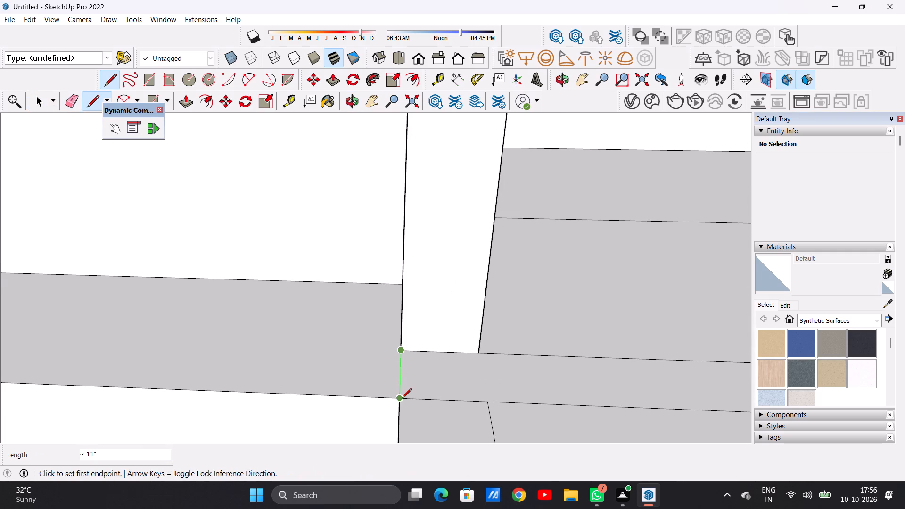
Raise the recessed end bay's floor face slightly to form a sill in front of its wall.
key(p)
click(369, 369)
scroll(369, 353, down, 3)
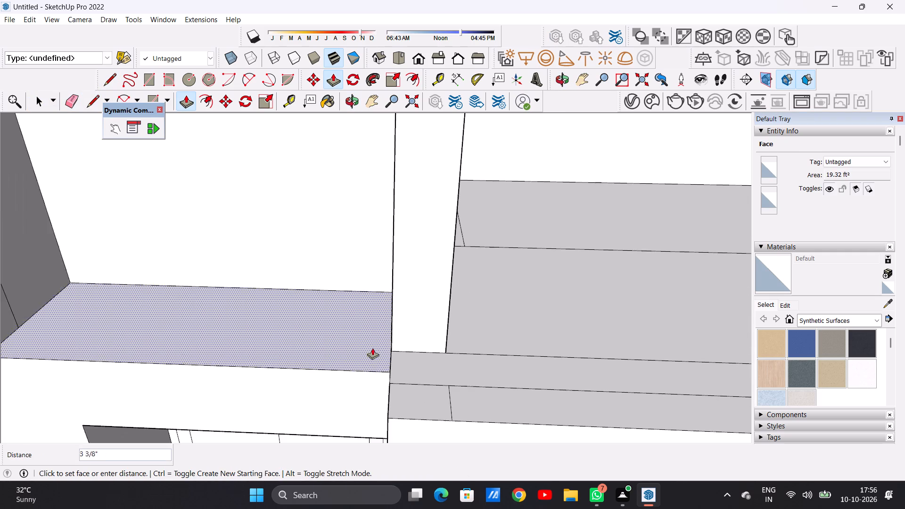
scroll(372, 348, down, 4)
click(363, 312)
key(space)
Draw a window rectangle about 6' 5" by 6' 1" on the back wall of the top storey's recessed end bay.
scroll(394, 349, down, 2)
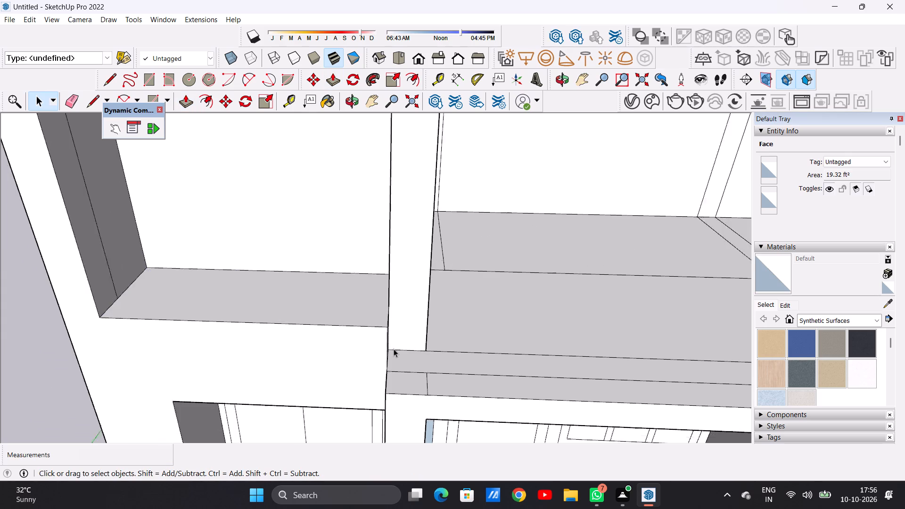
scroll(394, 349, down, 13)
middle_drag(349, 340, 346, 261)
scroll(335, 311, down, 2)
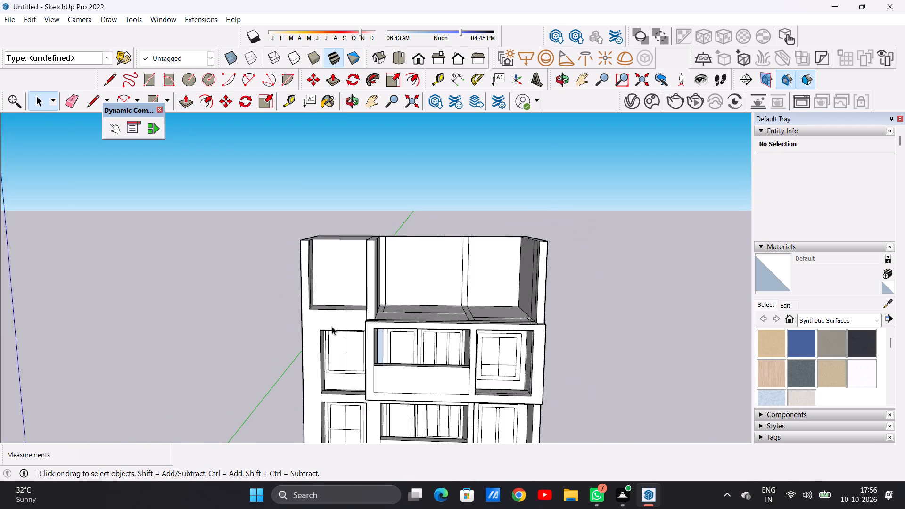
scroll(332, 327, down, 7)
scroll(336, 296, up, 6)
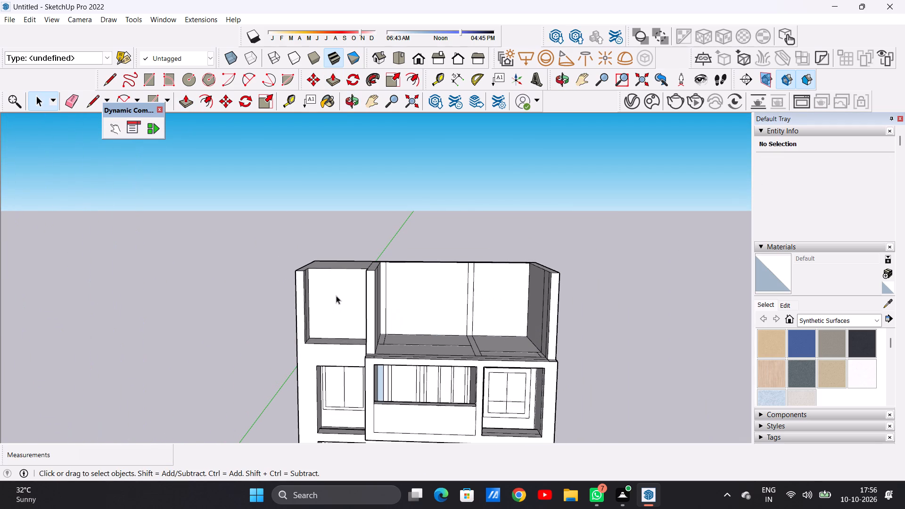
middle_drag(337, 294, 342, 272)
scroll(344, 295, up, 6)
key(r)
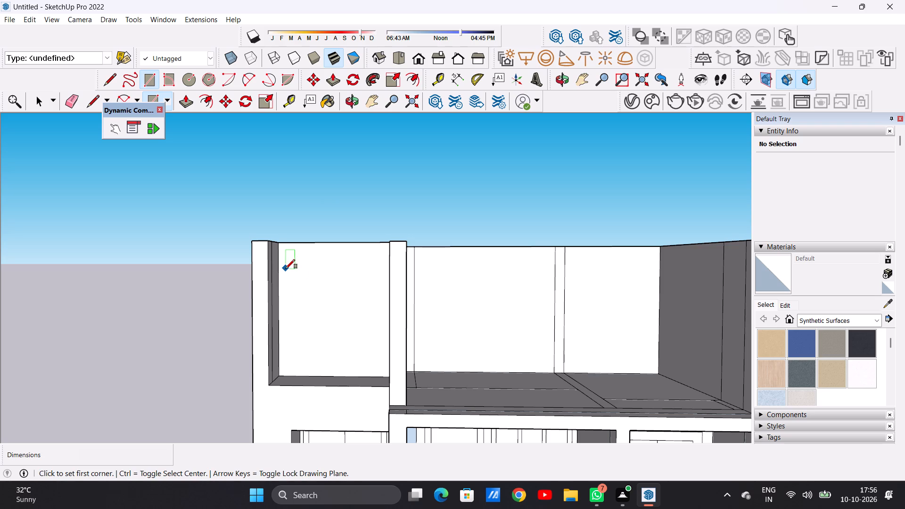
click(286, 269)
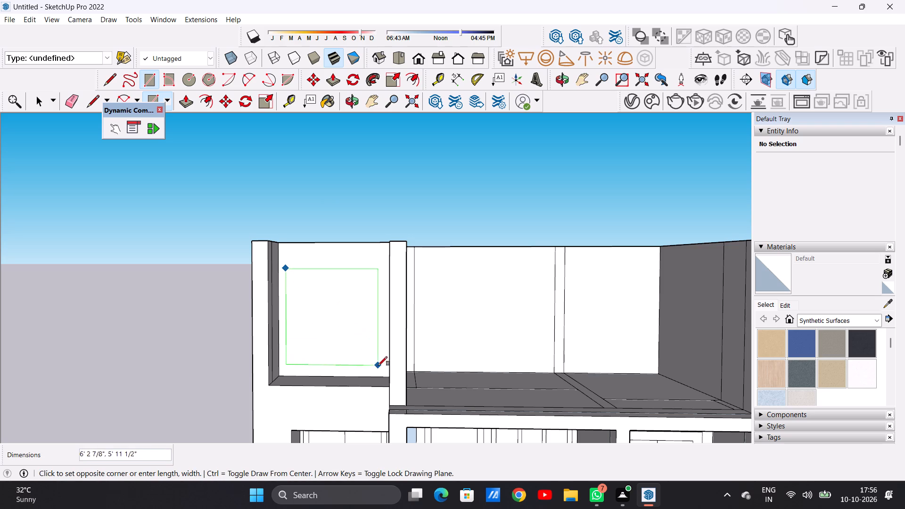
click(379, 369)
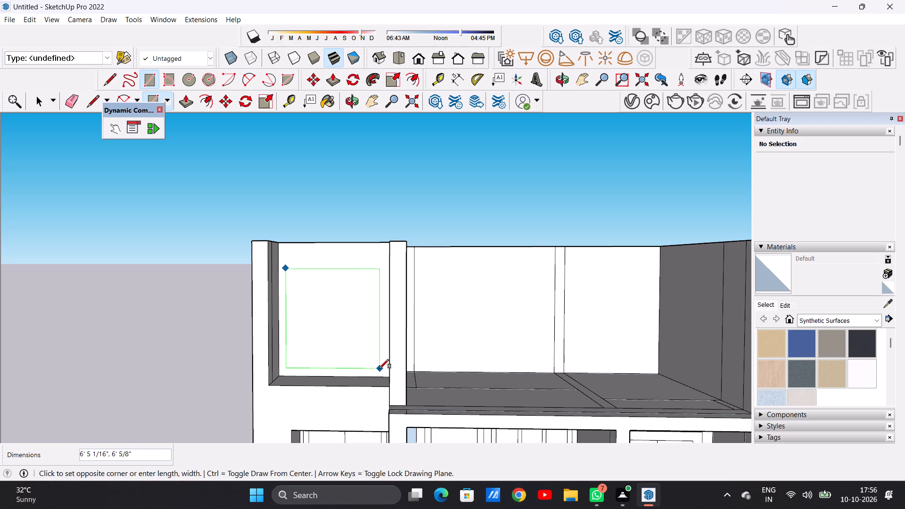
key(space)
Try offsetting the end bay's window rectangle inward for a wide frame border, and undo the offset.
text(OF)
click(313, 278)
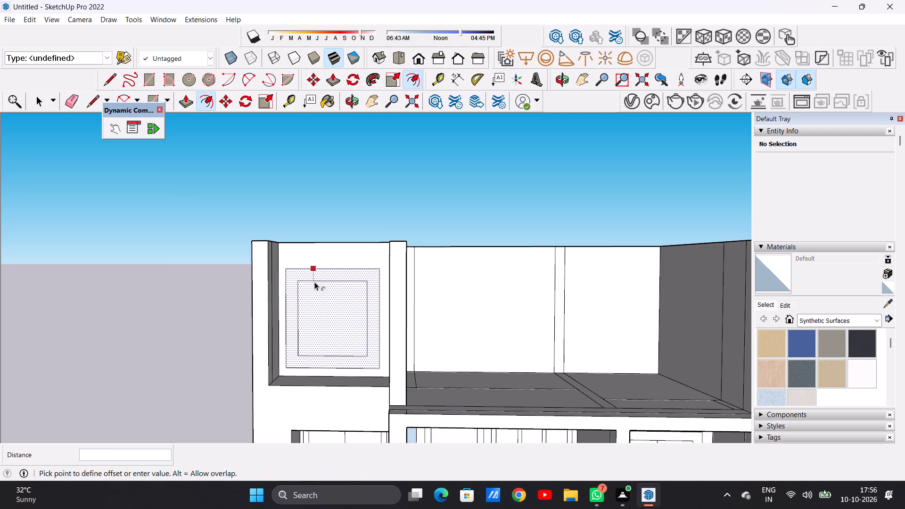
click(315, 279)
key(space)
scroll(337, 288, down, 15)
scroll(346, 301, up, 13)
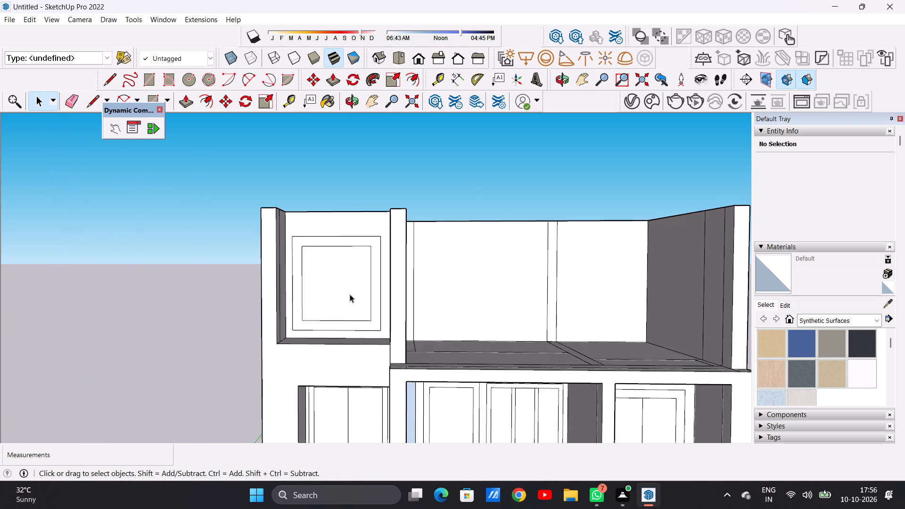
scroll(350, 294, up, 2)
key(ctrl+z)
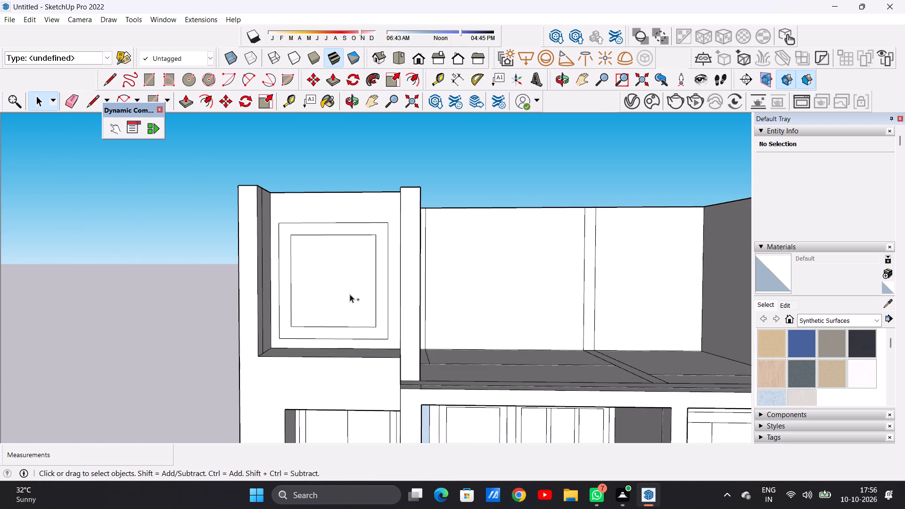
Offset the end bay's window rectangle inward to form a narrow frame border.
text(OF)
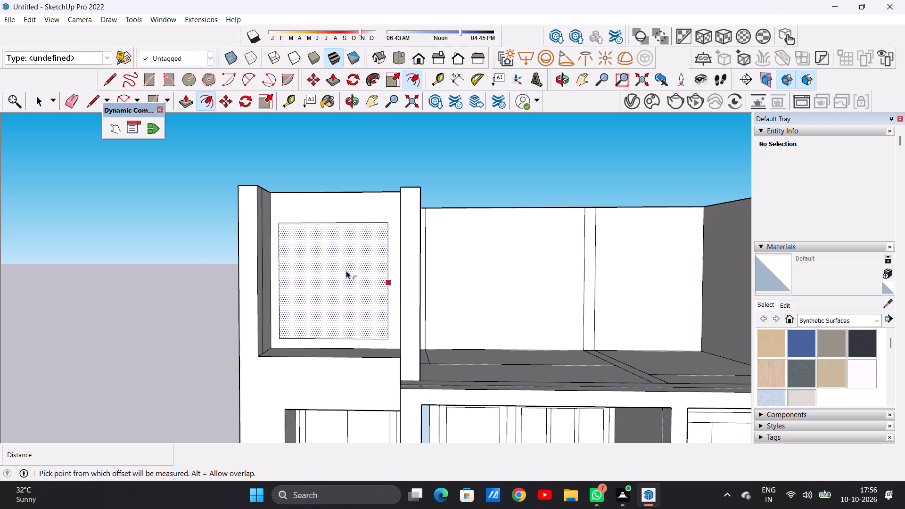
click(328, 228)
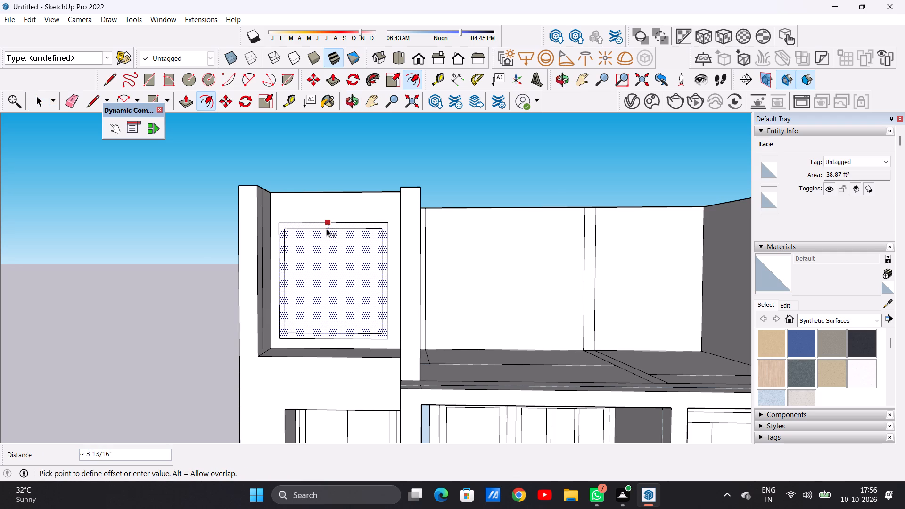
click(329, 230)
key(space)
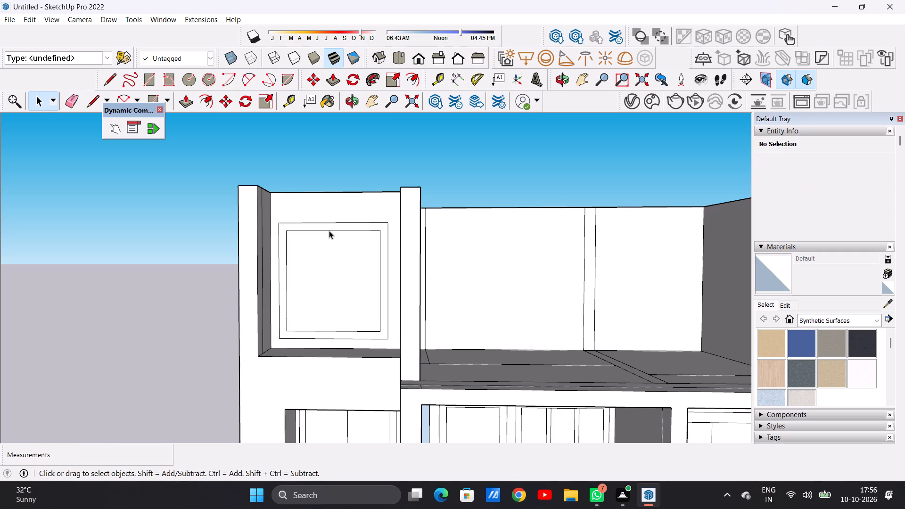
Draw a vertical line down the middle of the inner window outline, splitting it into two panes.
text(L)
click(331, 230)
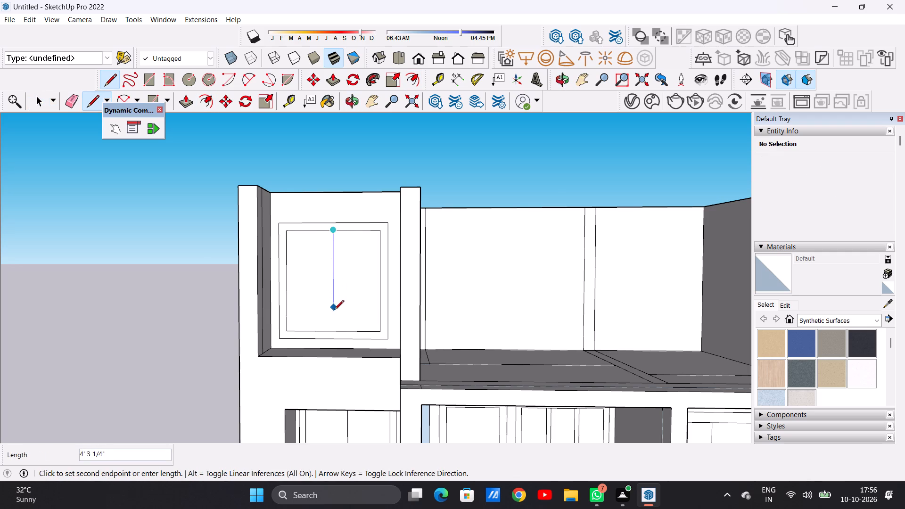
click(336, 328)
key(space)
Extend the floor strip's edge beside the divider wall with a line about 4' 8" long to the floor's front edge.
scroll(379, 317, down, 5)
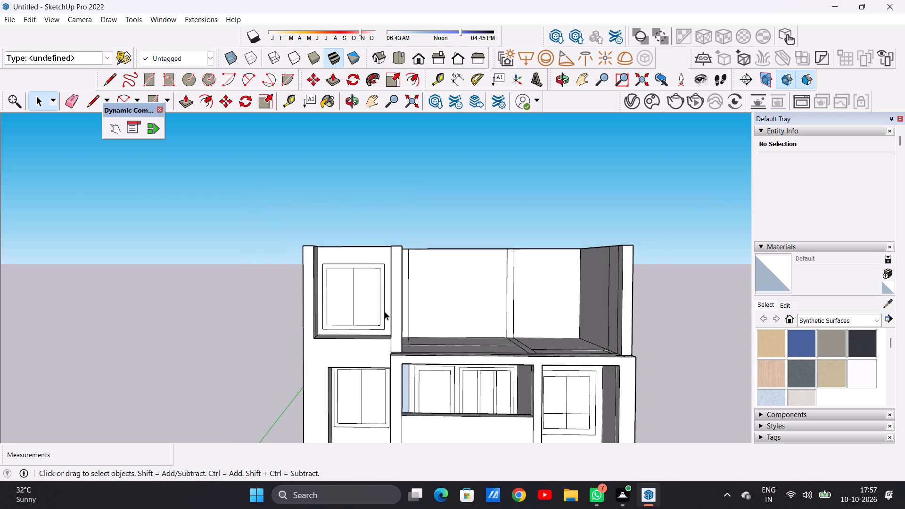
scroll(385, 312, down, 13)
middle_drag(440, 300, 396, 404)
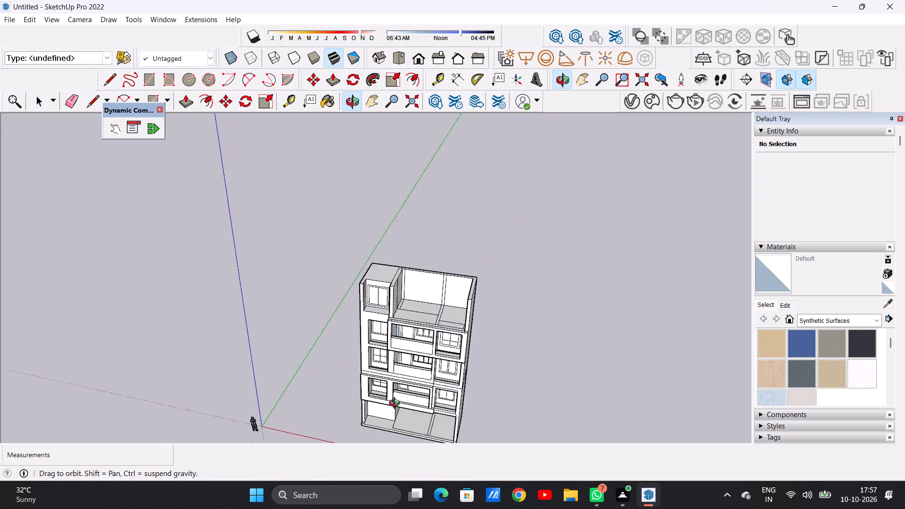
middle_drag(396, 404, 417, 404)
scroll(403, 291, up, 5)
middle_drag(397, 326, 369, 355)
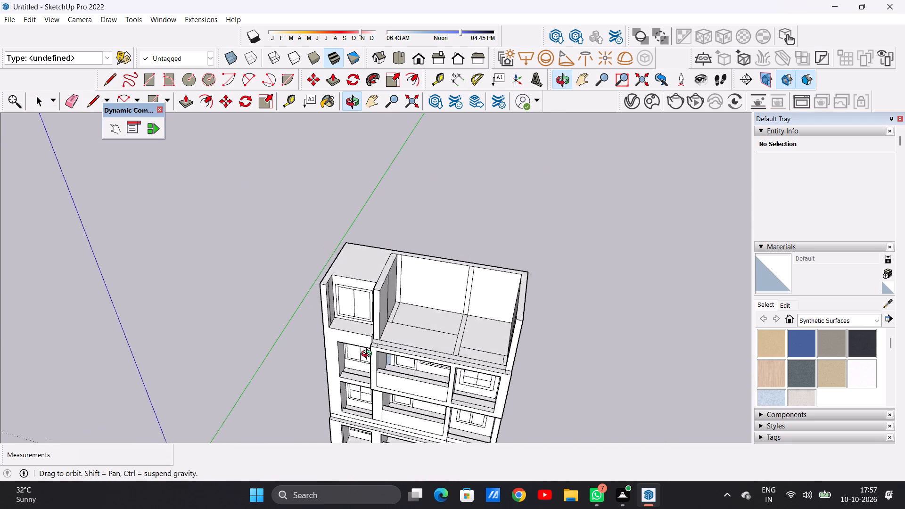
middle_drag(369, 355, 369, 364)
scroll(385, 325, up, 11)
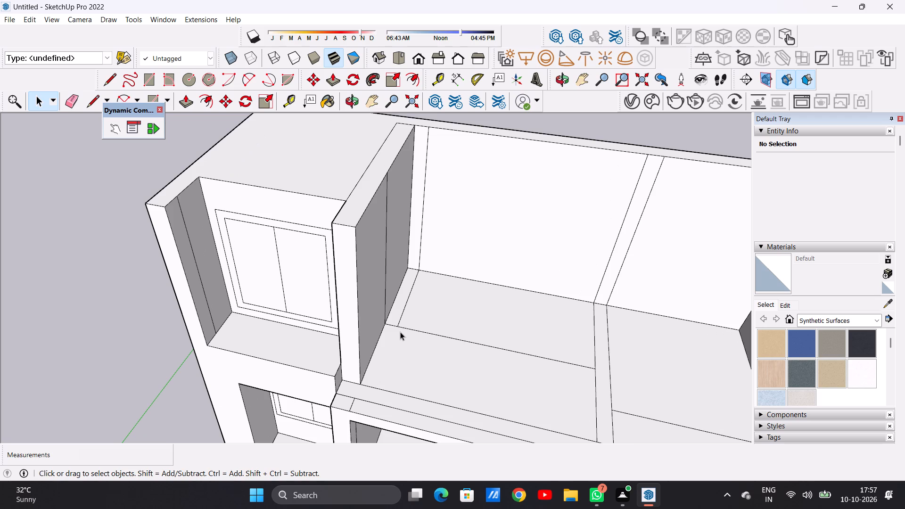
key(l)
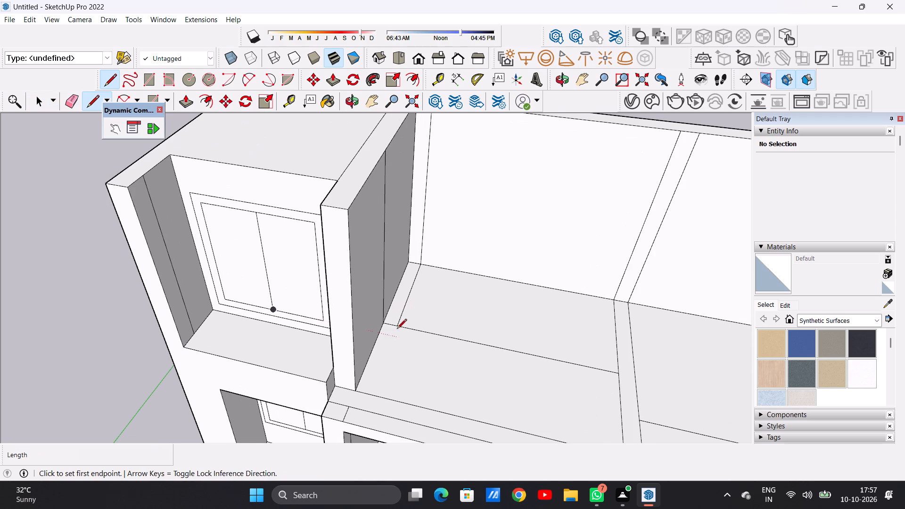
click(397, 324)
click(374, 394)
key(space)
Erase the short edge crossing the floor strip beside the divider wall.
scroll(392, 337, up, 5)
key(e)
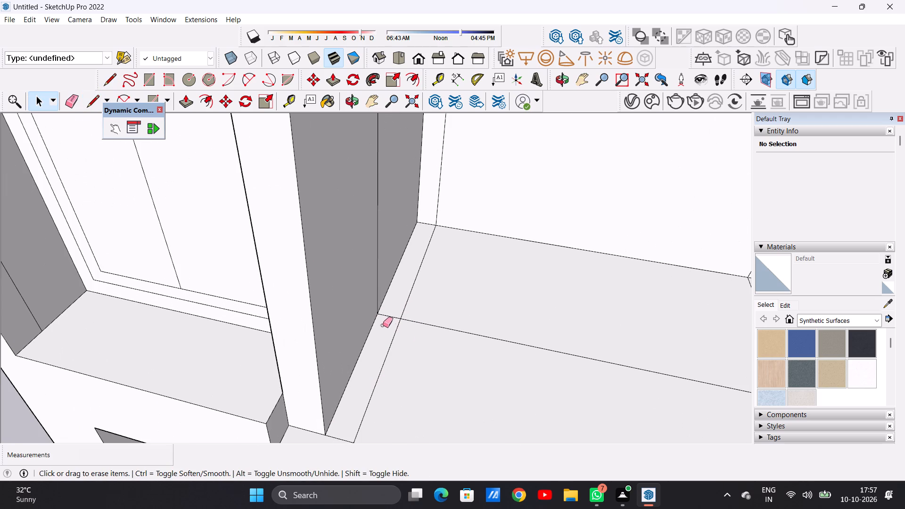
click(386, 316)
key(space)
Push/Pull the floor strip beside the divider wall up 10' to the wall's top, thickening the divider.
scroll(407, 343, down, 5)
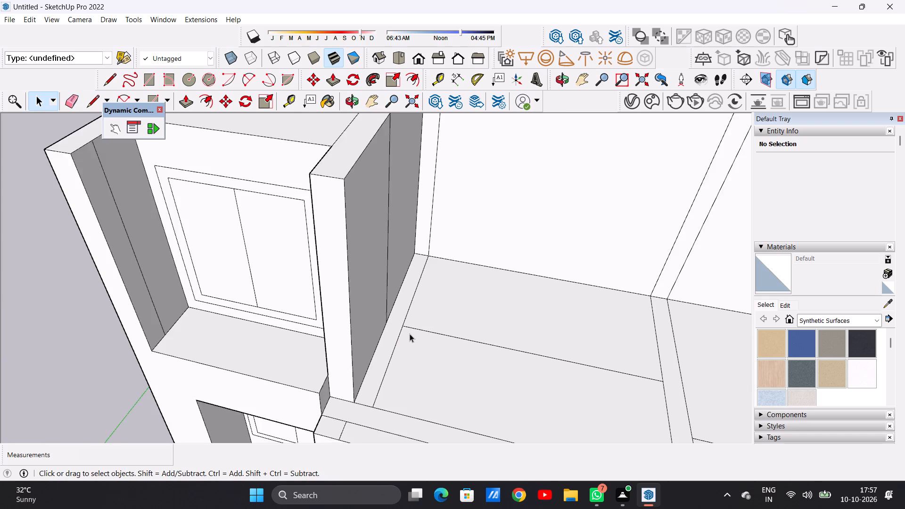
scroll(410, 334, down, 4)
key(p)
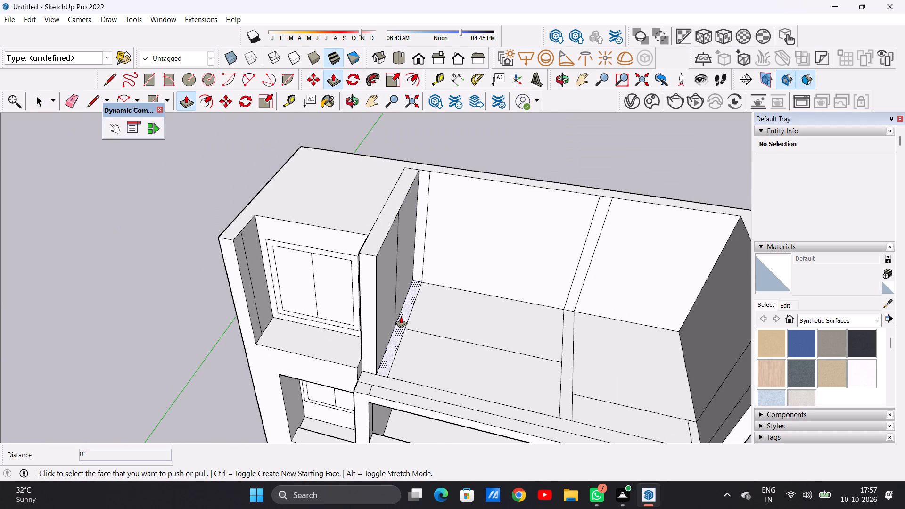
click(401, 316)
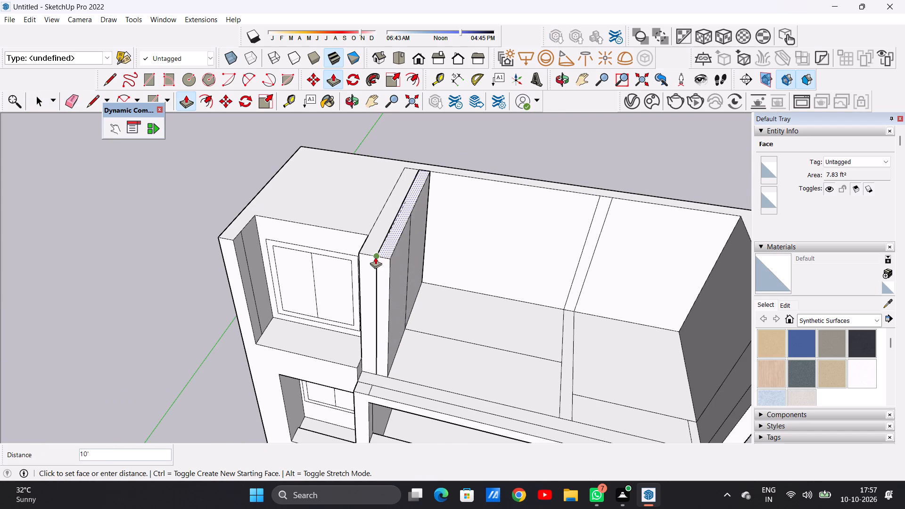
click(374, 255)
key(space)
Push/Pull the floor strip between the middle bay and the far end bay up 10' to form a second divider wall.
scroll(396, 277, down, 4)
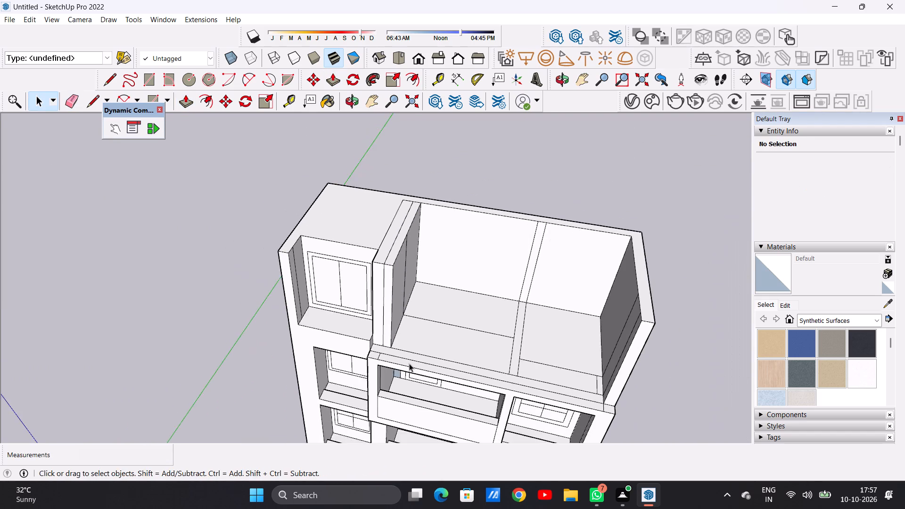
middle_drag(409, 362, 405, 131)
middle_drag(388, 280, 414, 347)
scroll(382, 350, down, 2)
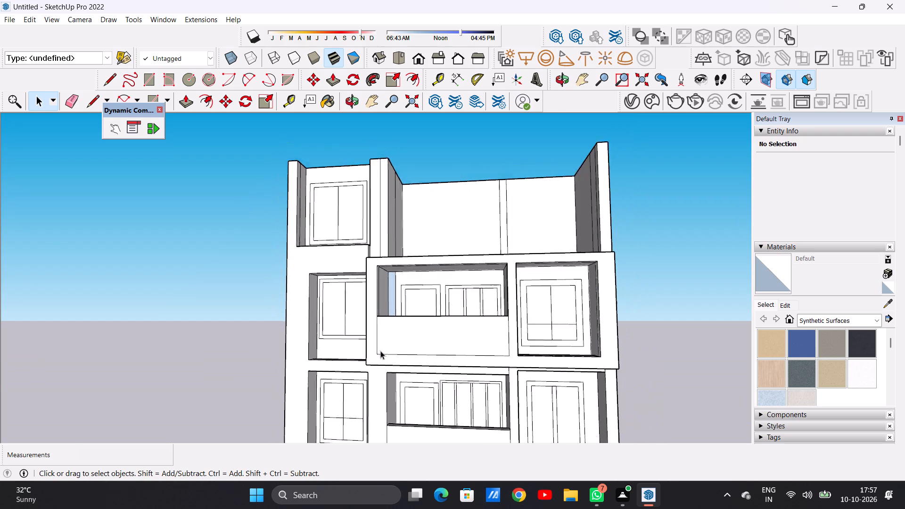
scroll(380, 351, down, 9)
middle_drag(414, 281, 363, 411)
scroll(363, 411, up, 1)
scroll(411, 273, up, 3)
scroll(412, 261, down, 1)
scroll(461, 290, up, 5)
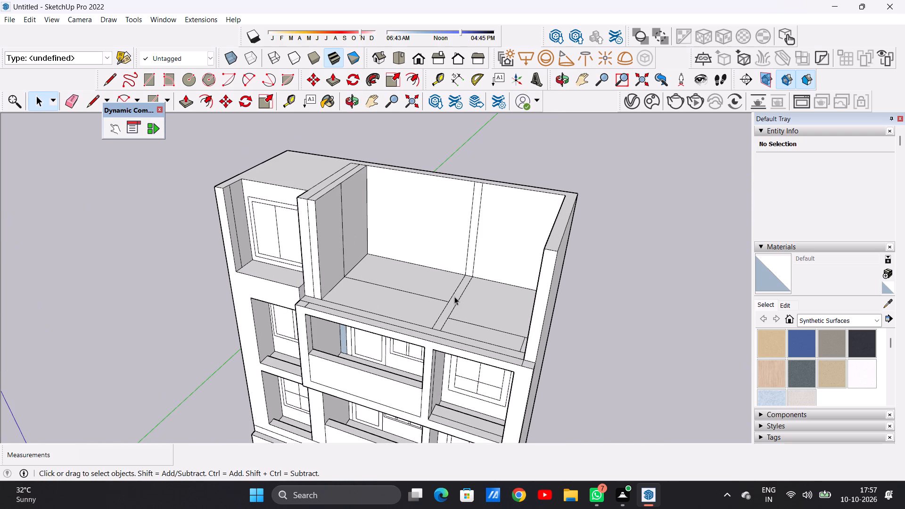
scroll(454, 296, up, 1)
key(p)
scroll(453, 302, up, 8)
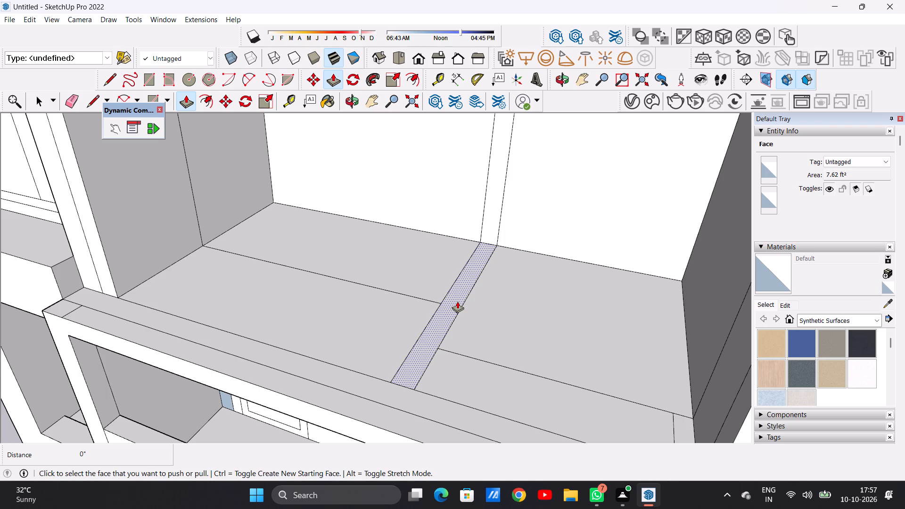
click(452, 313)
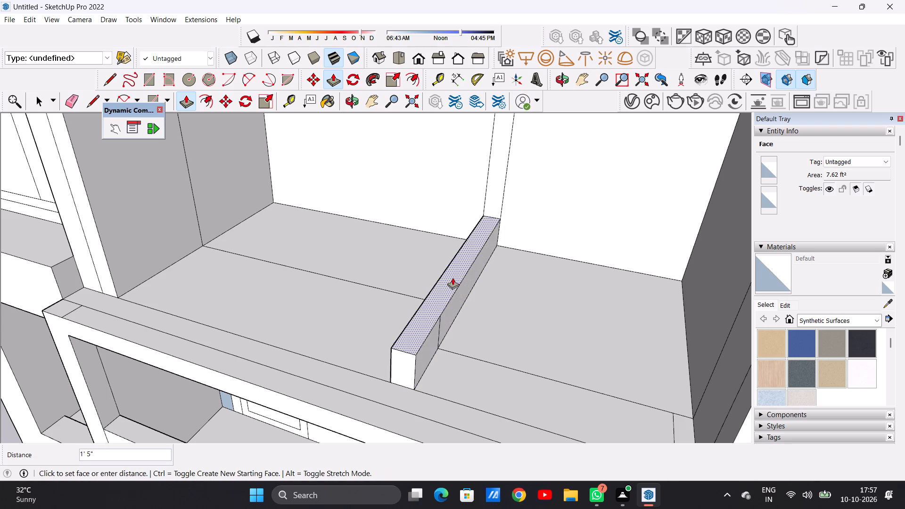
scroll(442, 294, down, 15)
scroll(475, 224, up, 1)
scroll(475, 224, down, 1)
scroll(475, 223, up, 7)
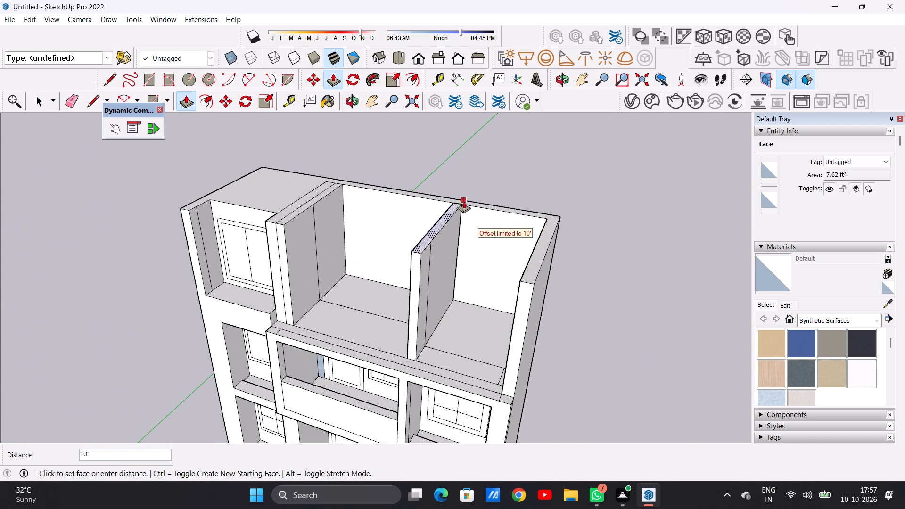
scroll(464, 201, up, 3)
click(461, 208)
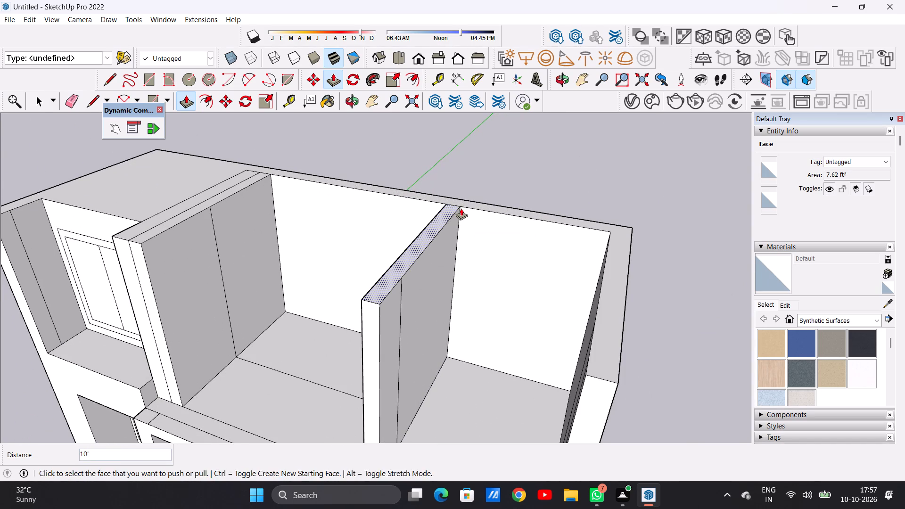
key(space)
Push/Pull the middle bay's back wall forward 5' 5 3/4" between the two divider walls.
scroll(470, 257, down, 8)
middle_drag(427, 308, 496, 285)
middle_drag(411, 287, 338, 254)
scroll(386, 237, up, 3)
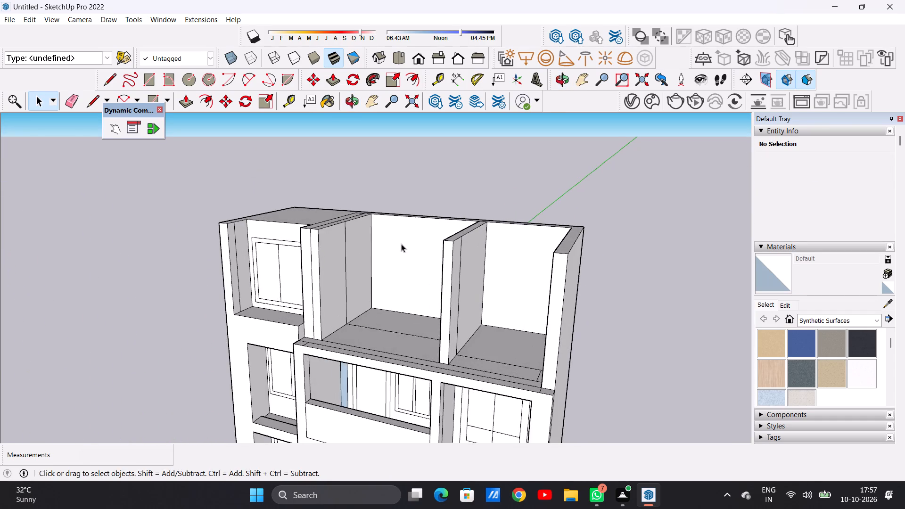
middle_drag(412, 253, 405, 330)
scroll(409, 326, down, 3)
scroll(420, 289, up, 2)
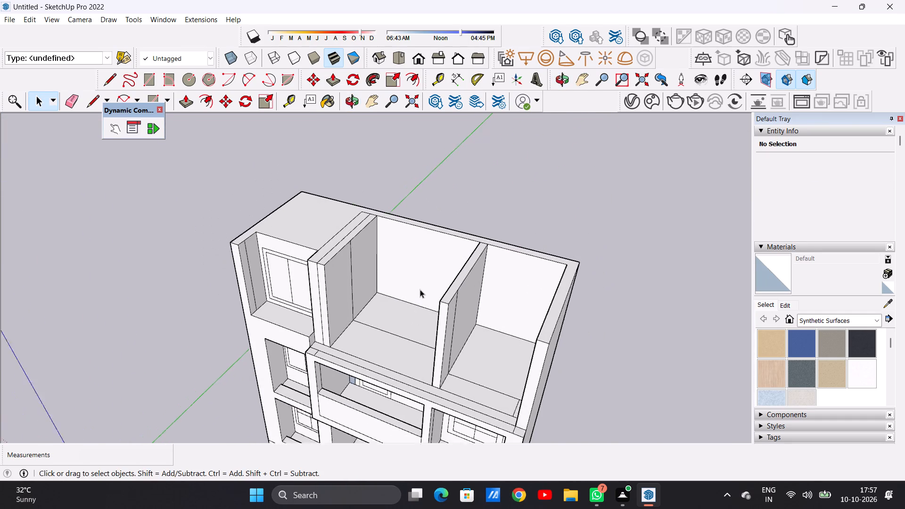
scroll(420, 289, up, 3)
key(p)
scroll(426, 247, up, 3)
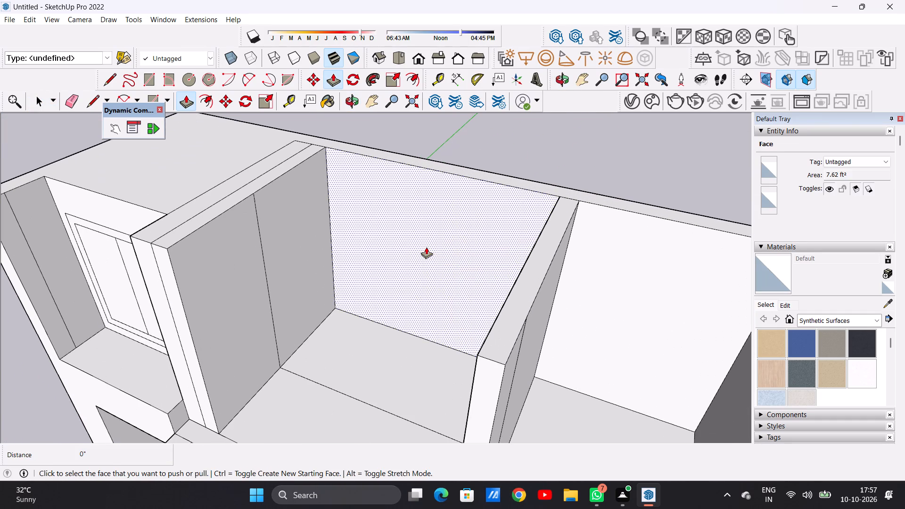
click(426, 247)
scroll(410, 268, down, 6)
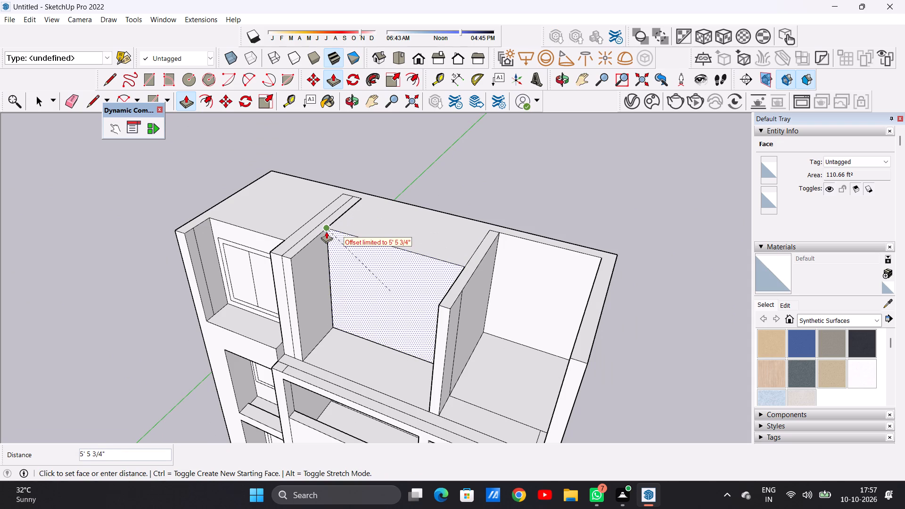
click(326, 229)
key(space)
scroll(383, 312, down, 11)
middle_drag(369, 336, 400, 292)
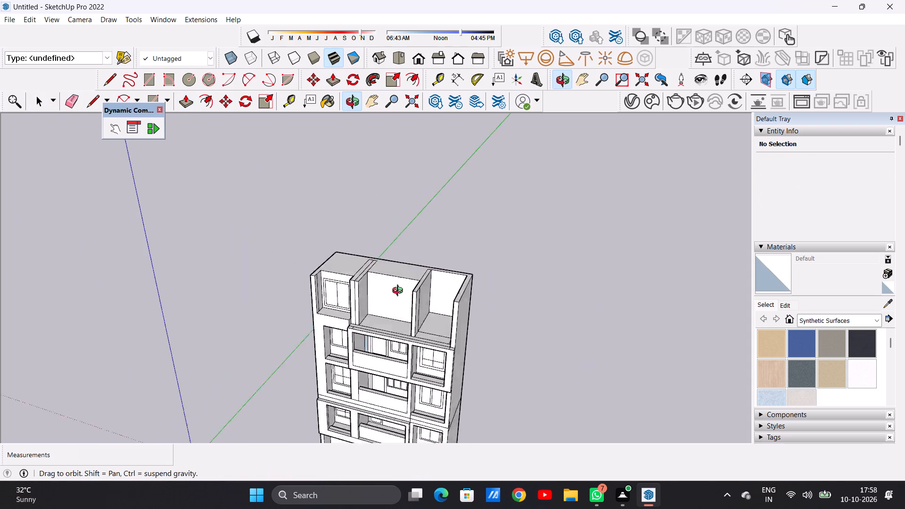
Draw a door rectangle about 4' 3" wide and 8' 3" high on the top storey's middle-bay back wall, standing on the floor.
middle_drag(400, 292, 404, 229)
scroll(406, 263, down, 7)
middle_drag(394, 268, 482, 250)
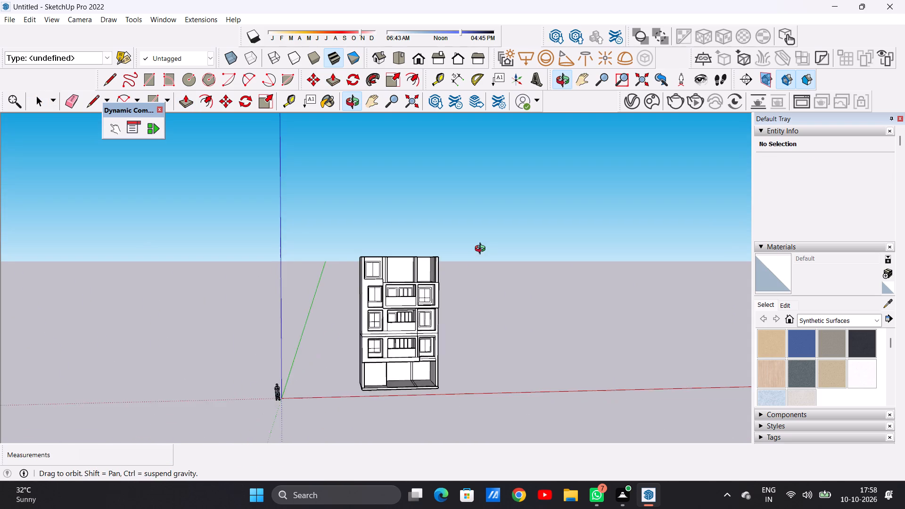
middle_drag(482, 250, 440, 267)
scroll(429, 267, up, 7)
scroll(374, 271, up, 5)
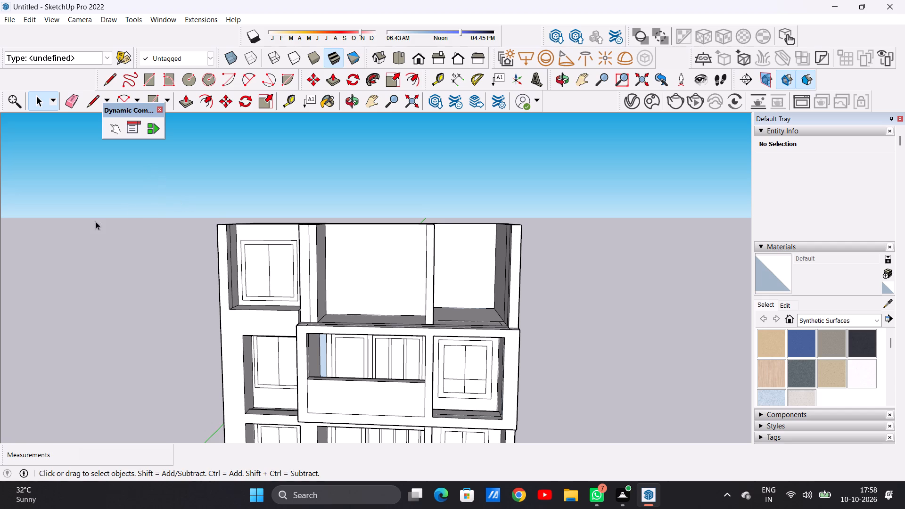
scroll(365, 249, down, 8)
middle_drag(361, 290, 365, 264)
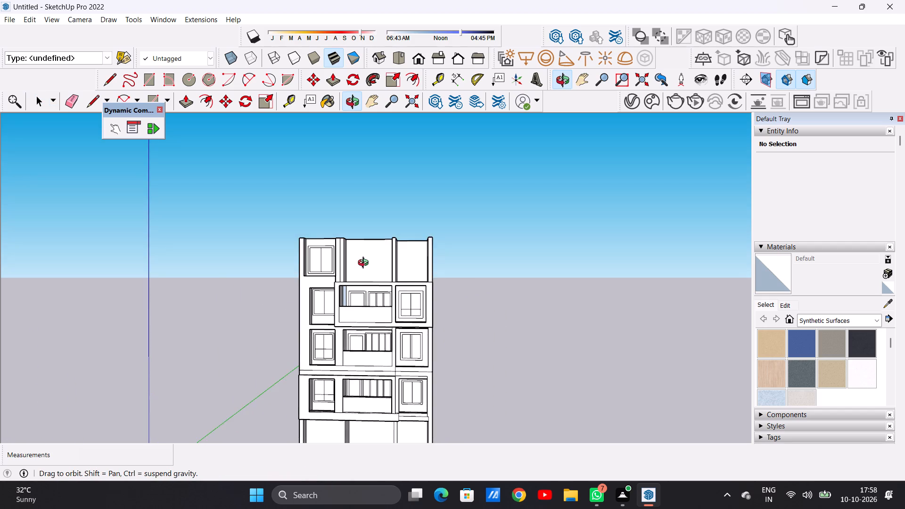
middle_drag(365, 264, 357, 325)
scroll(363, 253, up, 8)
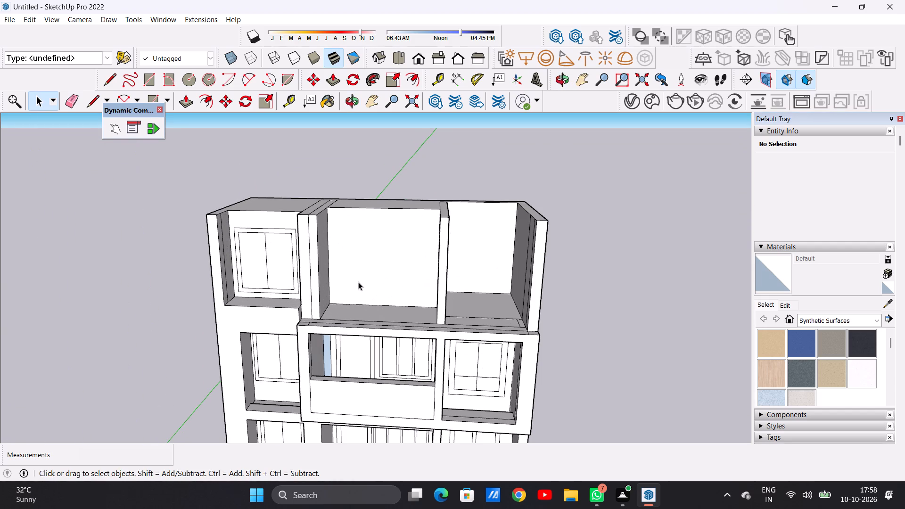
scroll(358, 282, up, 4)
key(r)
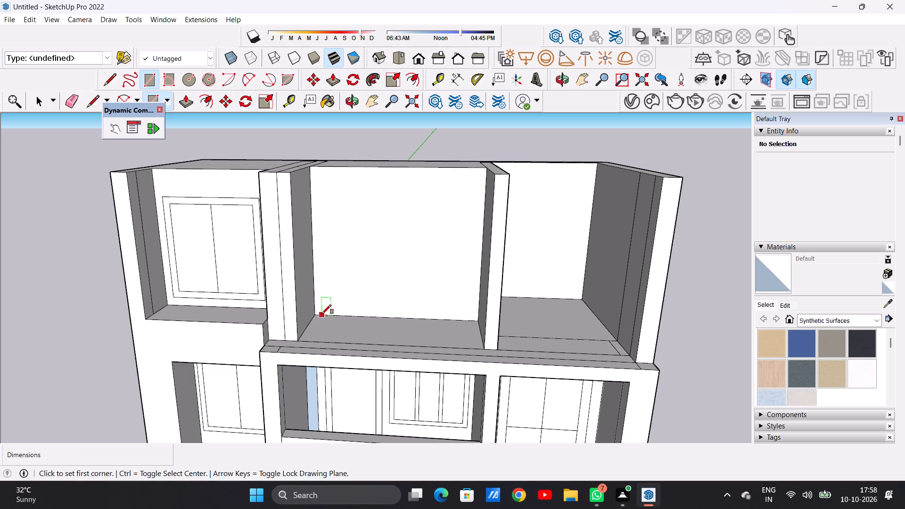
click(322, 314)
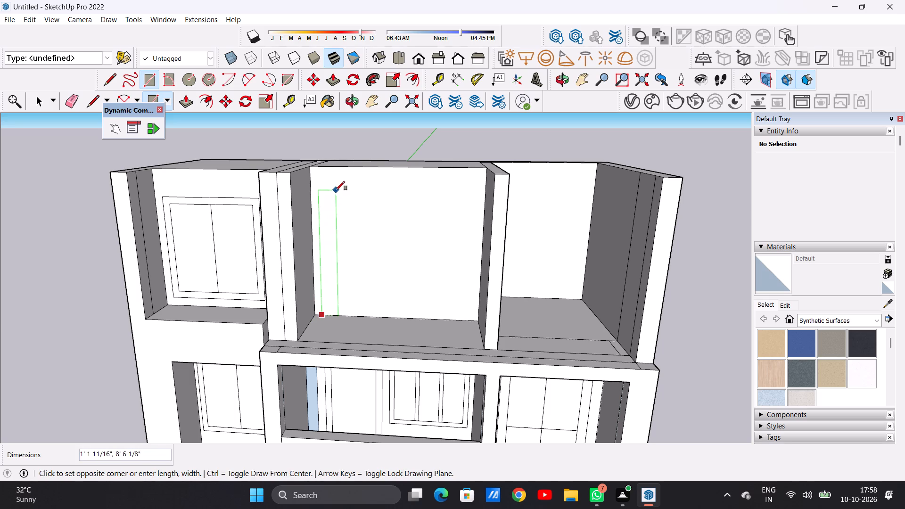
click(383, 196)
key(space)
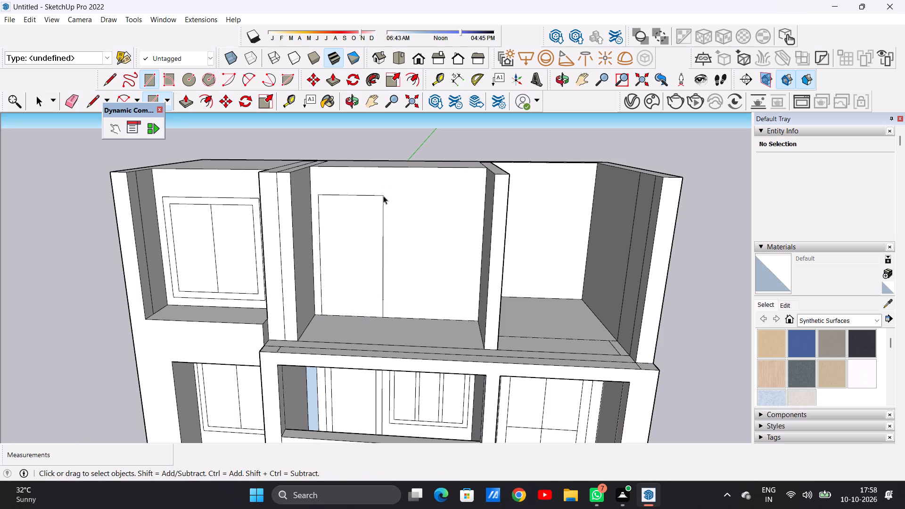
Offset the door rectangle's outline inward about 6" to form the door frame.
text(O)
key(d)
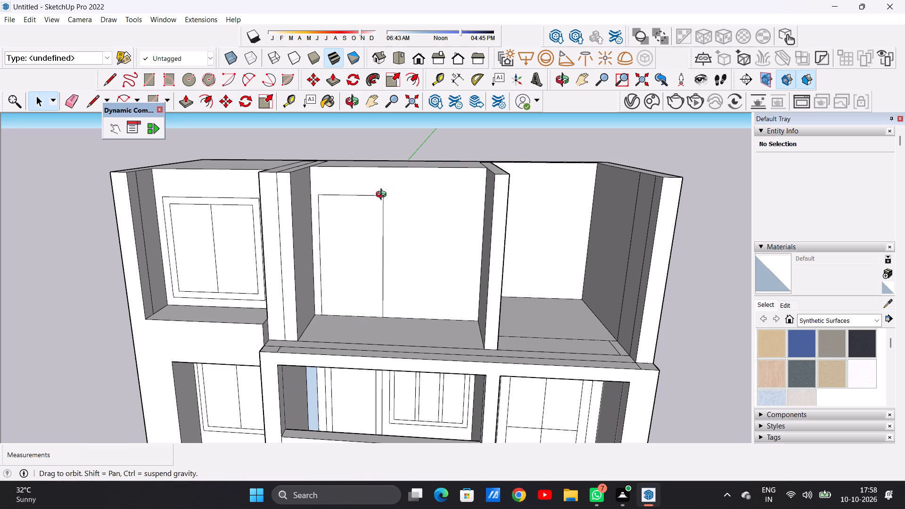
key(BackSpace)
key(o)
key(f)
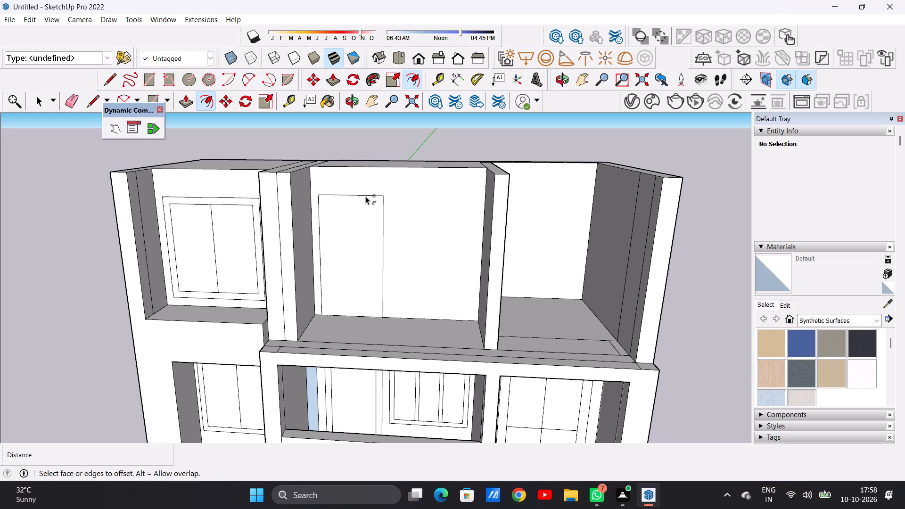
click(351, 204)
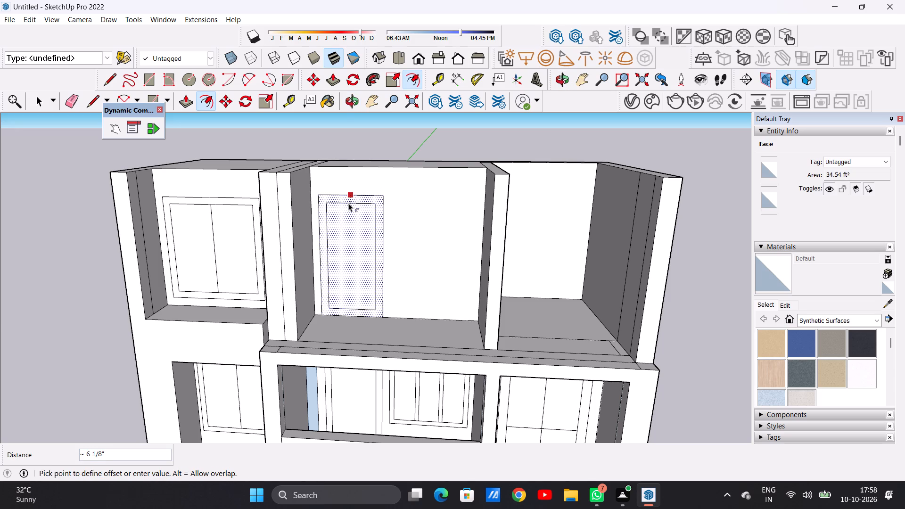
click(348, 203)
key(space)
Draw a window rectangle about 5' 6" wide and 6' high beside the door on the middle bay's back wall.
scroll(400, 233, down, 4)
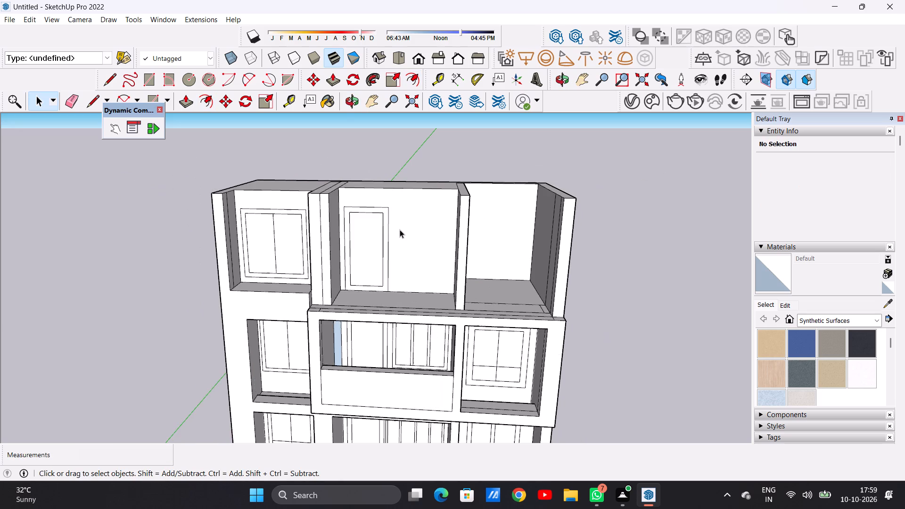
middle_drag(394, 247, 397, 200)
scroll(409, 223, up, 3)
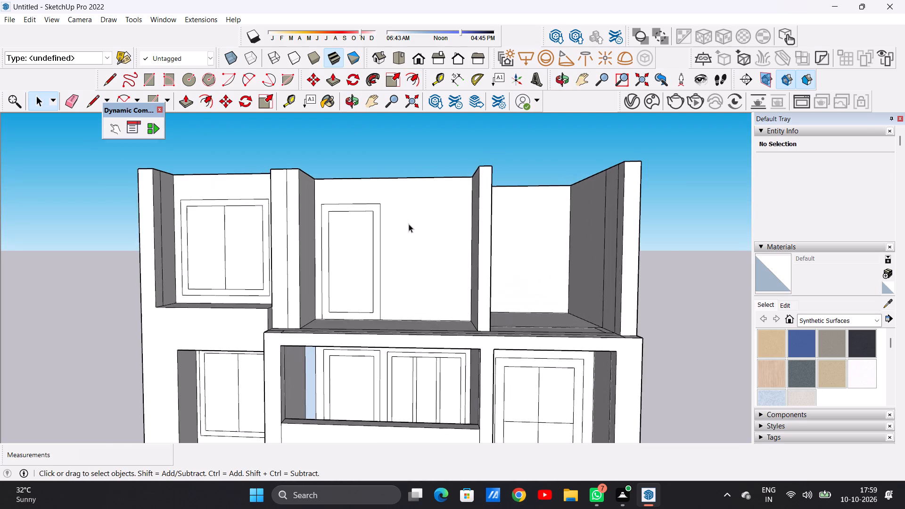
scroll(409, 224, up, 1)
key(r)
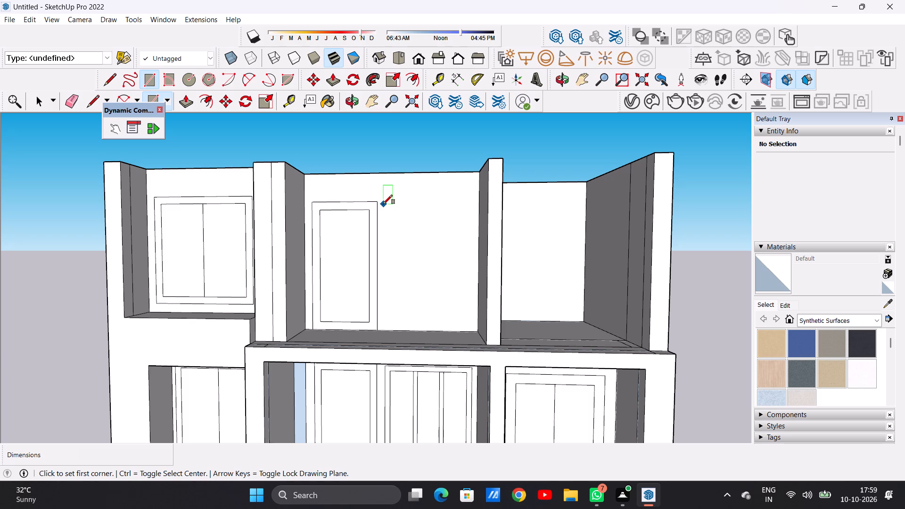
click(384, 203)
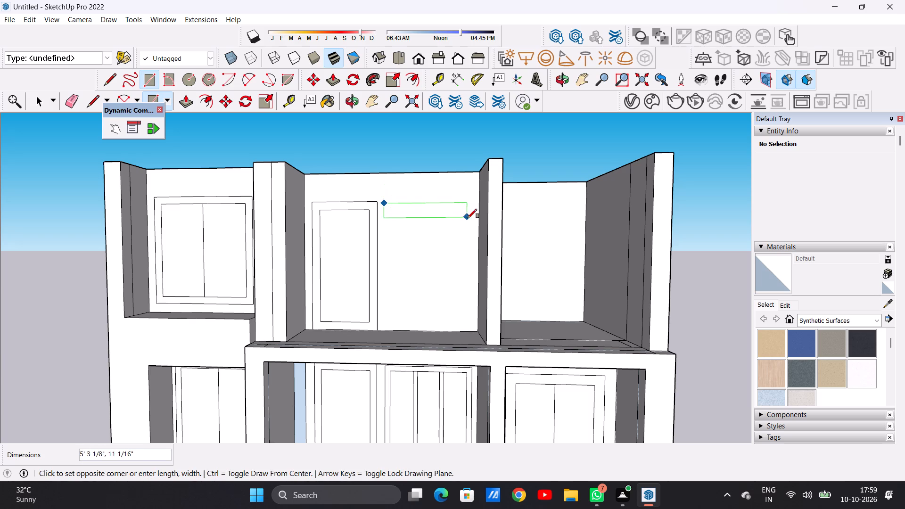
click(472, 299)
key(space)
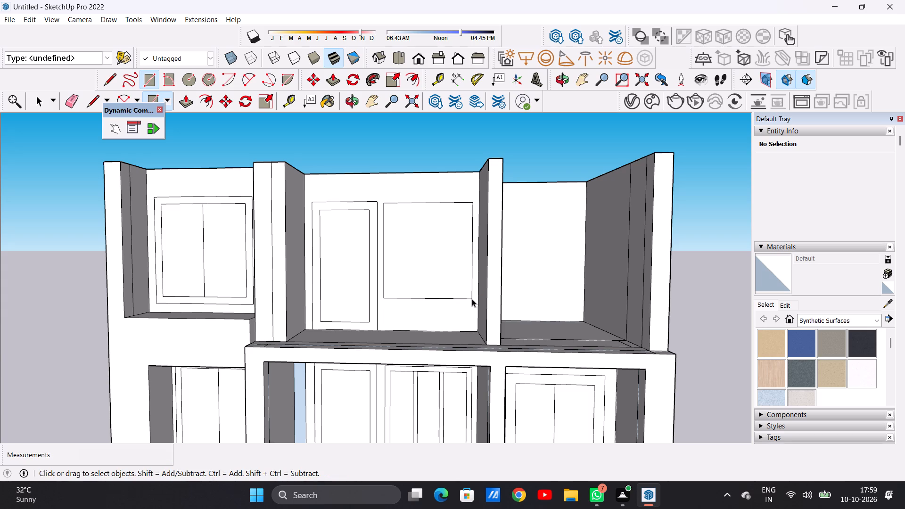
Offset the new window rectangle inward about 3 3/4" to form its frame.
key(o)
key(f)
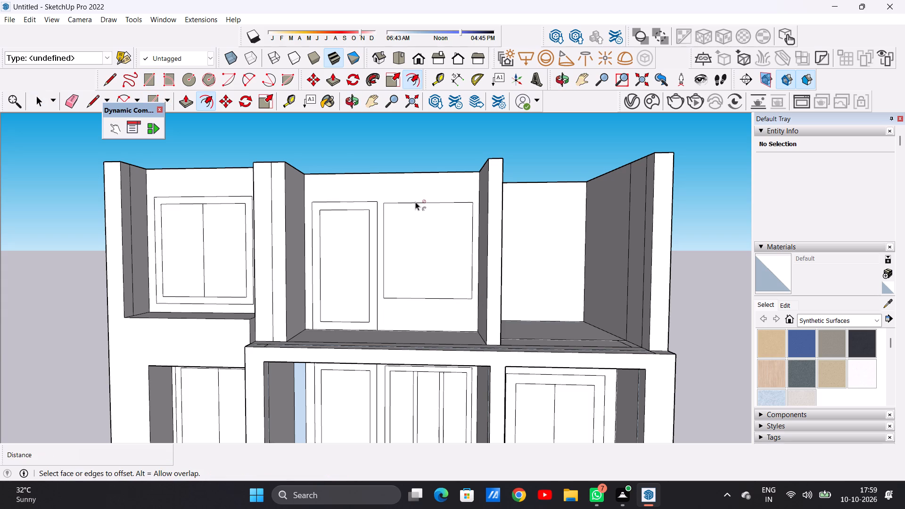
click(411, 208)
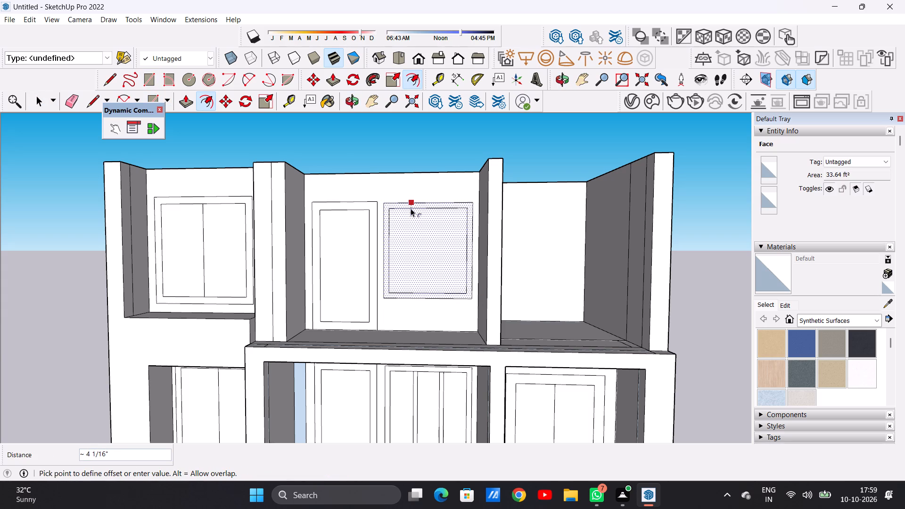
click(412, 208)
key(space)
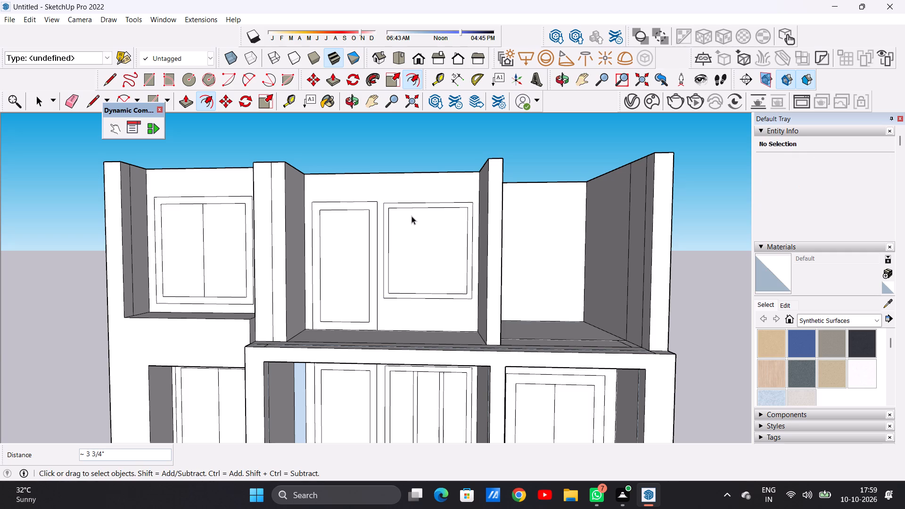
Draw two closely spaced vertical lines about 5' 5" long across the window's inner pane, forming a narrow mullion strip.
scroll(420, 269, down, 9)
scroll(440, 280, up, 6)
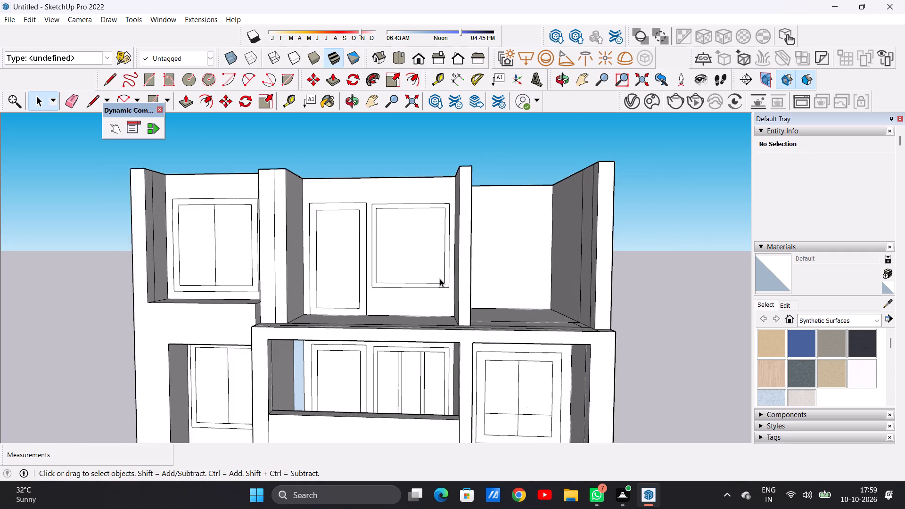
scroll(440, 278, up, 4)
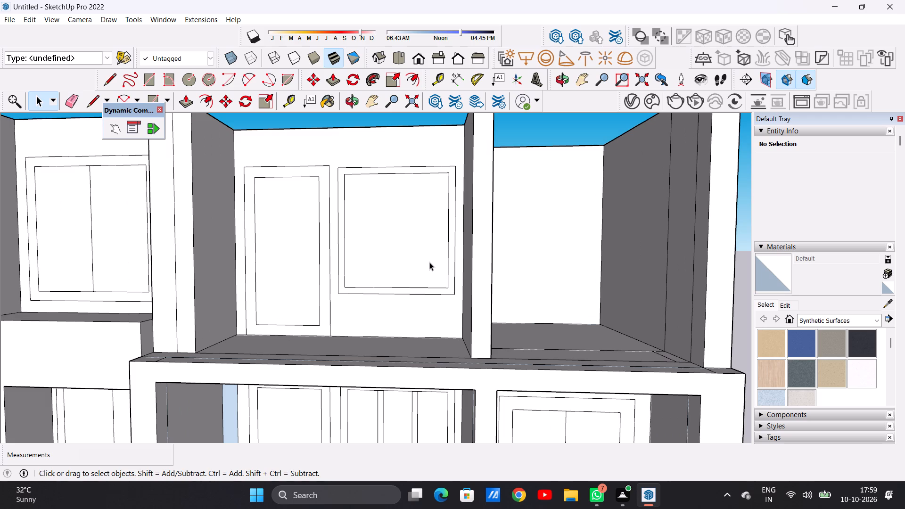
key(l)
scroll(397, 211, up, 1)
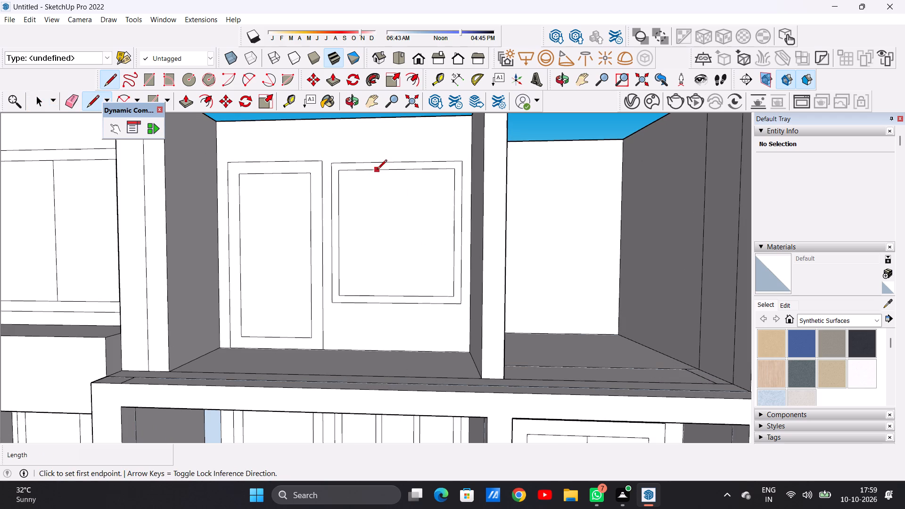
click(372, 173)
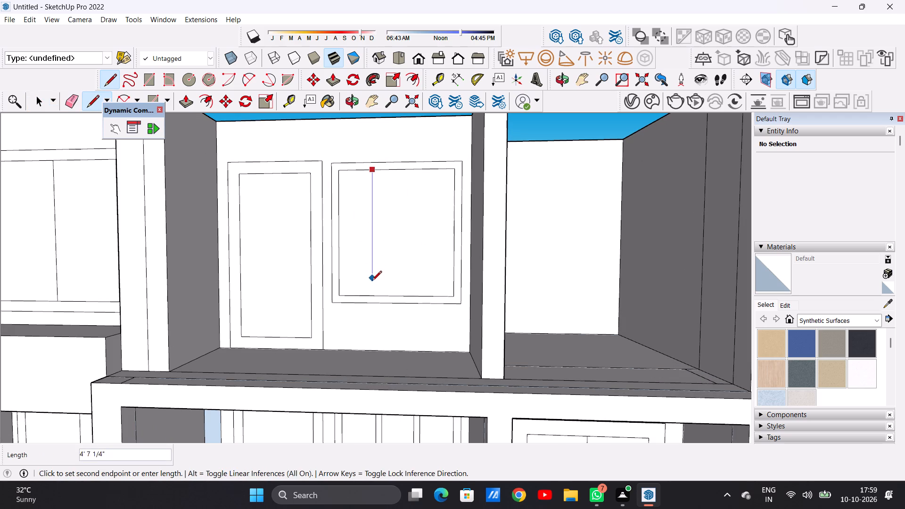
click(370, 295)
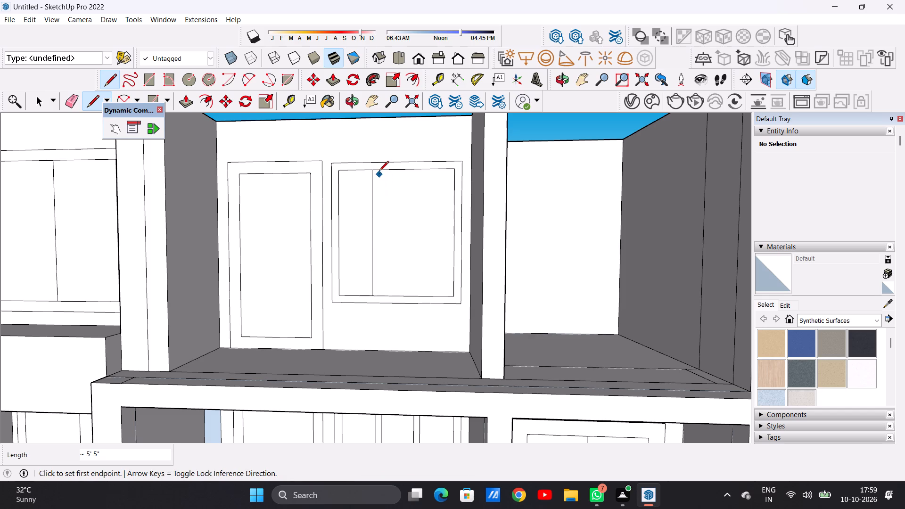
click(379, 170)
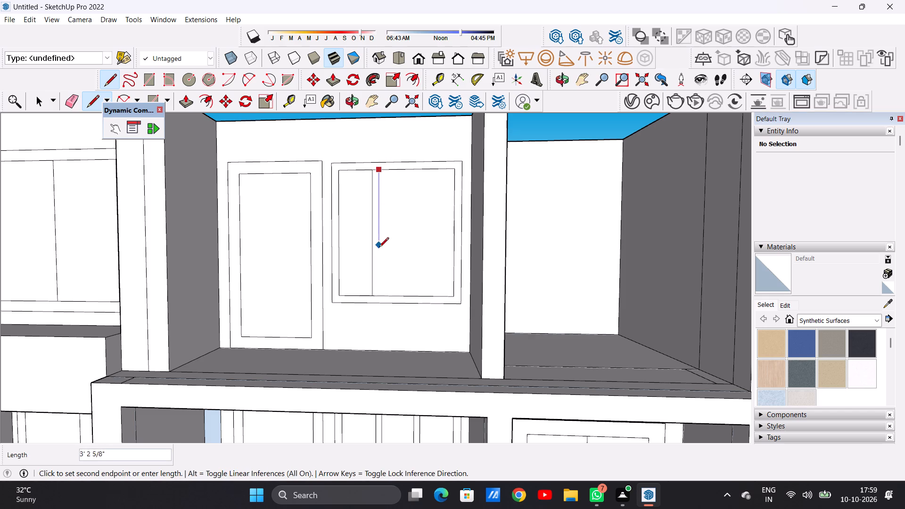
click(381, 297)
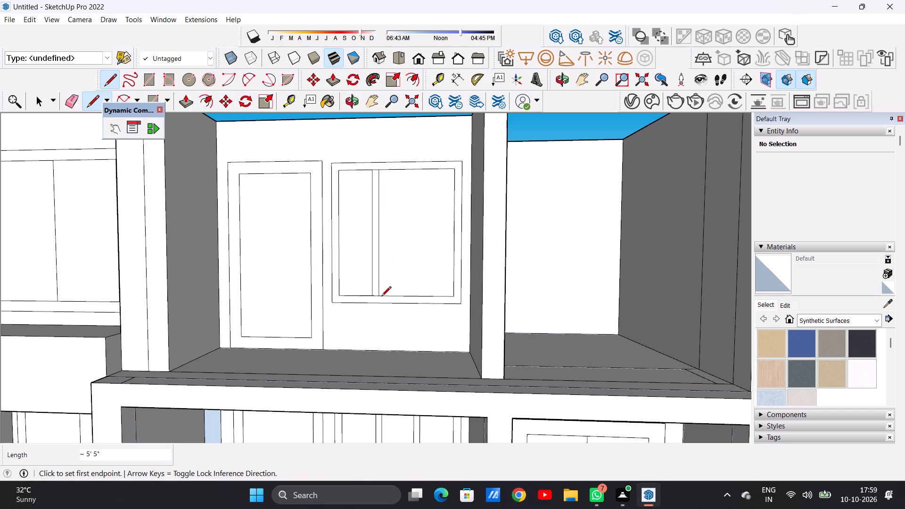
key(space)
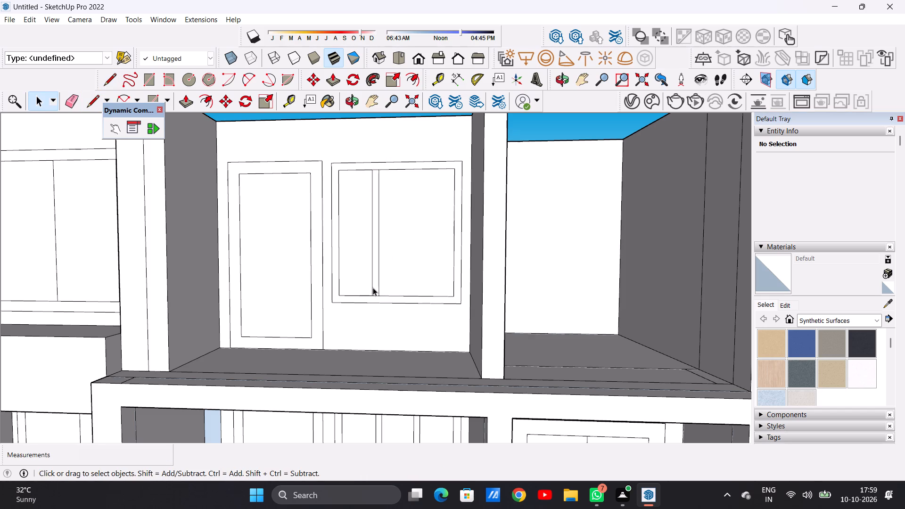
Copy the mullion strip about 1' 7" sideways within the window, away from the door, for a second mullion.
double_click(374, 287)
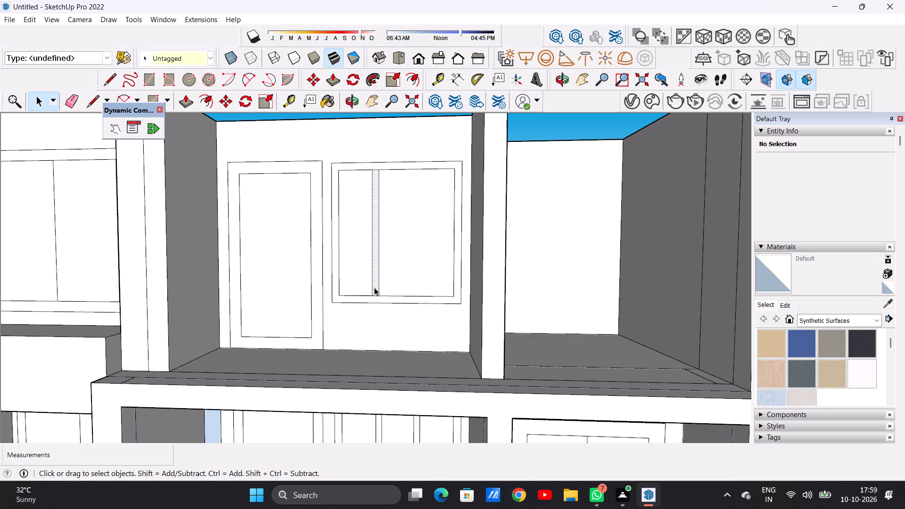
key(m)
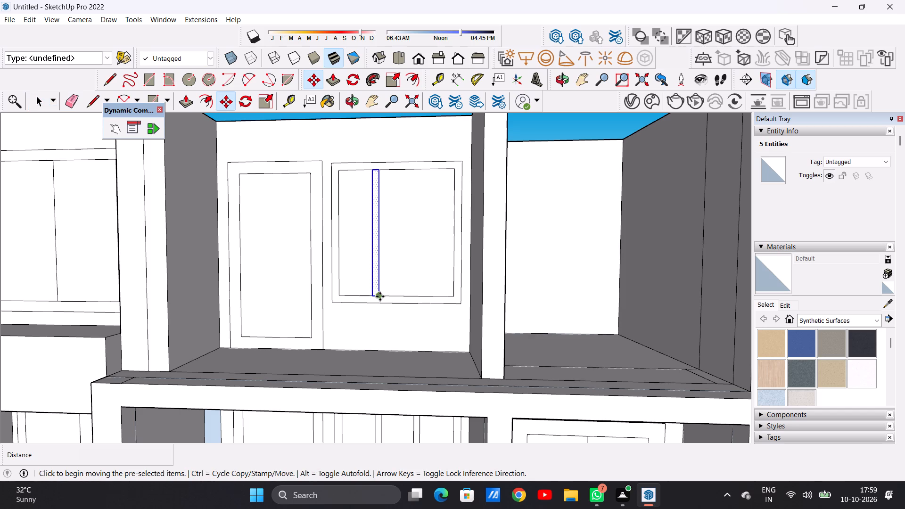
click(379, 296)
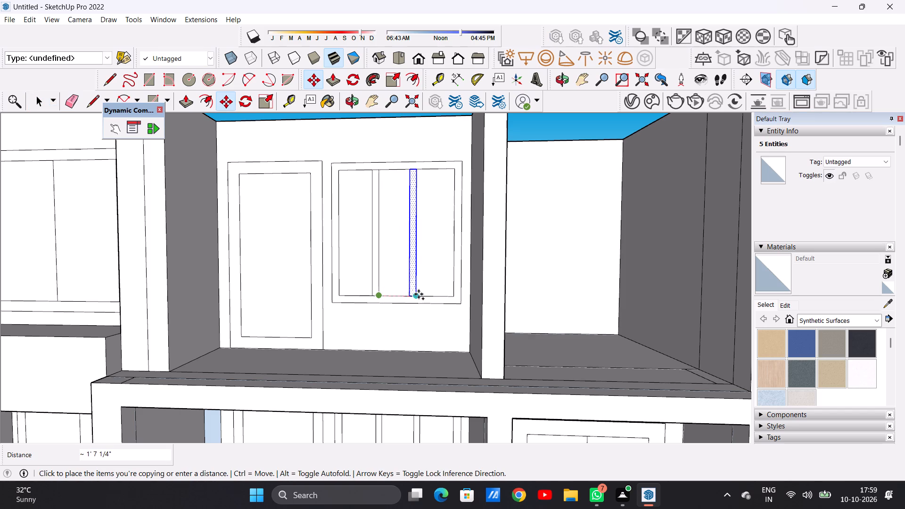
click(419, 294)
key(space)
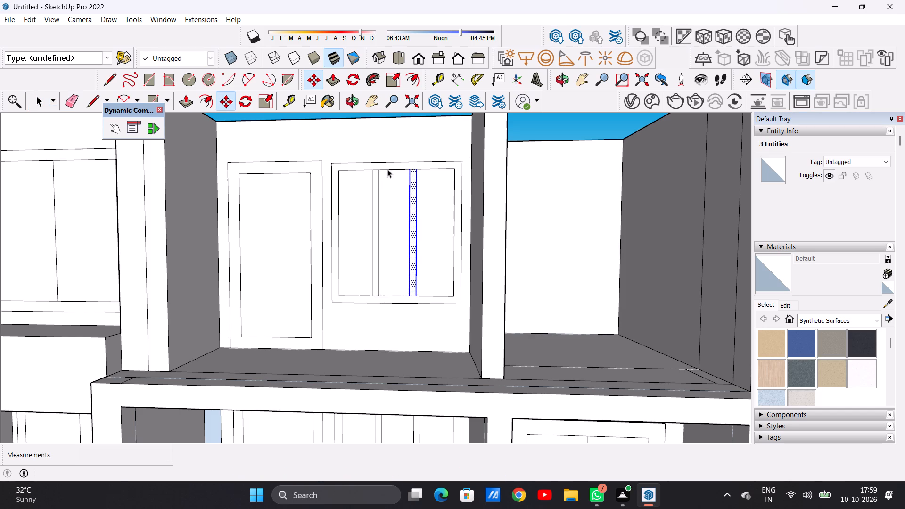
scroll(397, 206, down, 8)
click(385, 134)
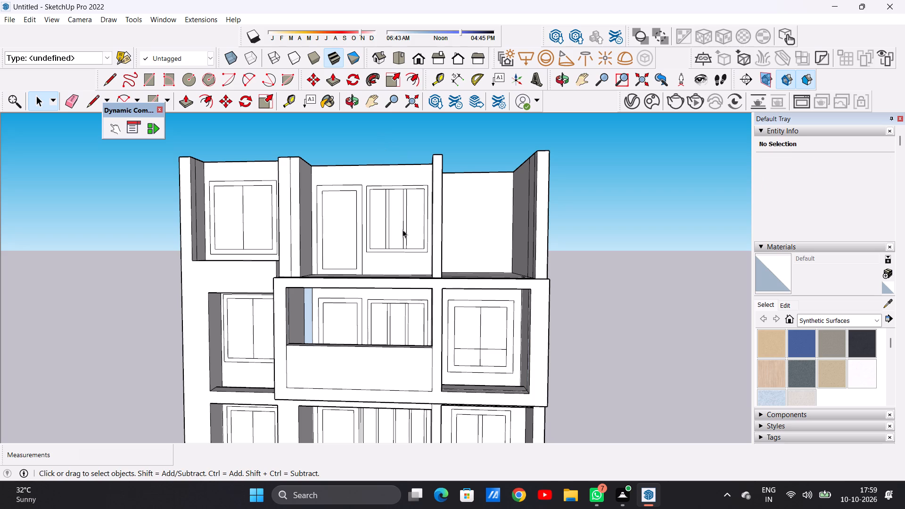
Examine the top storey's bays and the empty far end bay against the floors below from several angles.
scroll(420, 254, down, 5)
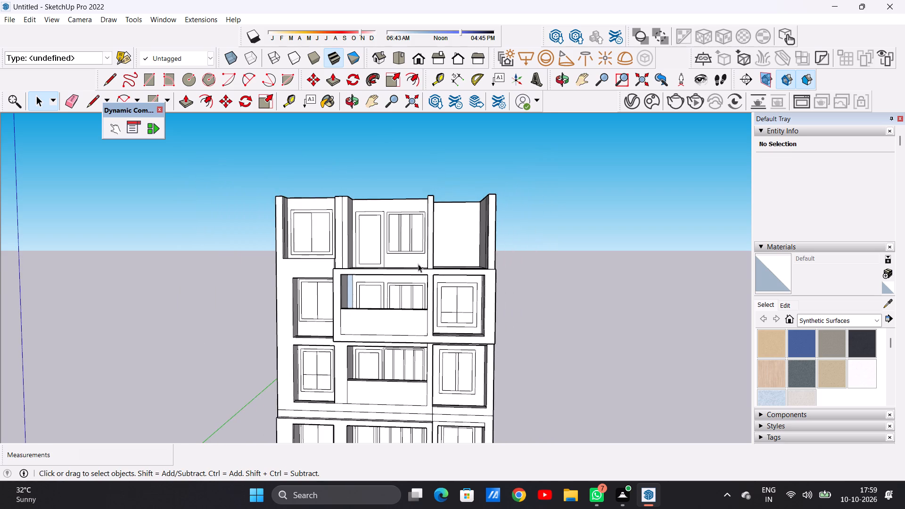
middle_drag(410, 259, 408, 245)
scroll(376, 275, down, 9)
scroll(417, 246, up, 4)
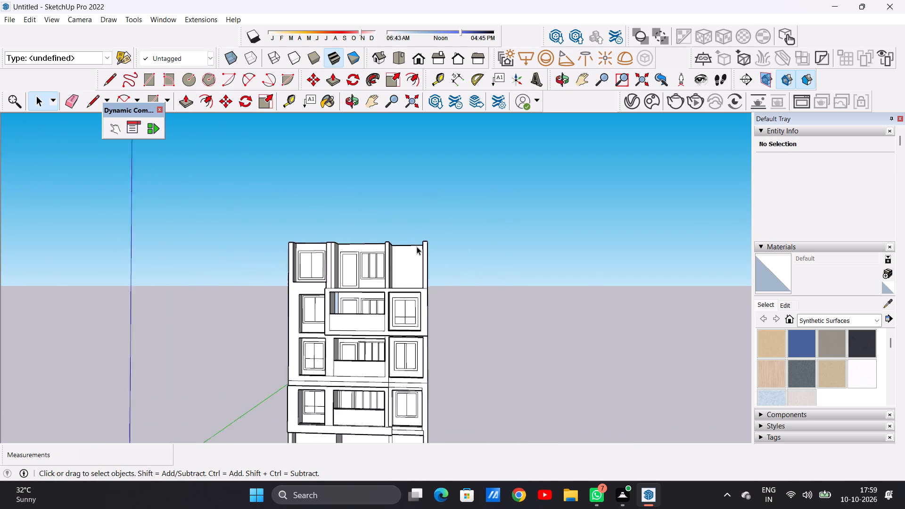
scroll(417, 246, up, 1)
middle_drag(404, 251, 456, 288)
middle_drag(453, 288, 399, 288)
scroll(401, 263, up, 5)
middle_drag(398, 262, 358, 285)
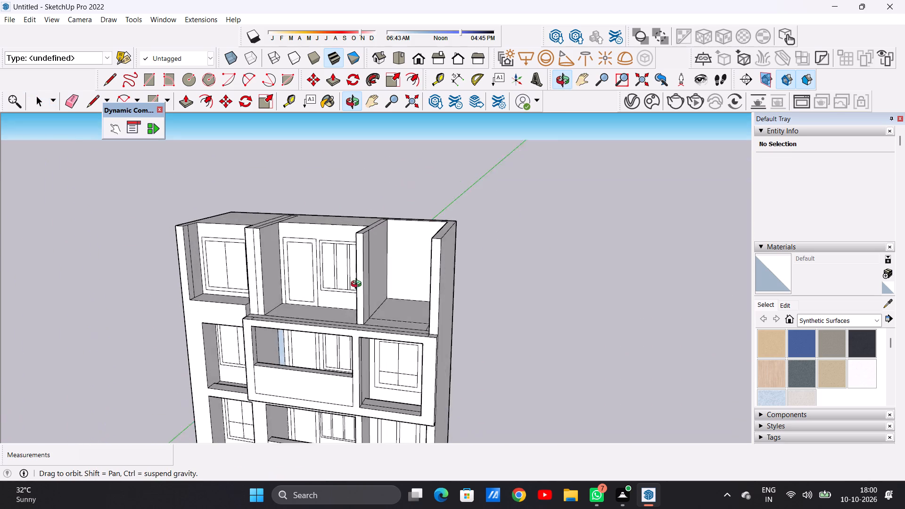
Pull the back wall of the top storey's empty end bay forward about 8' toward the front of the facade.
middle_drag(358, 285, 356, 319)
scroll(382, 251, up, 2)
key(p)
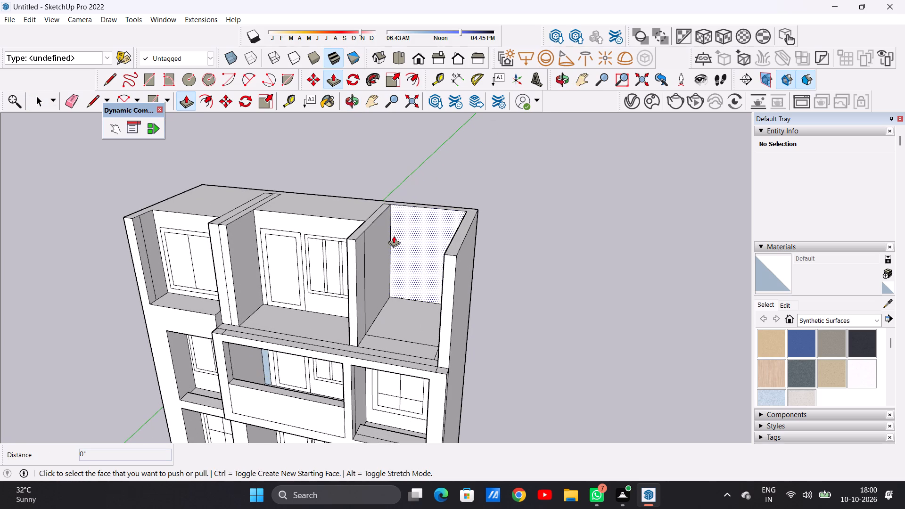
click(408, 227)
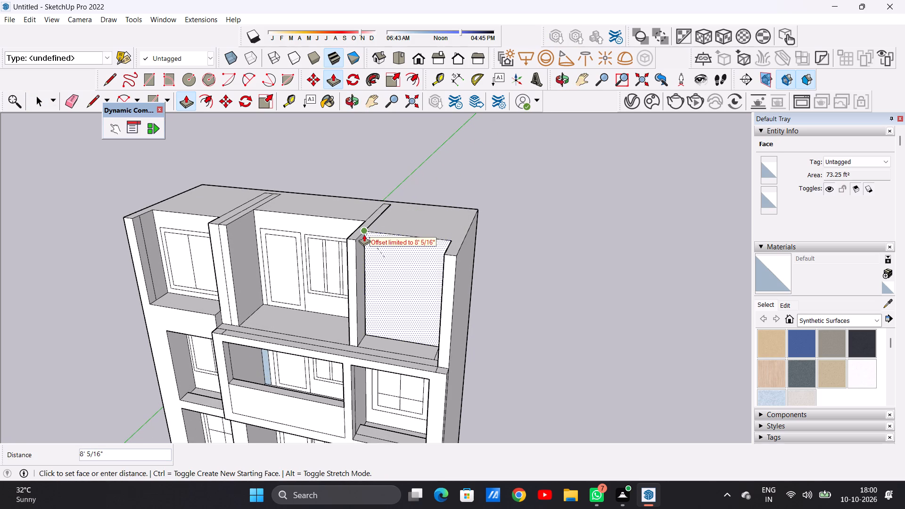
click(364, 234)
key(space)
scroll(405, 251, down, 5)
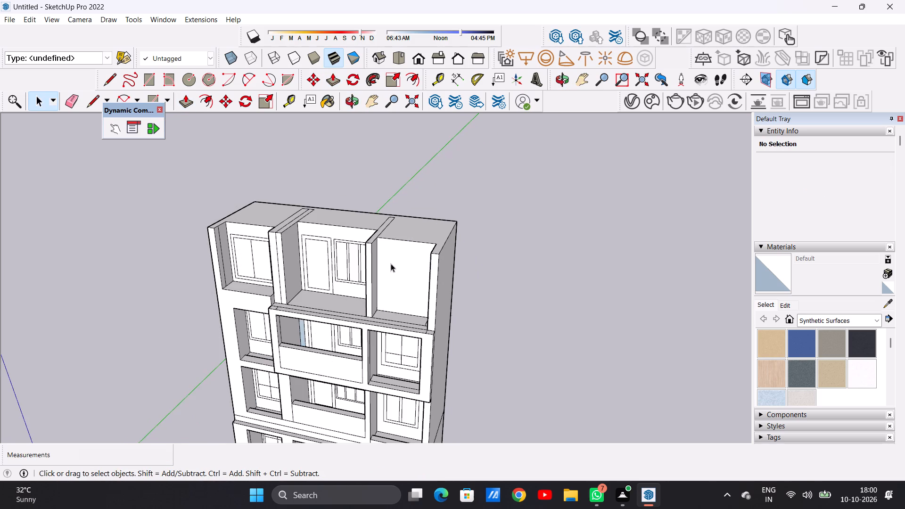
Examine the whole facade from the front and the side, comparing the top storey's bays with the floors below.
middle_drag(388, 263, 432, 220)
scroll(442, 217, down, 2)
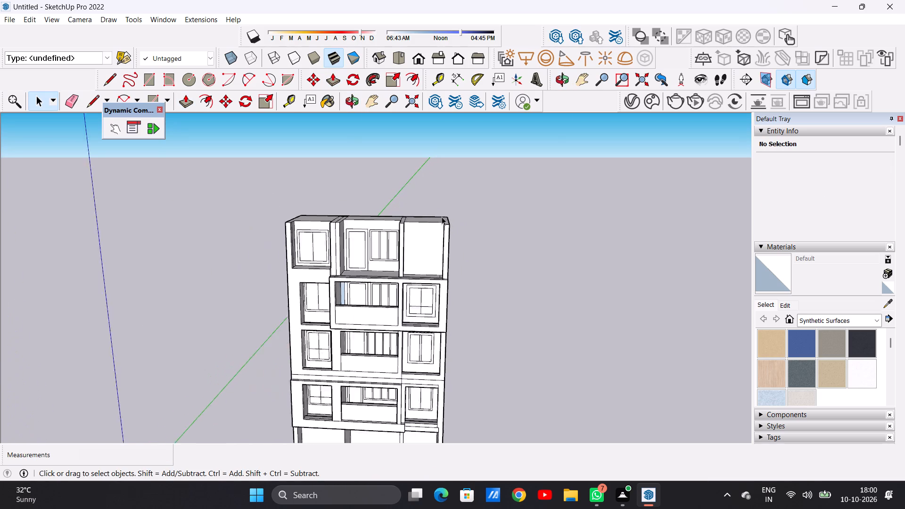
scroll(442, 217, down, 3)
middle_drag(439, 237, 453, 189)
scroll(422, 237, up, 6)
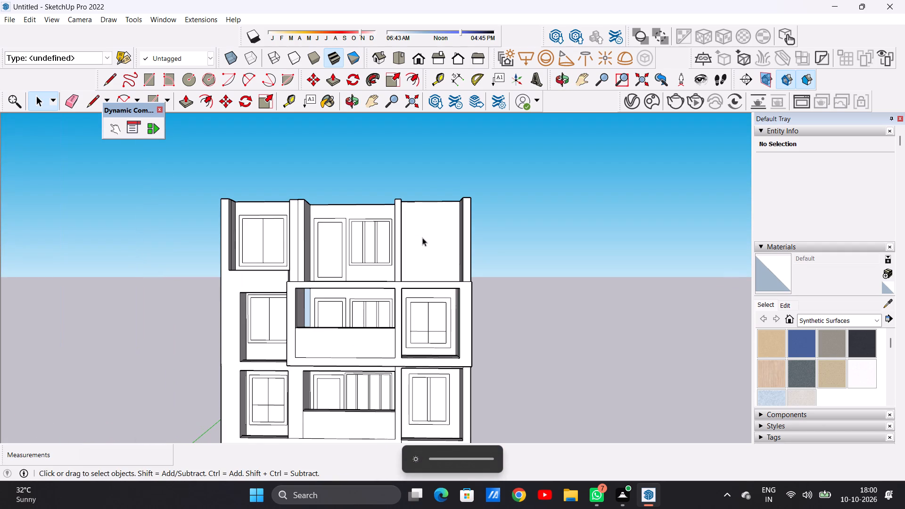
scroll(422, 238, down, 9)
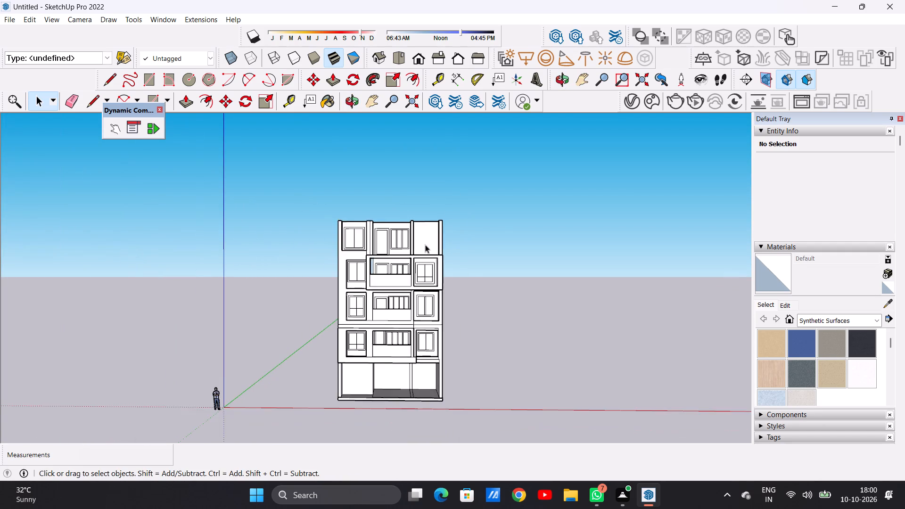
middle_drag(425, 245, 415, 257)
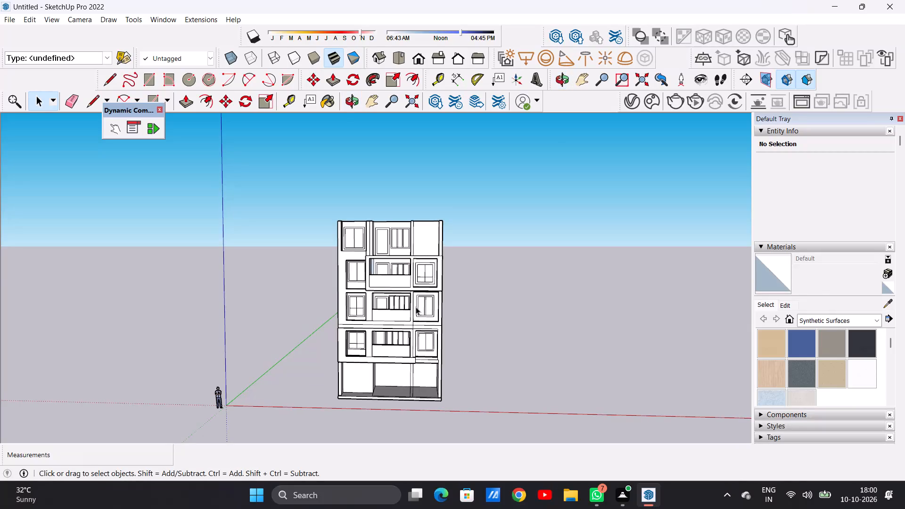
scroll(417, 219, up, 7)
middle_drag(442, 260, 423, 261)
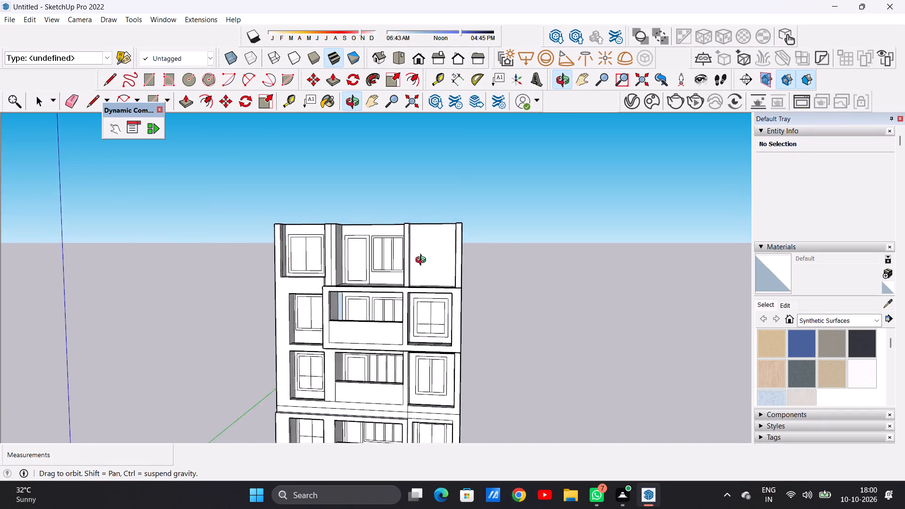
middle_drag(423, 261, 424, 245)
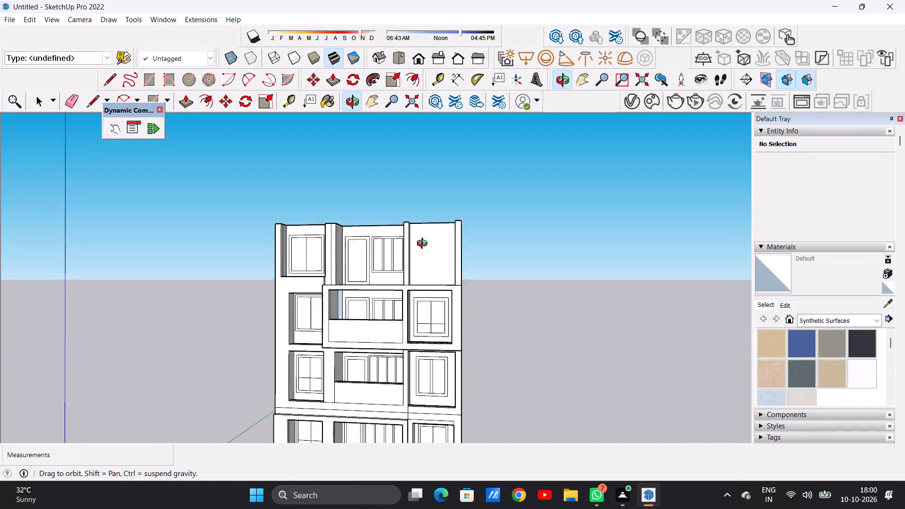
middle_drag(424, 245, 429, 306)
scroll(426, 265, up, 4)
middle_drag(428, 266, 429, 257)
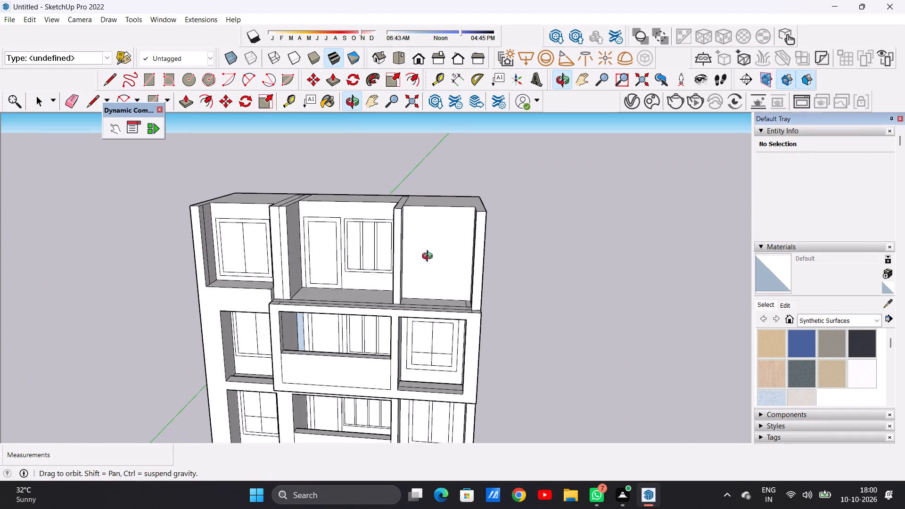
middle_drag(429, 257, 444, 228)
scroll(440, 228, up, 2)
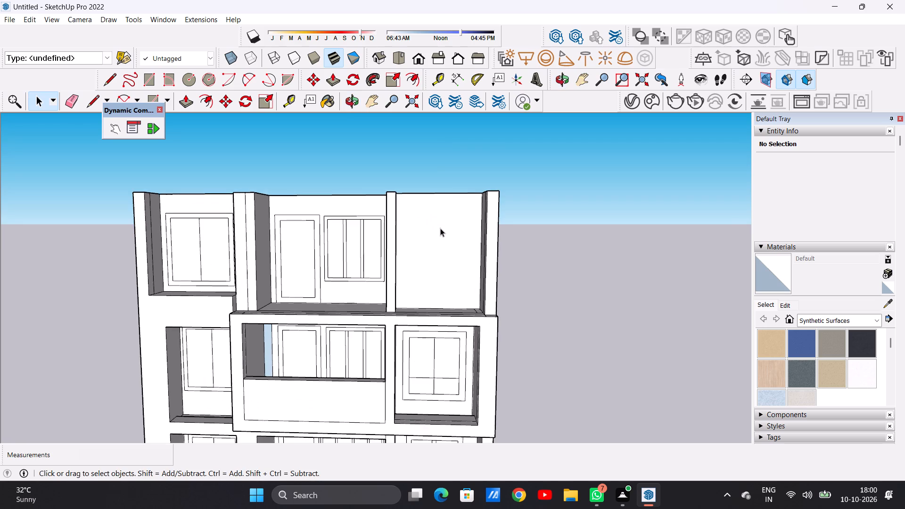
scroll(438, 248, down, 6)
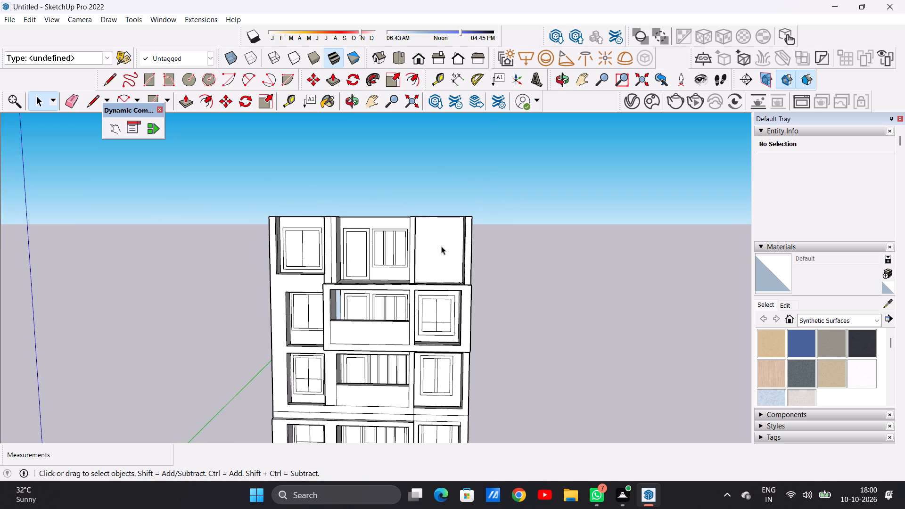
scroll(314, 250, down, 7)
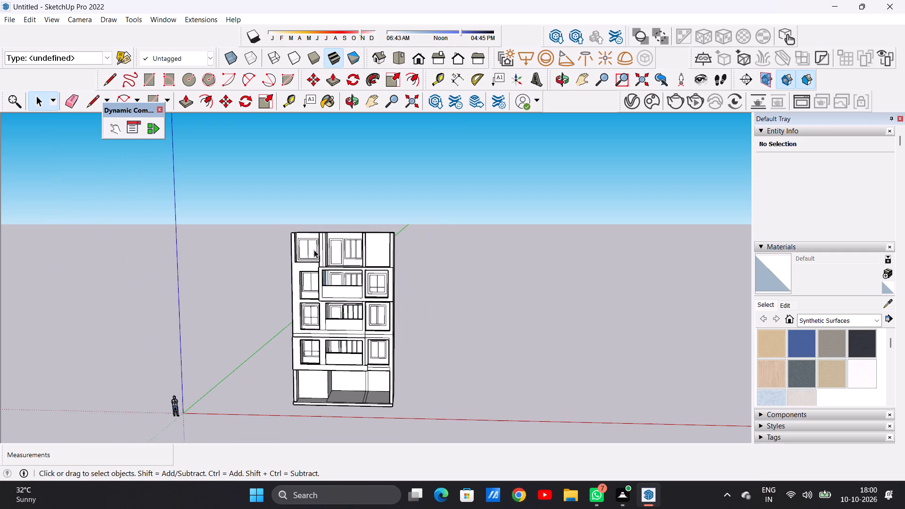
scroll(314, 250, down, 1)
scroll(378, 351, up, 5)
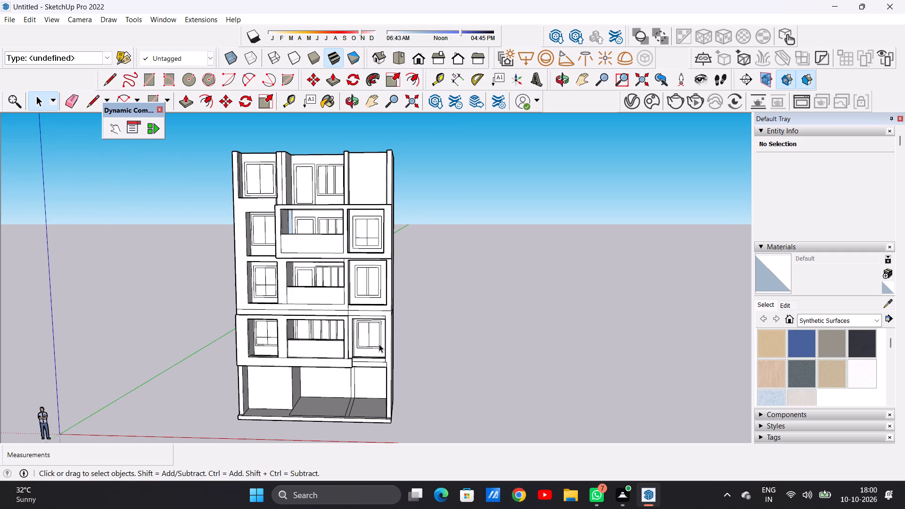
scroll(379, 344, down, 4)
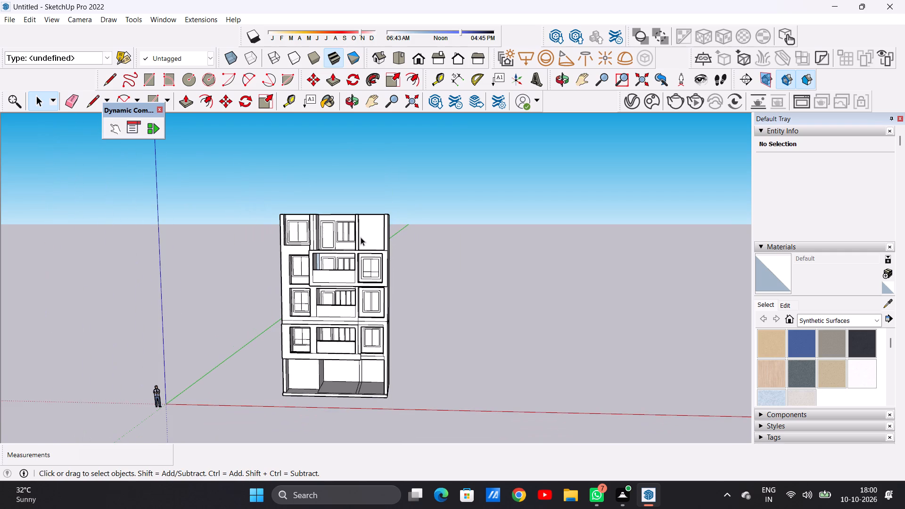
scroll(360, 230, up, 7)
middle_drag(385, 242, 135, 255)
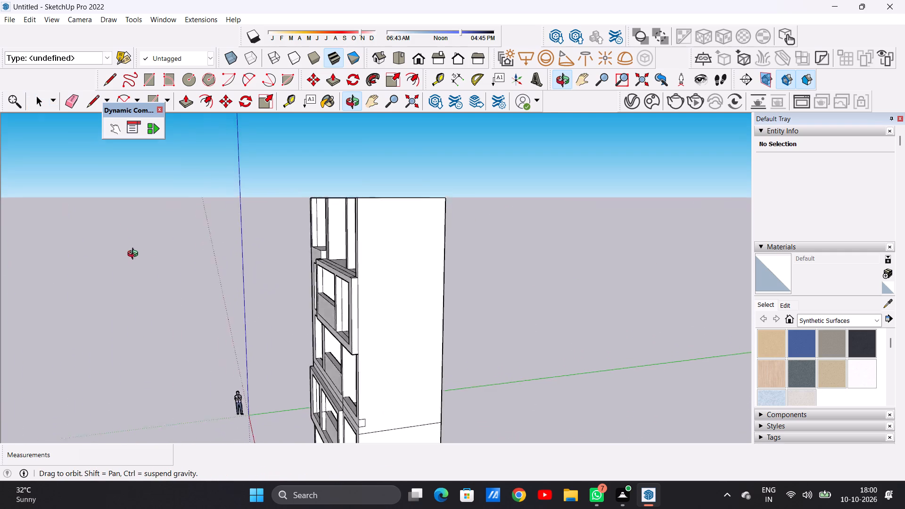
middle_drag(135, 255, 377, 265)
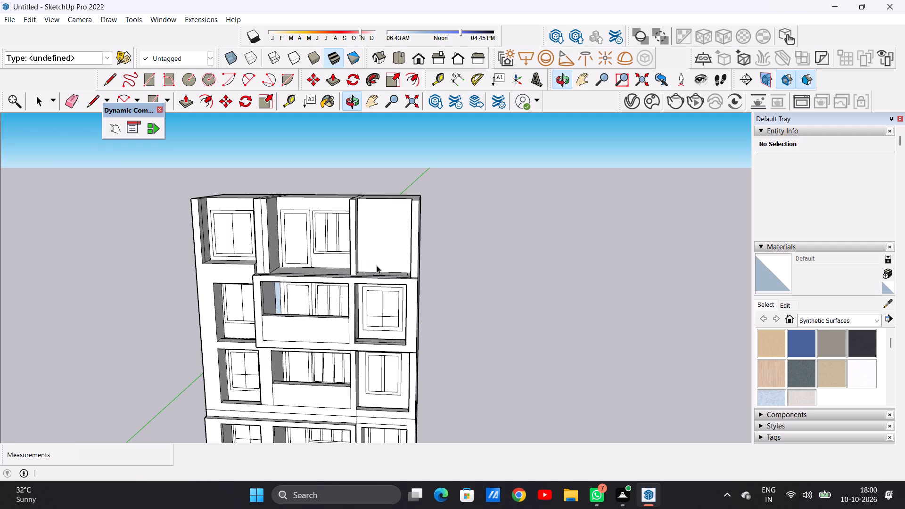
scroll(220, 306, up, 4)
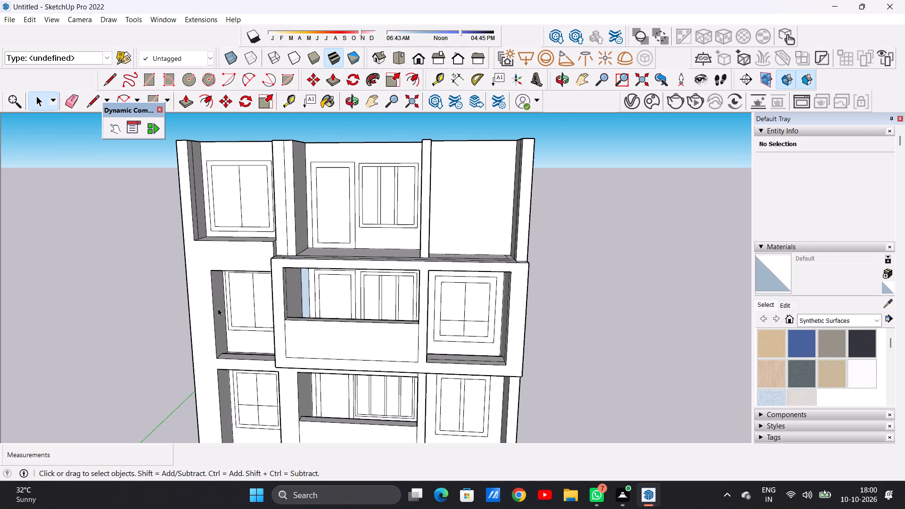
Push the outer side wall of the window recess one storey below the top about 1' 4 1/4" toward the building's edge.
key(p)
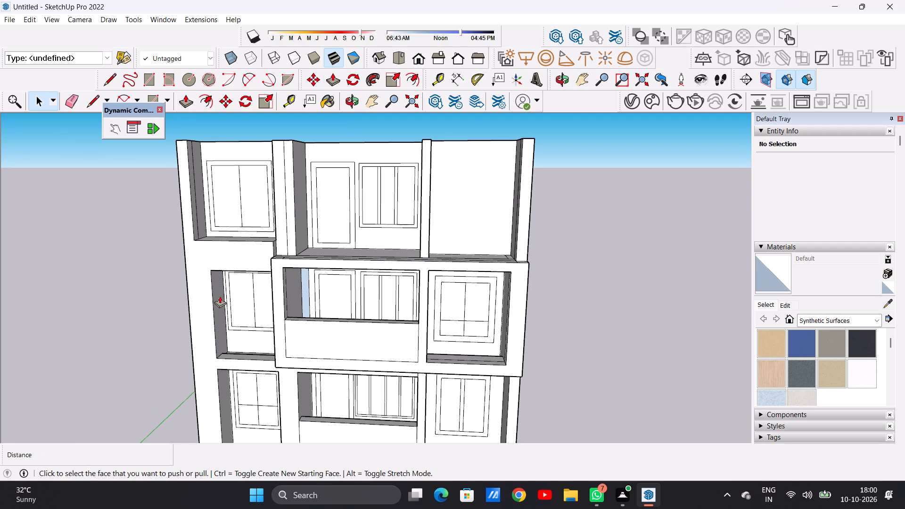
scroll(222, 304, up, 6)
click(221, 304)
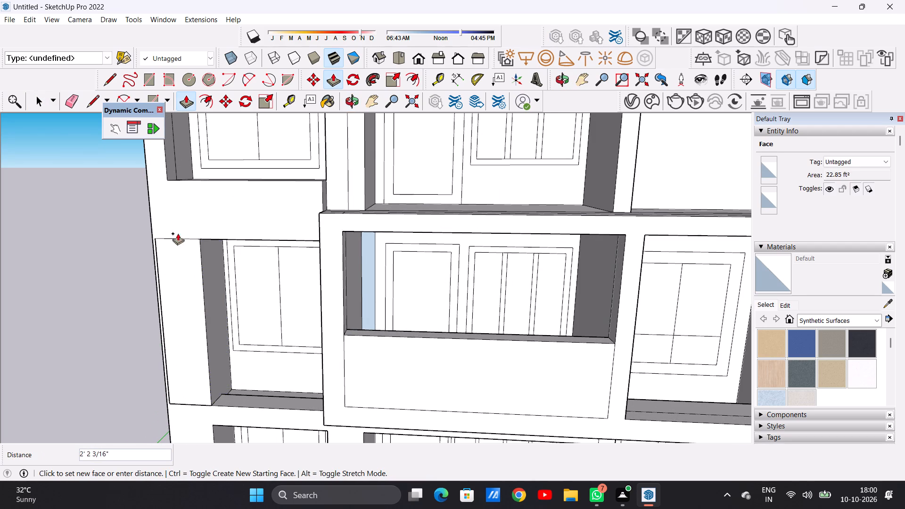
click(172, 181)
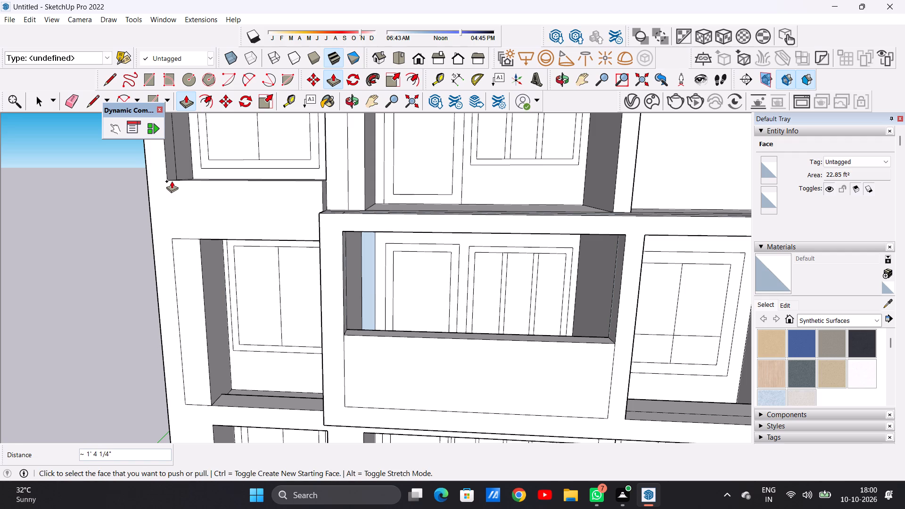
key(space)
scroll(207, 253, down, 14)
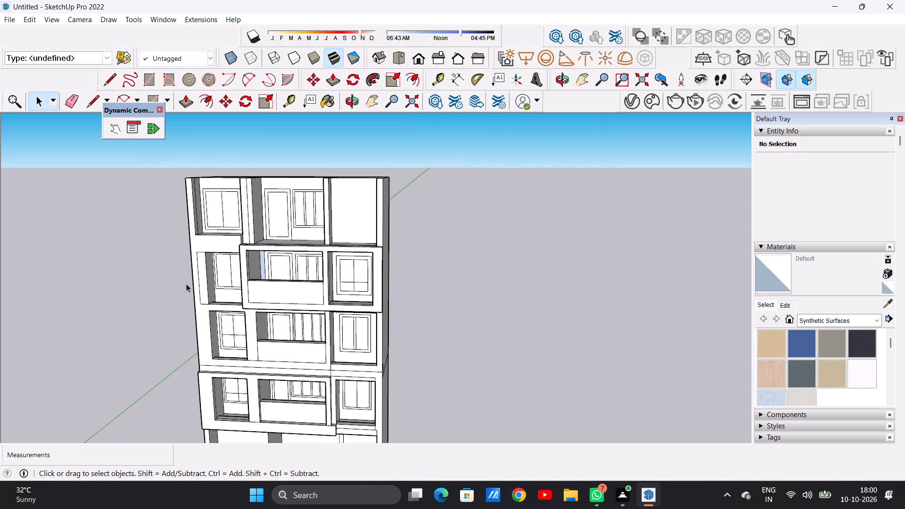
Push the same window recess's dark side wall outward about 1' 2 7/16" to widen the opening.
middle_drag(202, 271, 220, 246)
scroll(214, 269, up, 4)
middle_drag(210, 275, 179, 282)
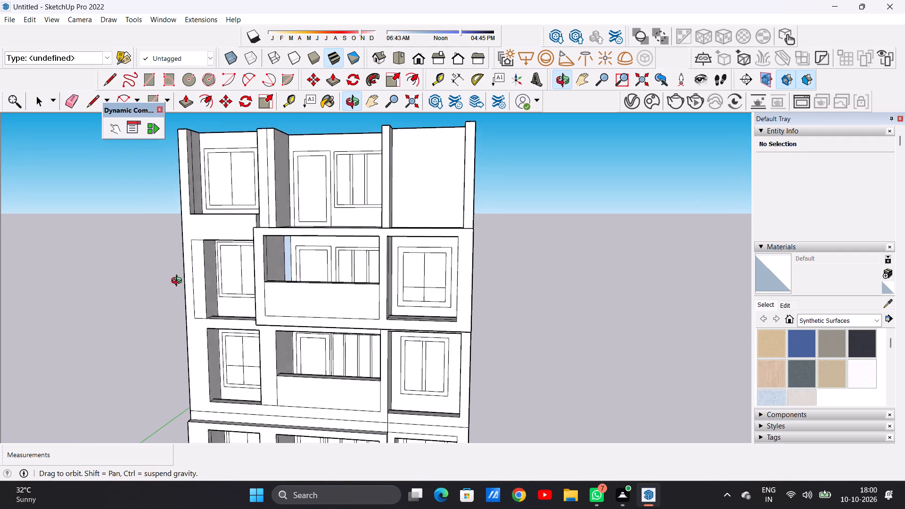
middle_drag(179, 282, 164, 296)
scroll(283, 268, down, 7)
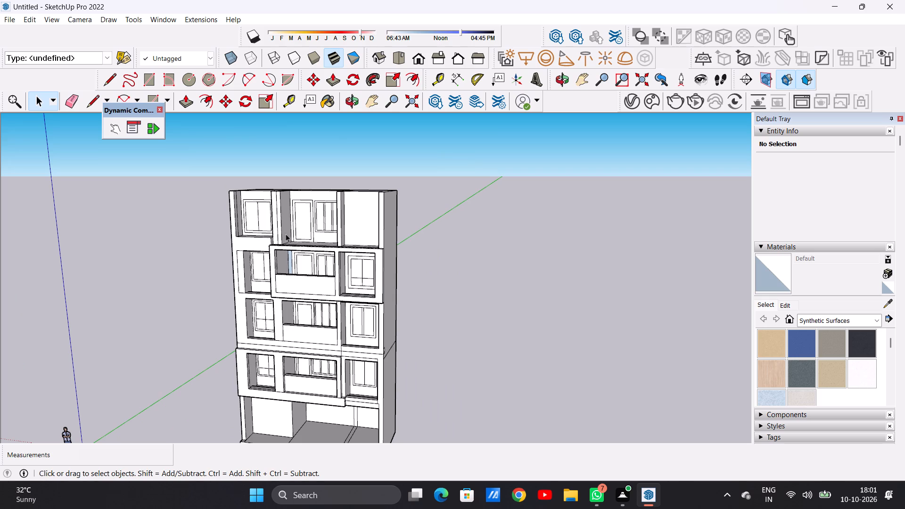
scroll(243, 259, up, 11)
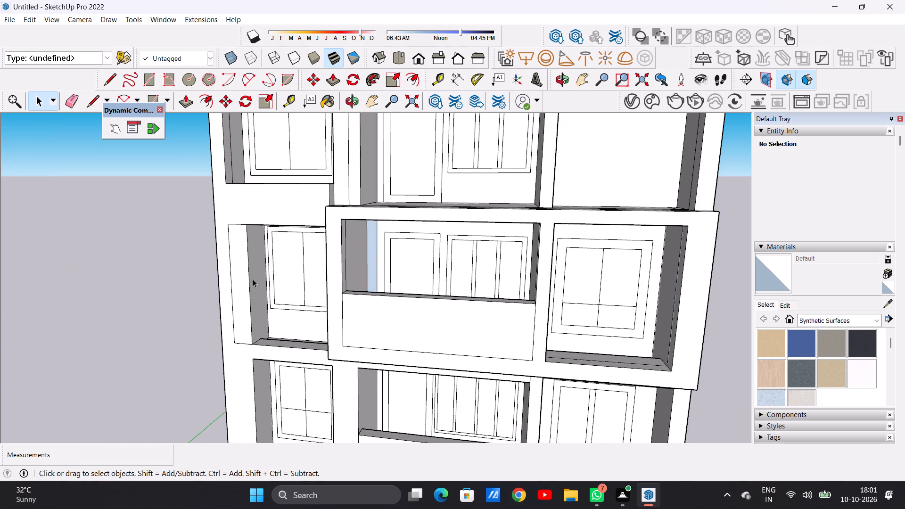
key(p)
scroll(254, 284, up, 4)
click(254, 281)
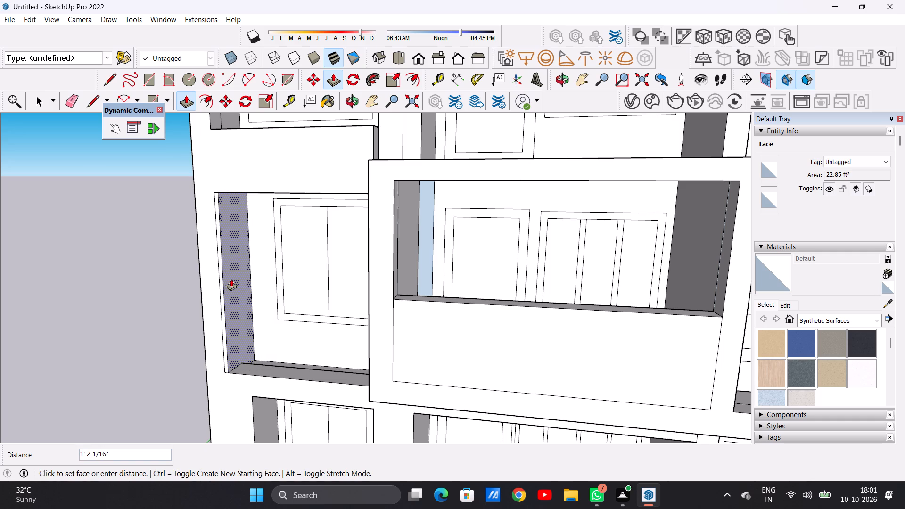
click(230, 277)
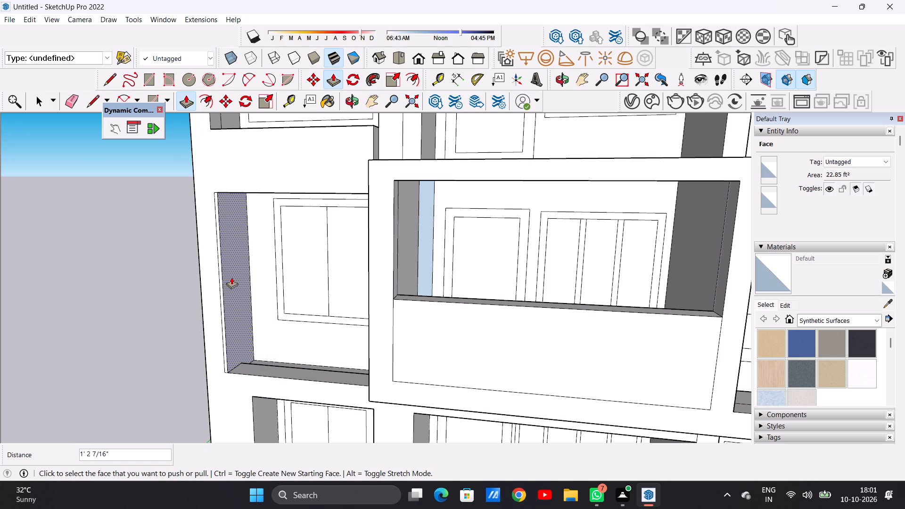
key(space)
Examine the widened recess and its two-pane window against the matching windows on the other storeys.
scroll(258, 317, down, 8)
middle_drag(248, 308, 271, 290)
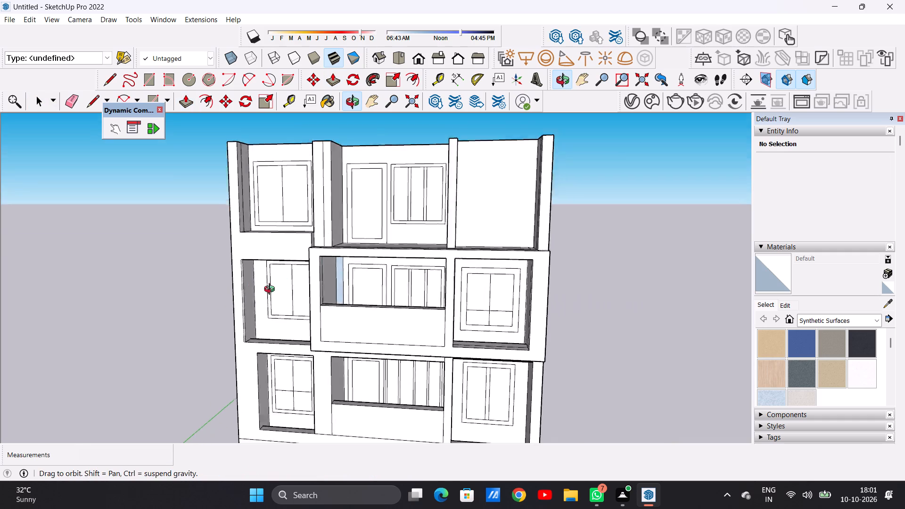
middle_drag(271, 290, 299, 277)
scroll(254, 310, down, 9)
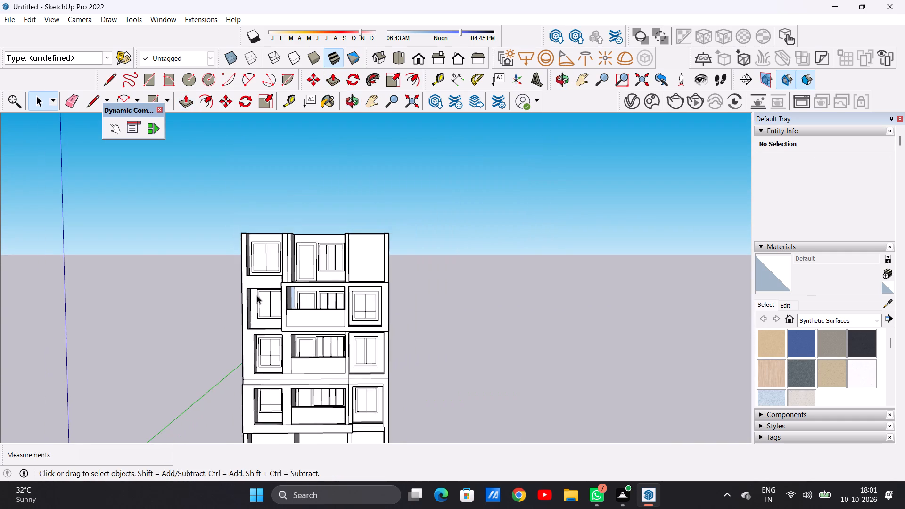
scroll(261, 273, up, 18)
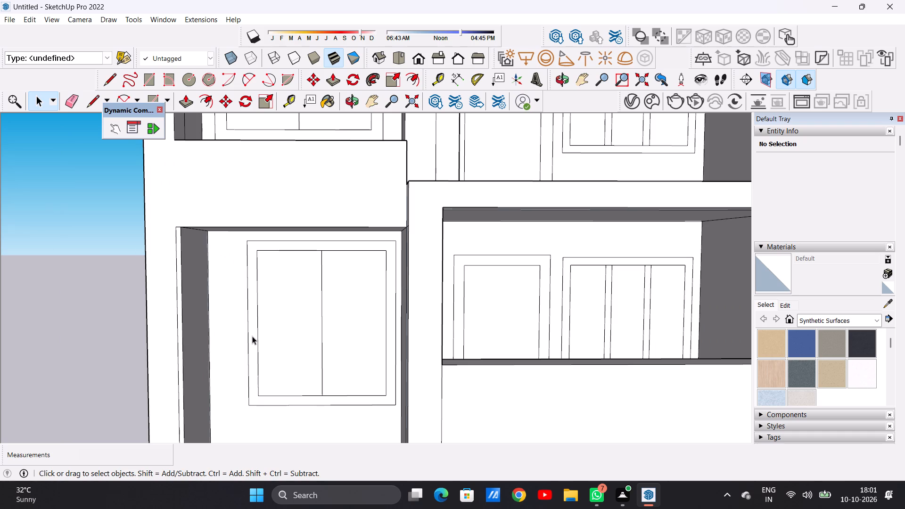
triple_click(252, 336)
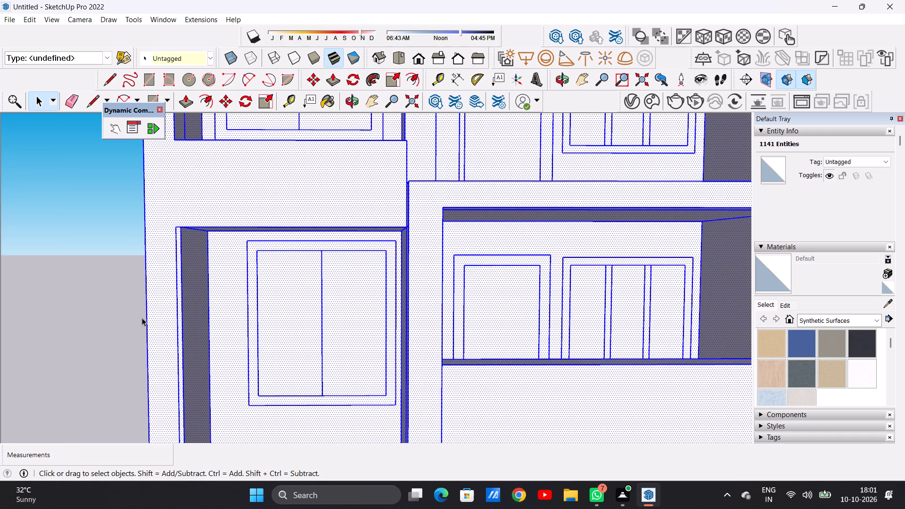
double_click(120, 312)
scroll(303, 321, down, 7)
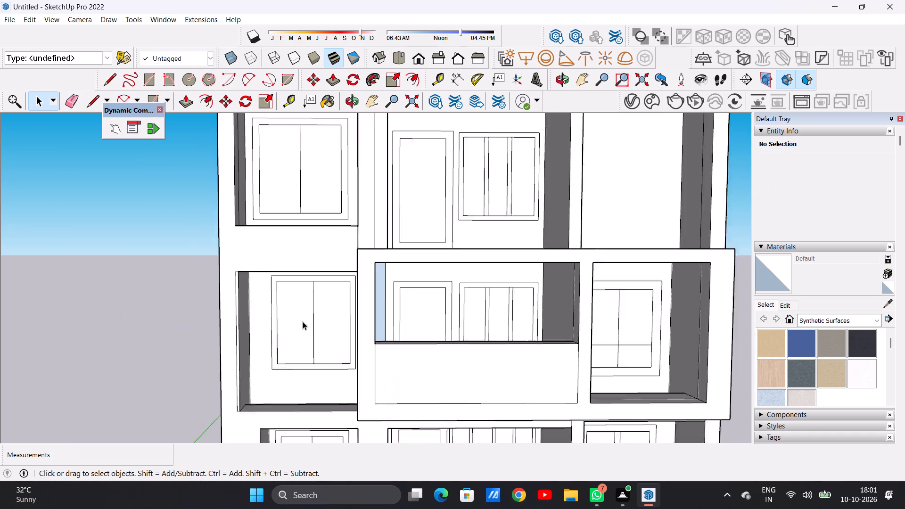
scroll(303, 321, down, 2)
scroll(300, 333, up, 6)
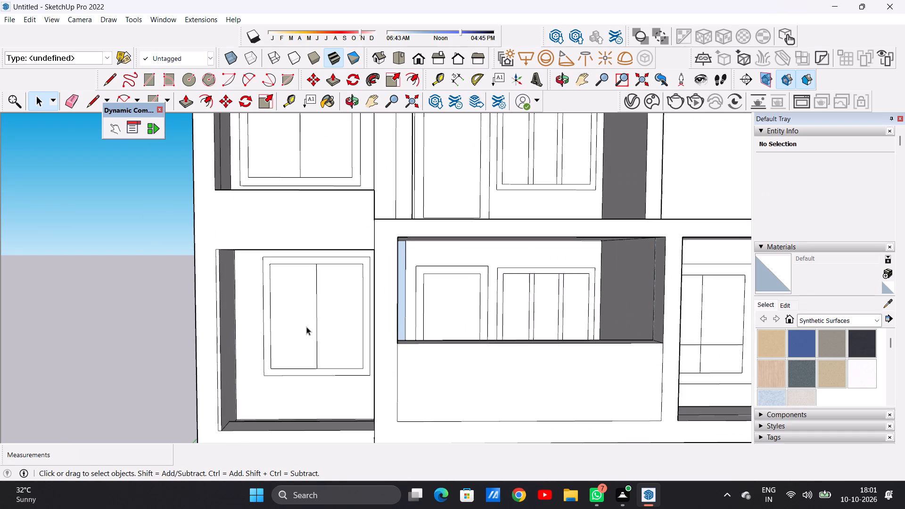
key(e)
scroll(318, 333, down, 3)
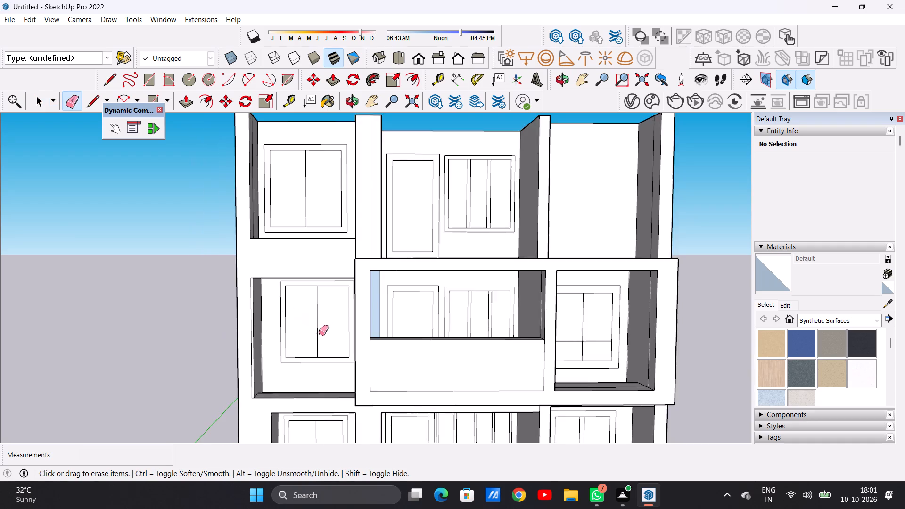
scroll(319, 333, down, 16)
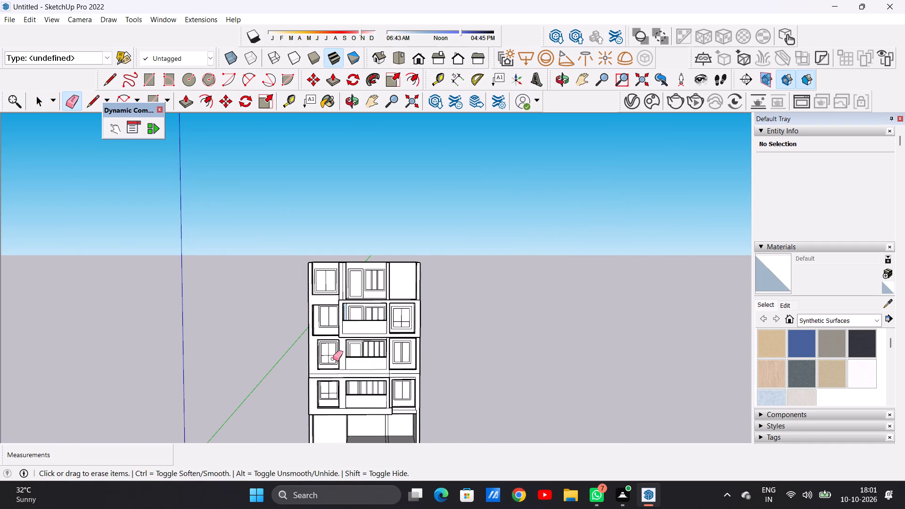
Erase the two-pane window and all its frame lines from the end-bay recess one storey below the top.
scroll(334, 354, up, 7)
scroll(313, 287, up, 5)
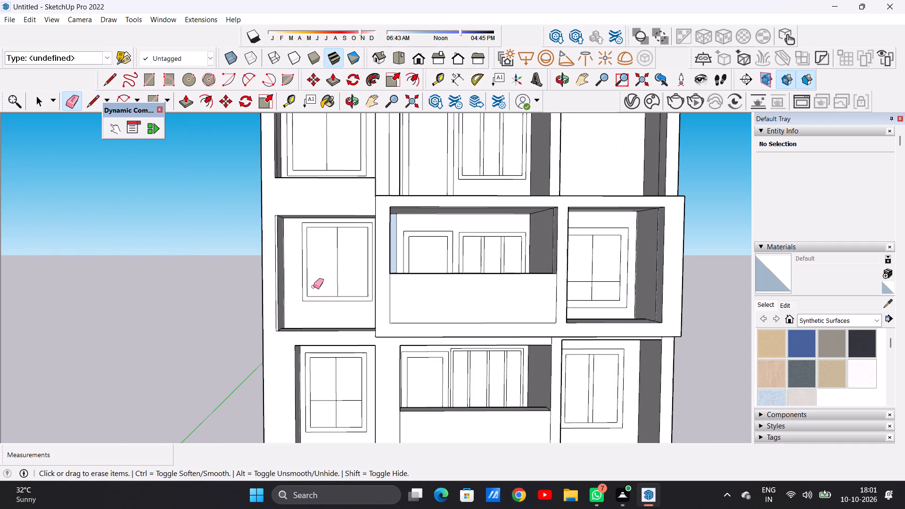
scroll(313, 287, up, 1)
drag(300, 264, 307, 265)
drag(342, 261, 336, 265)
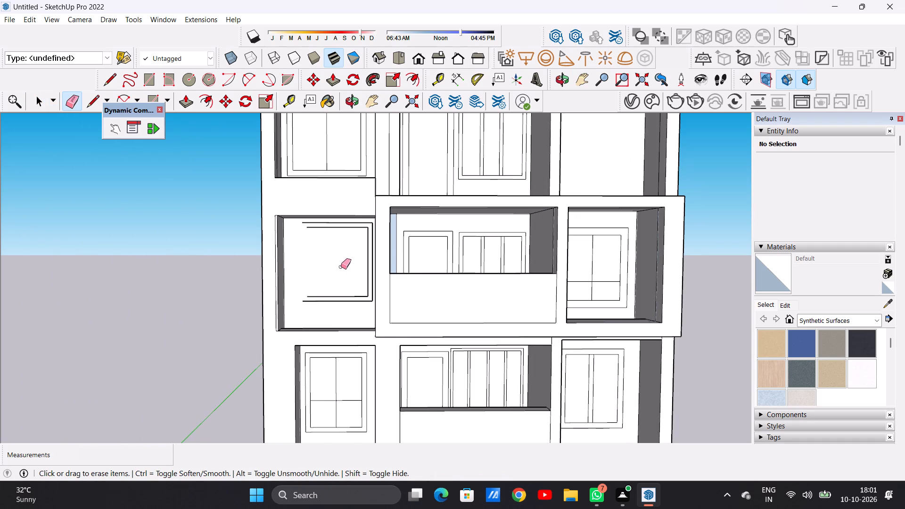
scroll(348, 270, up, 1)
scroll(348, 270, down, 1)
scroll(348, 270, up, 3)
drag(363, 204, 361, 218)
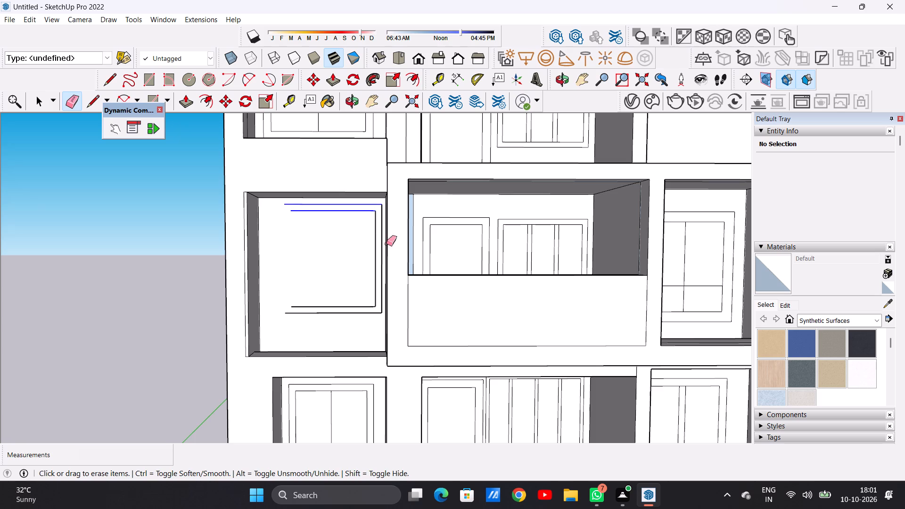
scroll(381, 250, up, 11)
drag(395, 235, 368, 243)
scroll(364, 235, down, 7)
drag(349, 336, 349, 350)
drag(346, 331, 346, 338)
key(space)
Pull the recess side wall beside the projecting balcony frame inward about 7 15/16" to narrow the opening.
scroll(341, 328, down, 16)
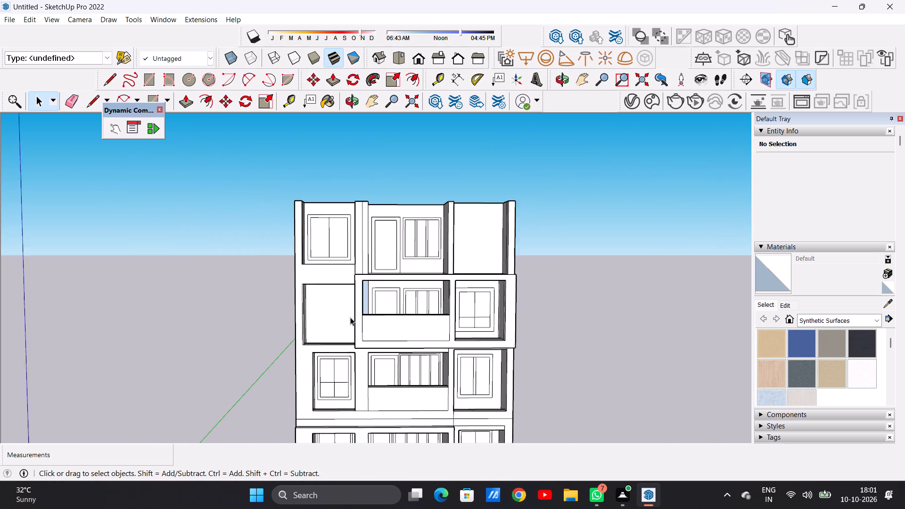
scroll(350, 317, down, 2)
scroll(344, 328, up, 6)
scroll(344, 328, down, 1)
scroll(344, 328, up, 1)
middle_drag(347, 314, 423, 340)
scroll(374, 328, up, 6)
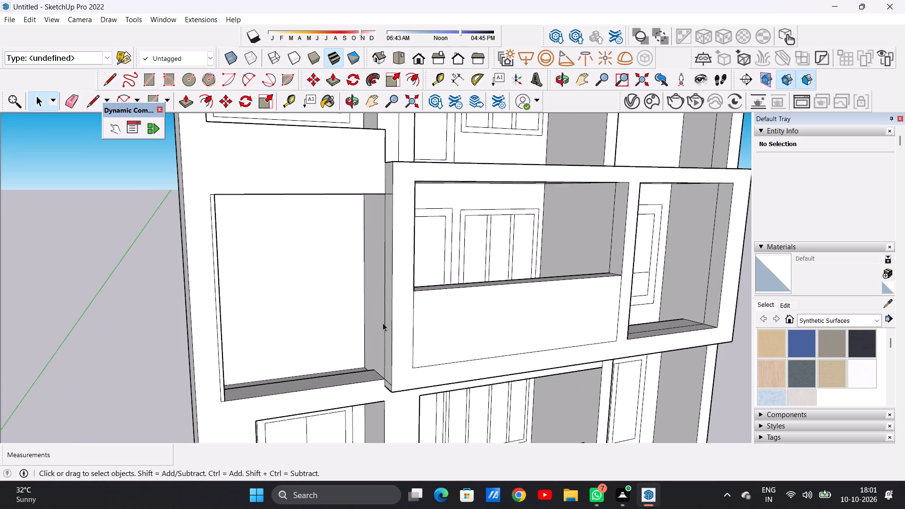
scroll(382, 327, up, 4)
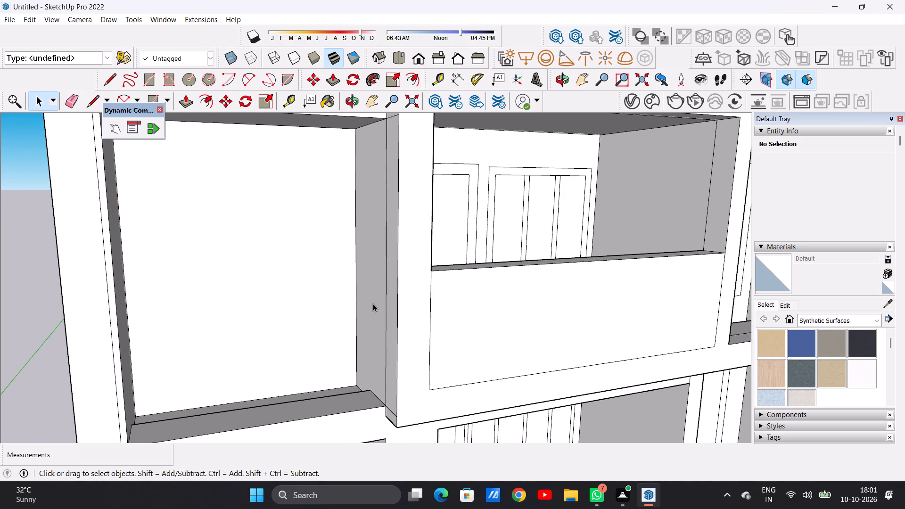
scroll(374, 311, down, 1)
middle_drag(386, 313, 408, 328)
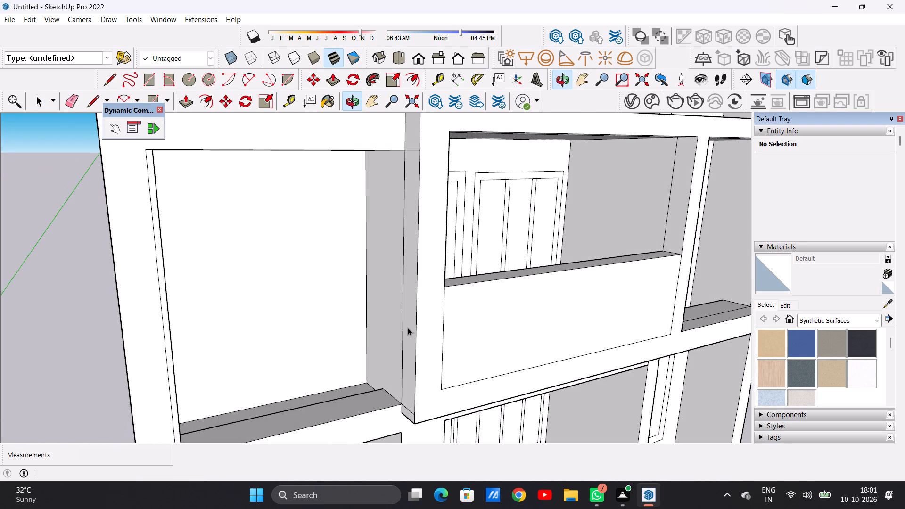
key(p)
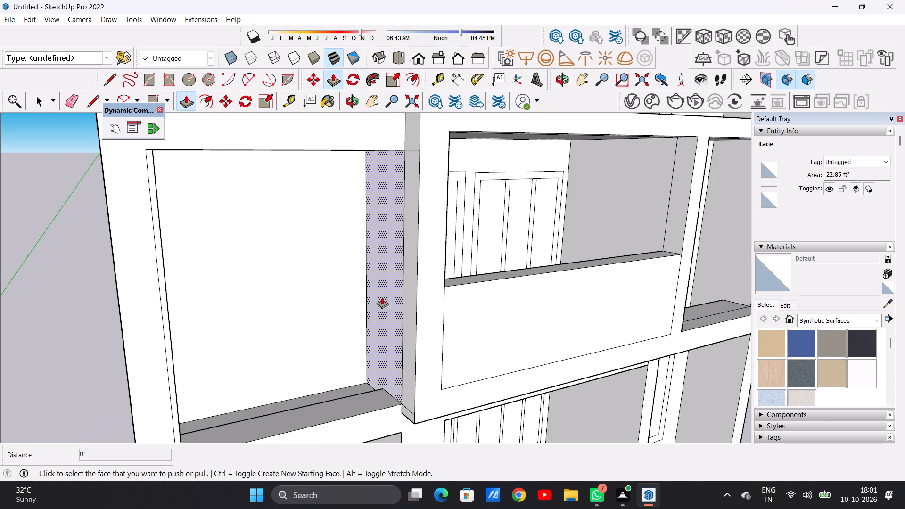
click(382, 297)
scroll(362, 301, down, 11)
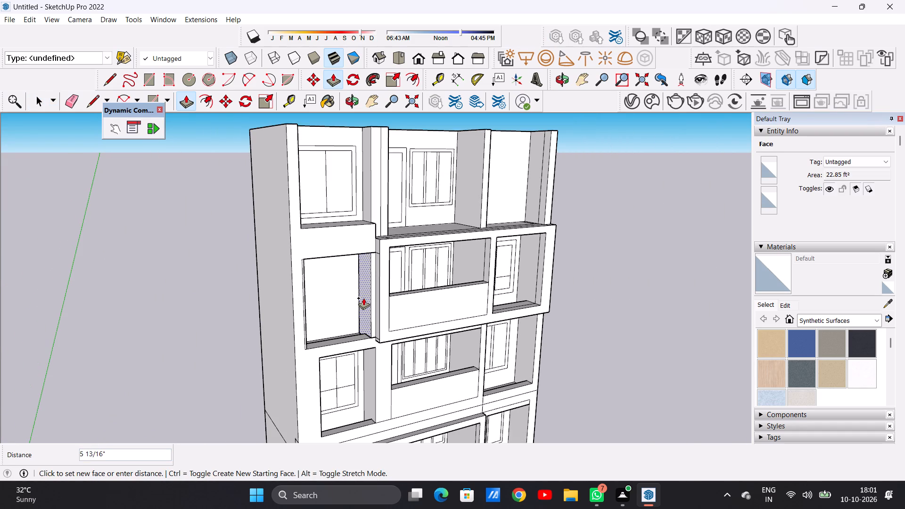
click(362, 299)
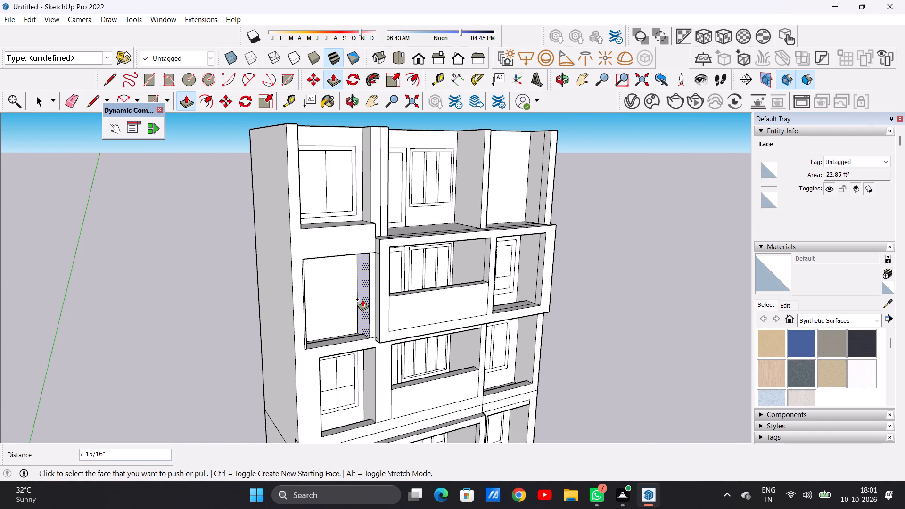
key(space)
Level the rear strip of the same recess's sill with its front ledge, moving it about 3 7/8".
scroll(396, 328, down, 1)
middle_drag(355, 329, 283, 305)
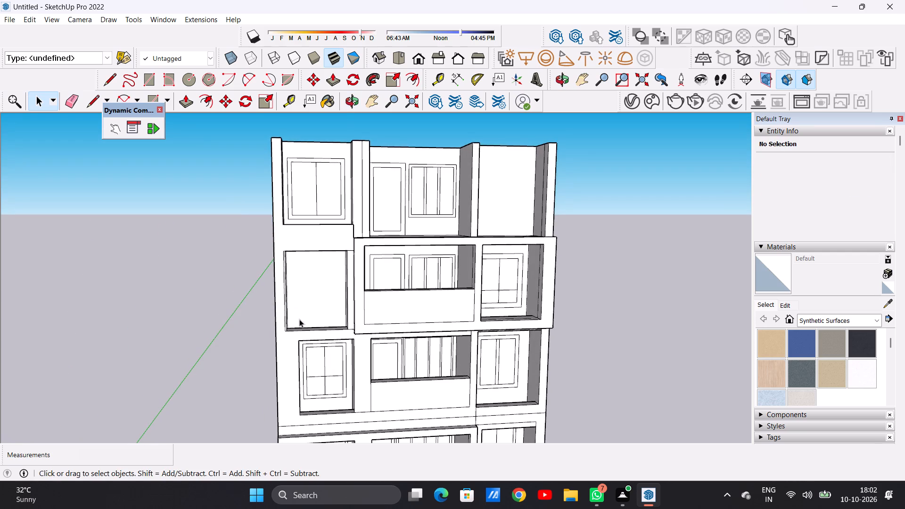
scroll(333, 332, down, 3)
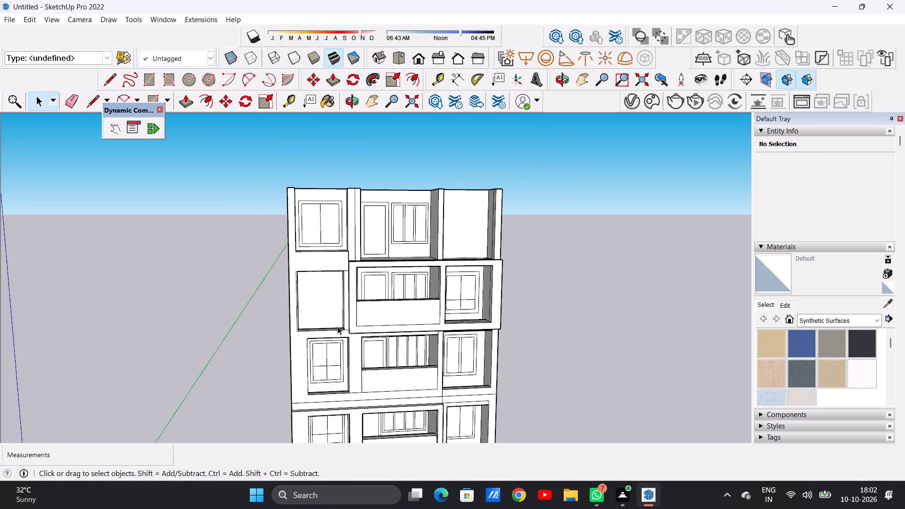
scroll(338, 317, up, 7)
middle_drag(336, 317, 323, 312)
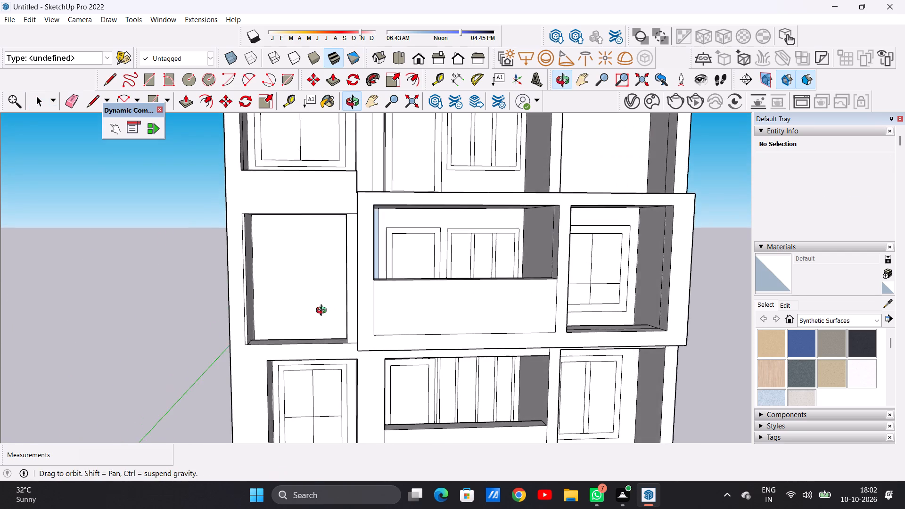
middle_drag(323, 312, 323, 311)
scroll(323, 311, up, 1)
scroll(332, 319, down, 9)
middle_drag(332, 323, 333, 348)
scroll(325, 344, up, 1)
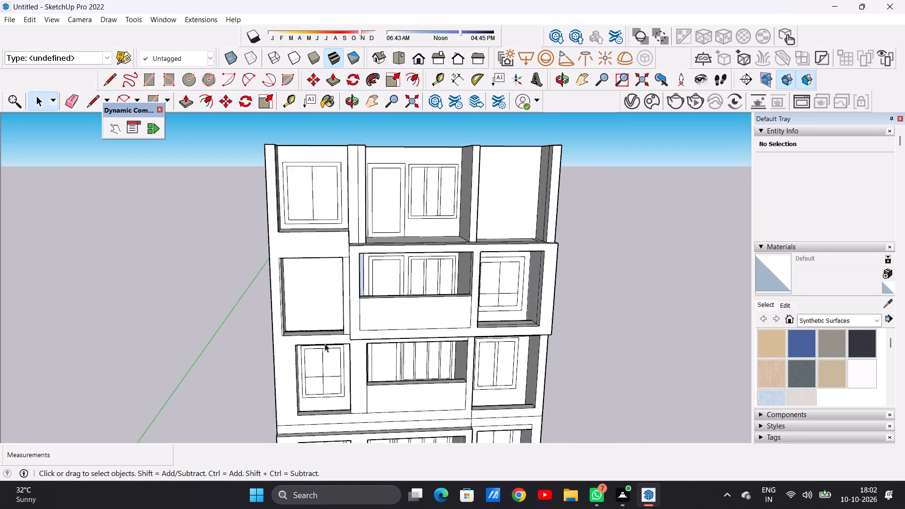
scroll(325, 344, up, 2)
key(p)
middle_drag(323, 319, 326, 333)
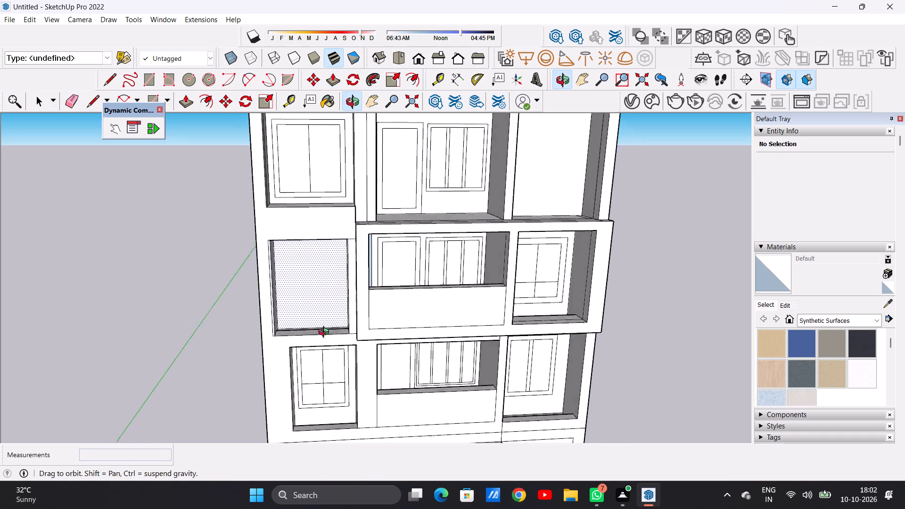
middle_drag(326, 333, 322, 360)
scroll(329, 333, up, 10)
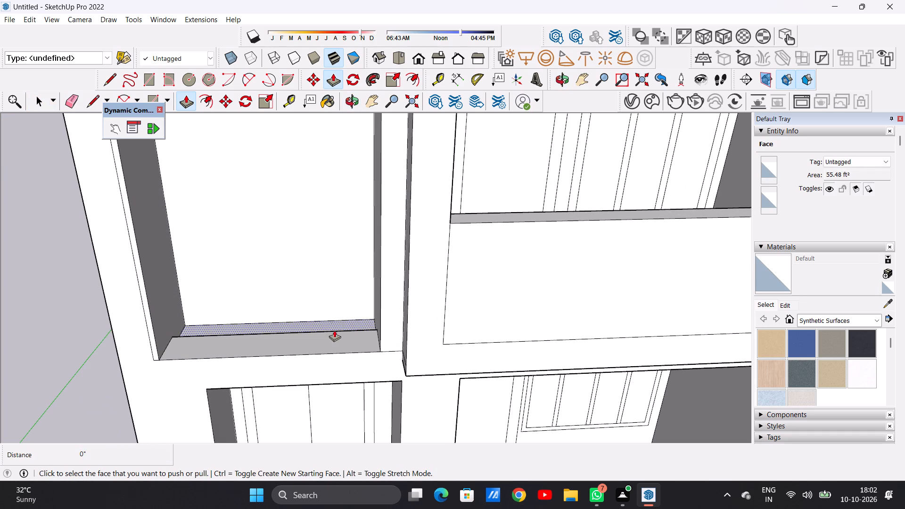
middle_drag(334, 330, 342, 375)
scroll(353, 341, up, 6)
click(354, 339)
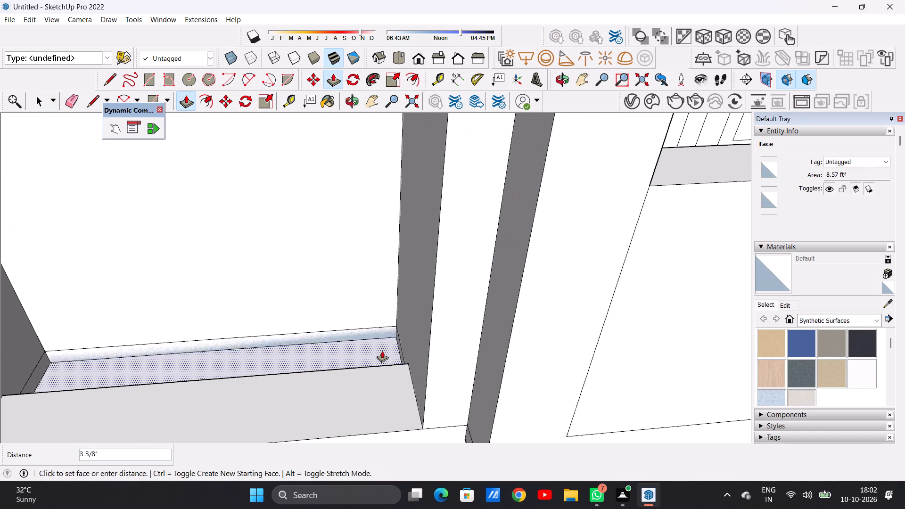
click(405, 362)
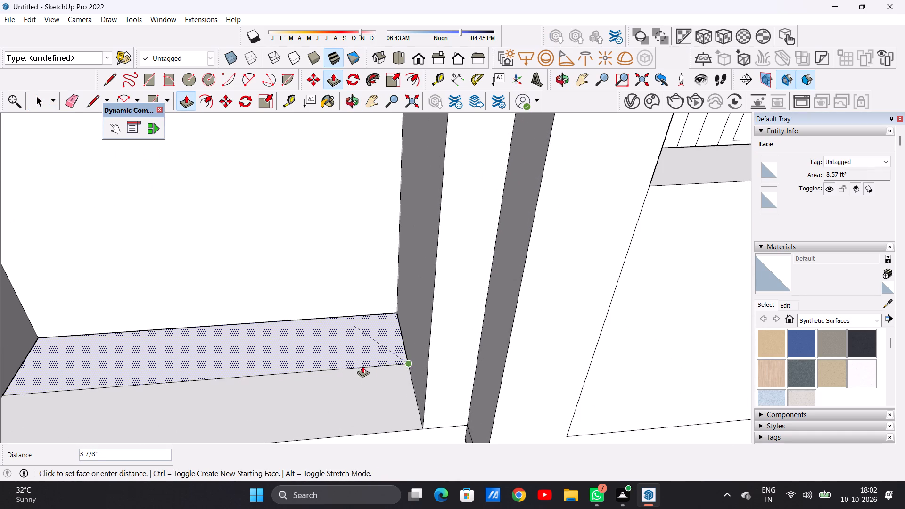
Raise the sill of the emptied recess about 1' 2 1/4" to shorten the opening from below.
scroll(358, 369, down, 10)
scroll(337, 375, up, 2)
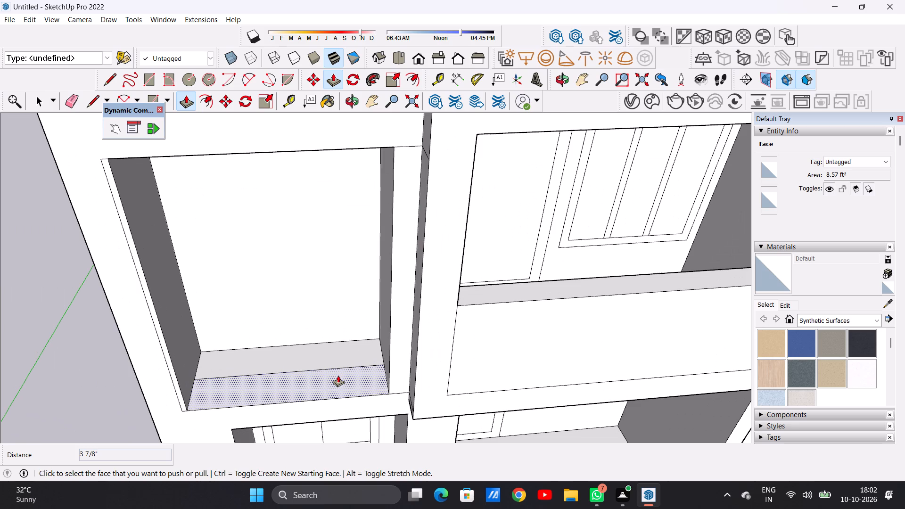
click(334, 383)
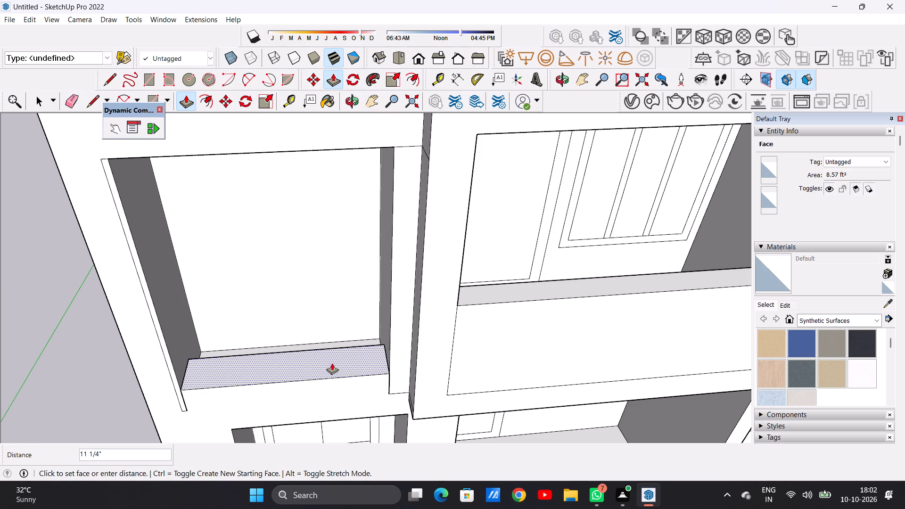
scroll(331, 363, down, 5)
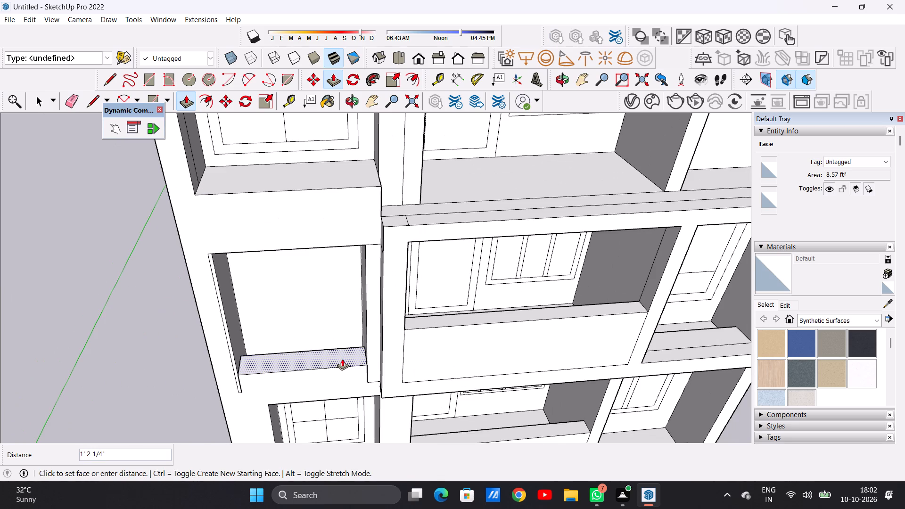
click(342, 359)
key(space)
Erase the two leftover vertical edges of the narrow strip along the recess's outer side.
middle_drag(324, 378, 313, 313)
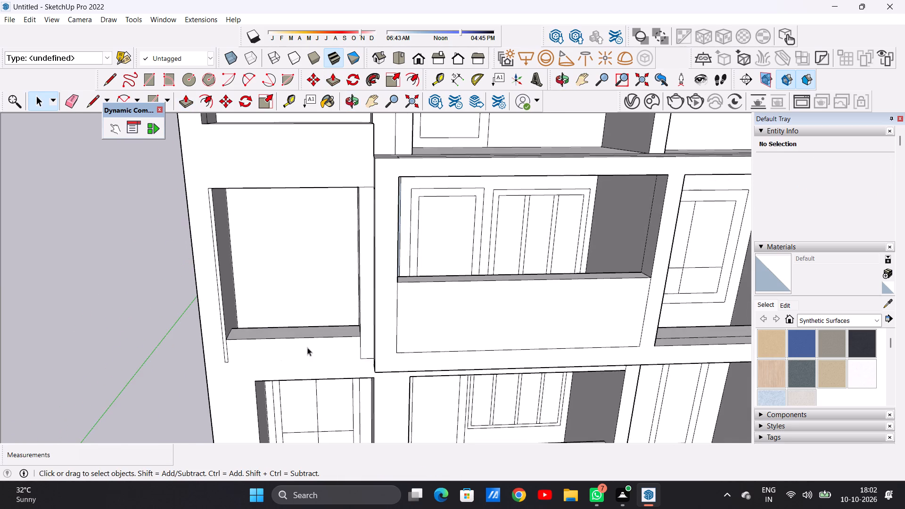
scroll(303, 365, down, 10)
middle_drag(313, 373, 303, 341)
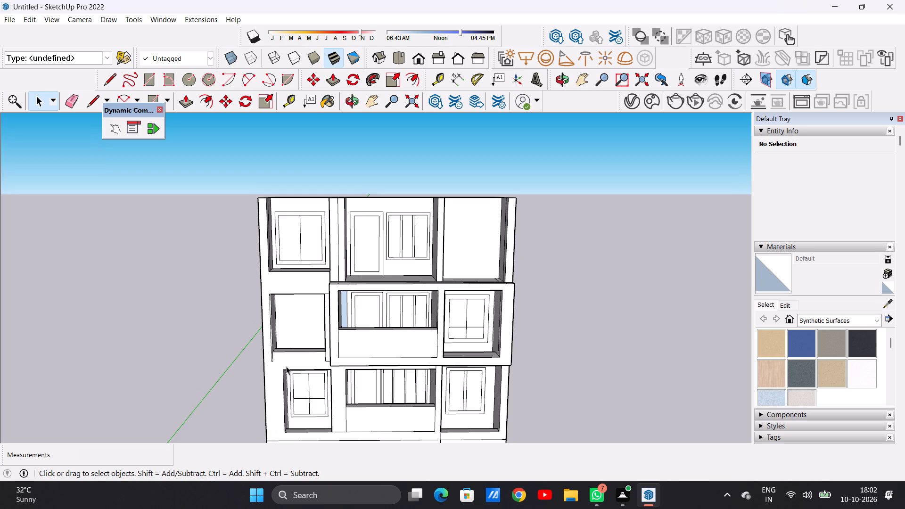
scroll(295, 366, down, 5)
middle_drag(304, 376, 302, 335)
scroll(292, 366, up, 18)
middle_drag(274, 344, 175, 371)
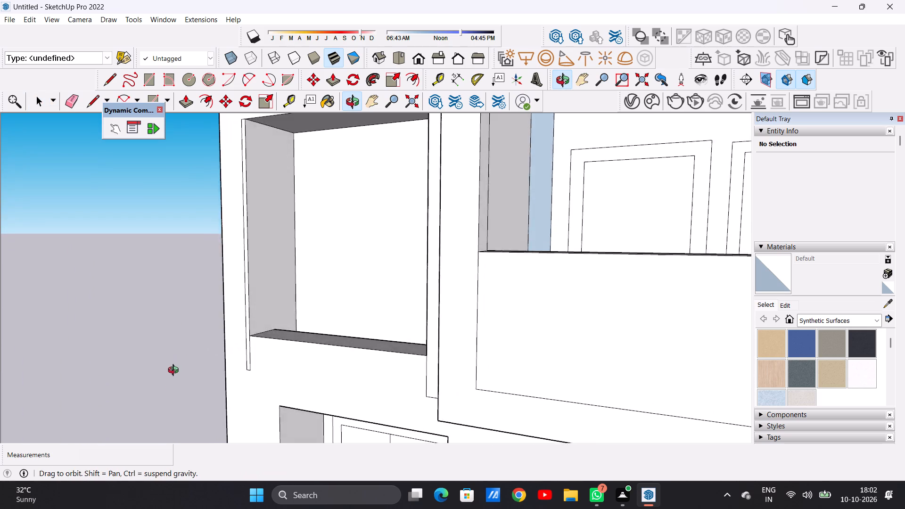
middle_drag(175, 371, 280, 357)
scroll(280, 357, up, 6)
key(e)
scroll(275, 361, up, 4)
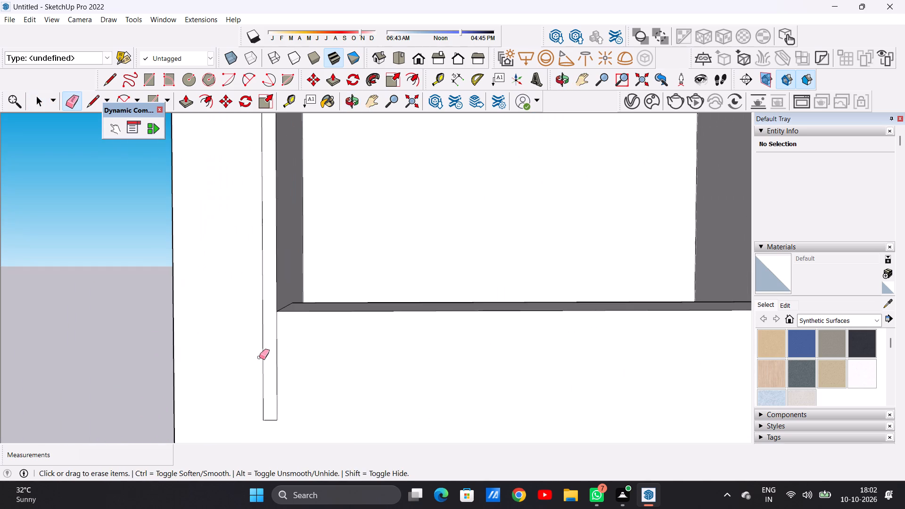
drag(259, 357, 276, 357)
scroll(276, 375, down, 14)
key(space)
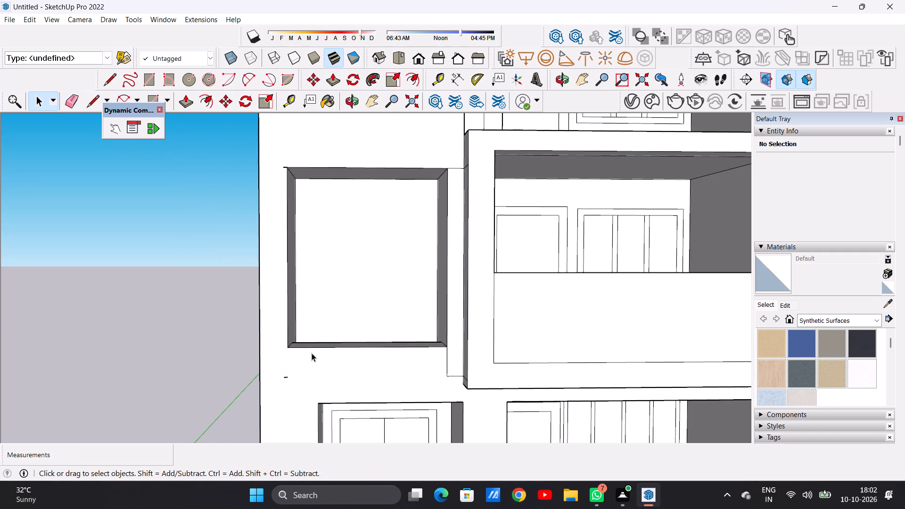
Draw a new window outline of about 6' 8 5/8" by 5' 9 3/16" on the recess's blank back wall.
scroll(339, 343, down, 17)
scroll(356, 326, up, 8)
middle_drag(338, 288, 343, 345)
scroll(353, 301, down, 8)
middle_drag(354, 312, 343, 239)
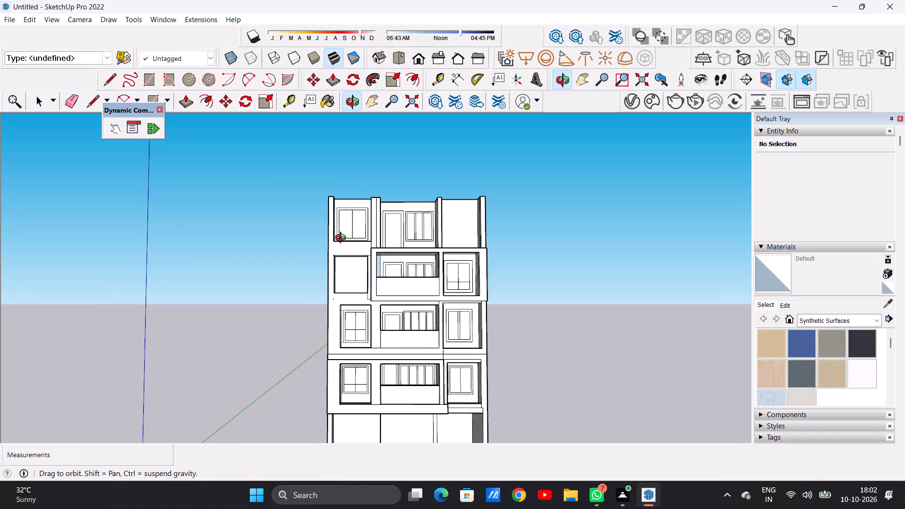
middle_drag(343, 239, 346, 239)
scroll(363, 268, up, 7)
scroll(342, 267, down, 1)
scroll(342, 267, up, 6)
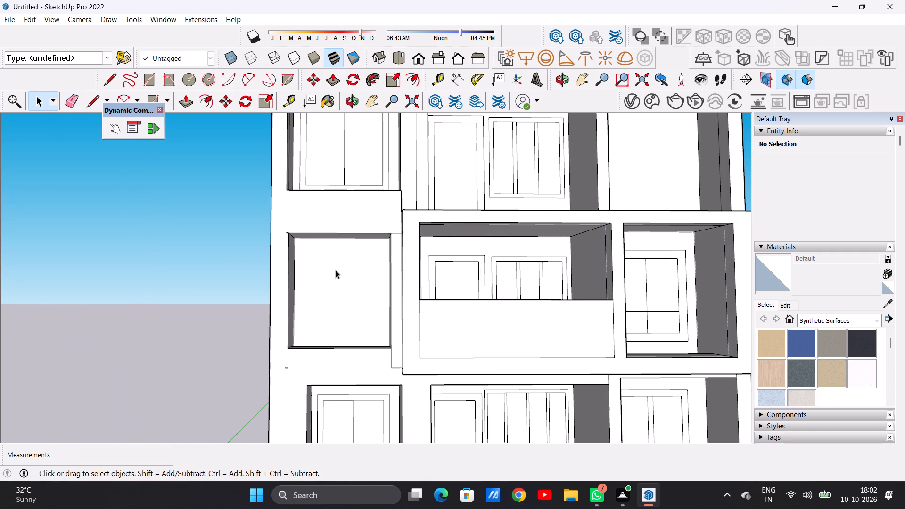
key(r)
scroll(322, 267, up, 5)
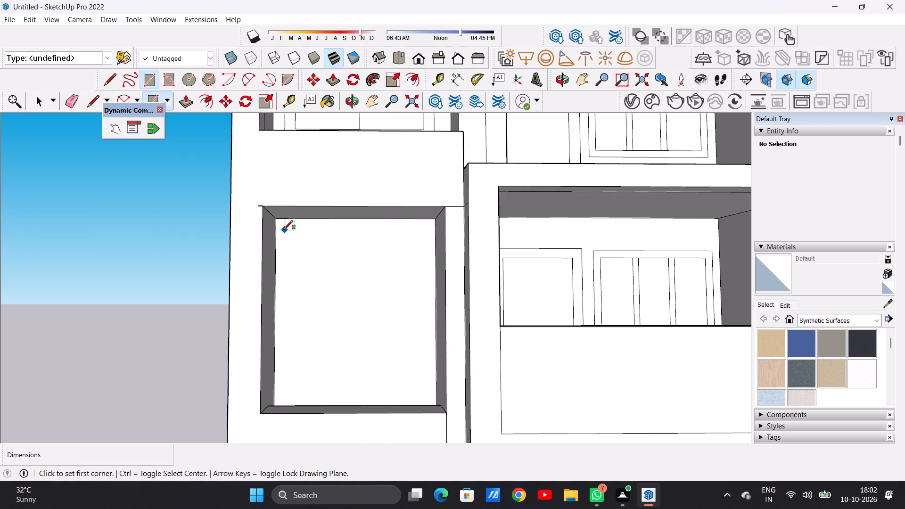
click(283, 228)
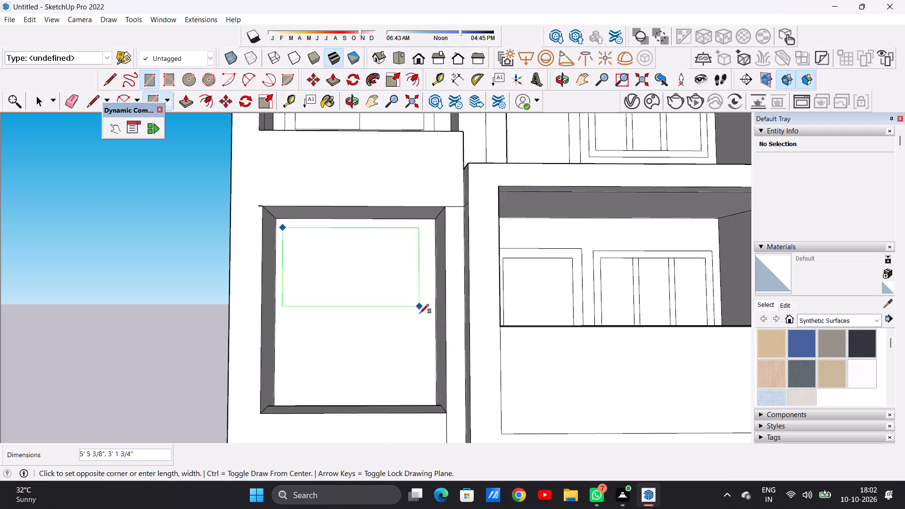
click(428, 397)
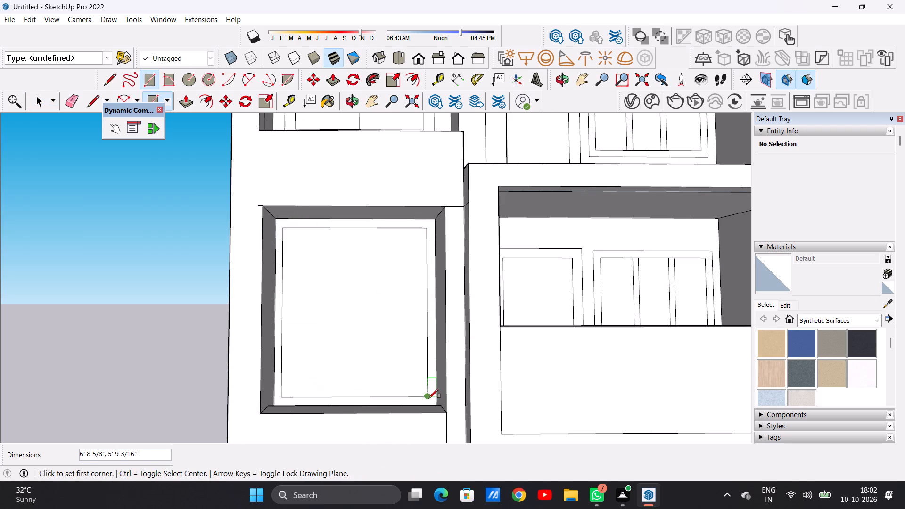
key(space)
Offset the new window outline inward about 4 3/4" to form its frame.
key(o)
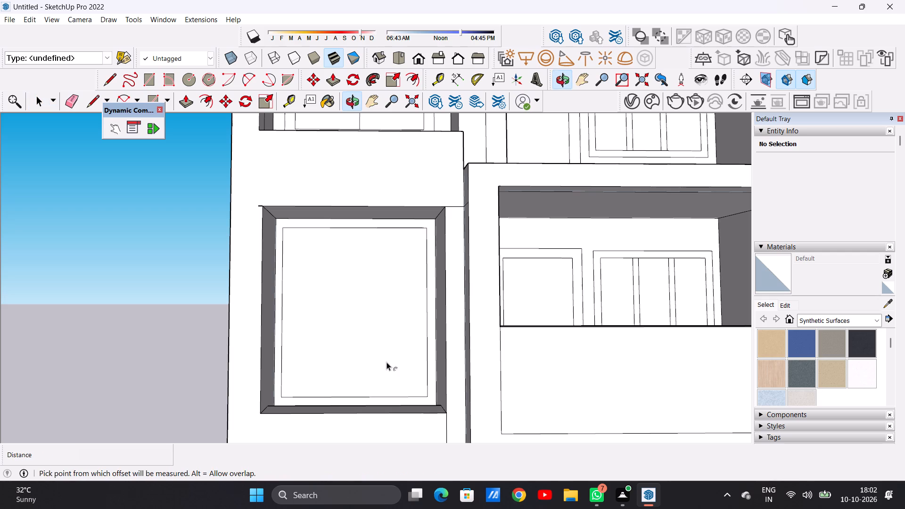
key(f)
click(325, 231)
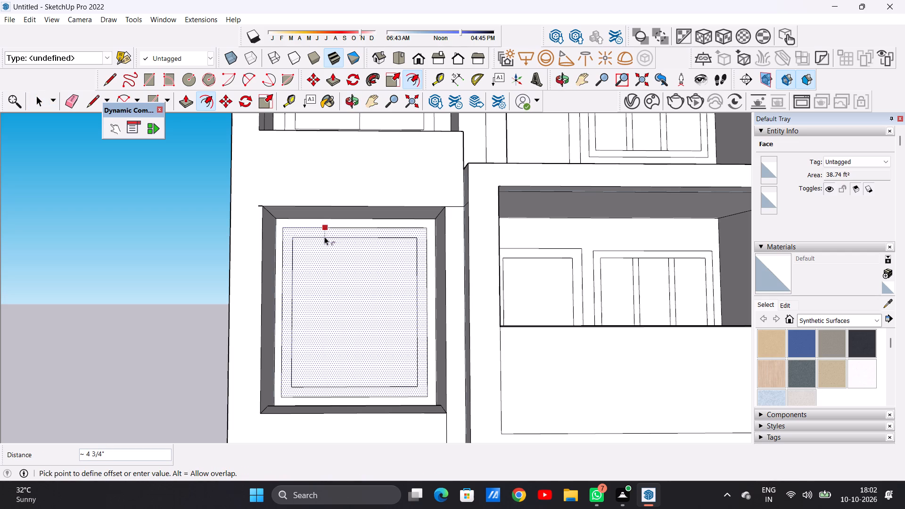
click(324, 237)
key(space)
scroll(359, 288, down, 13)
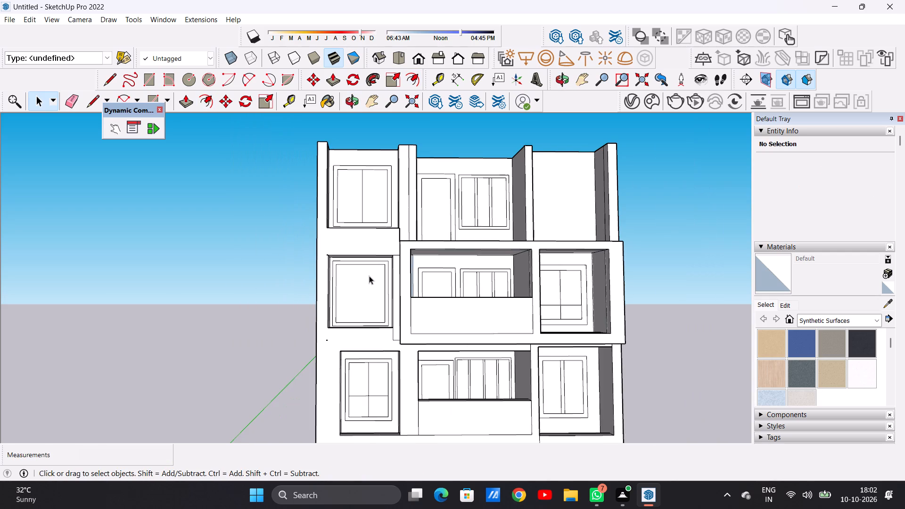
scroll(361, 271, down, 10)
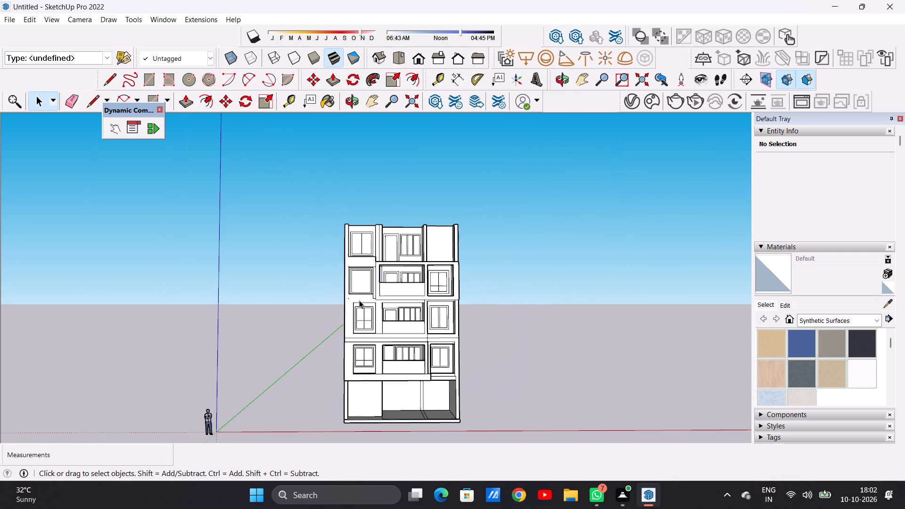
Draw a vertical centre line inside the rebuilt end-bay window's frame, dividing it into two panes.
scroll(359, 299, up, 5)
scroll(371, 262, up, 11)
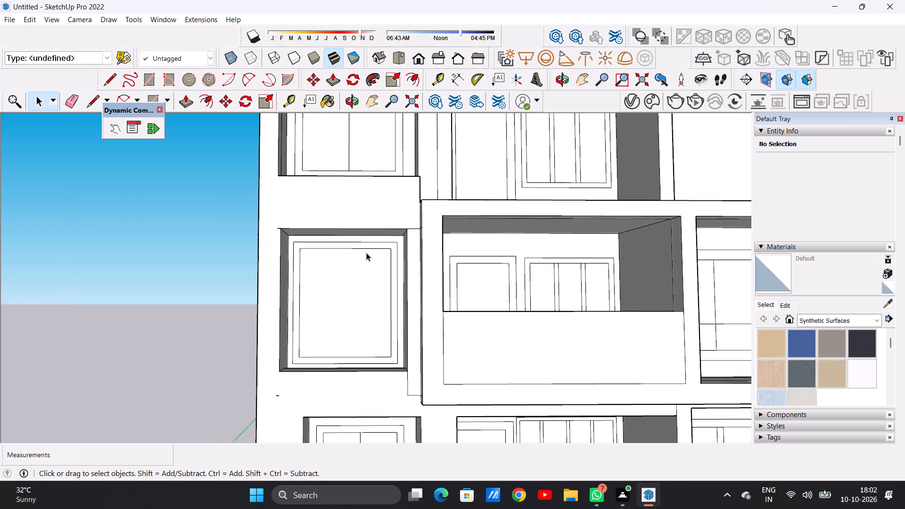
key(l)
click(345, 249)
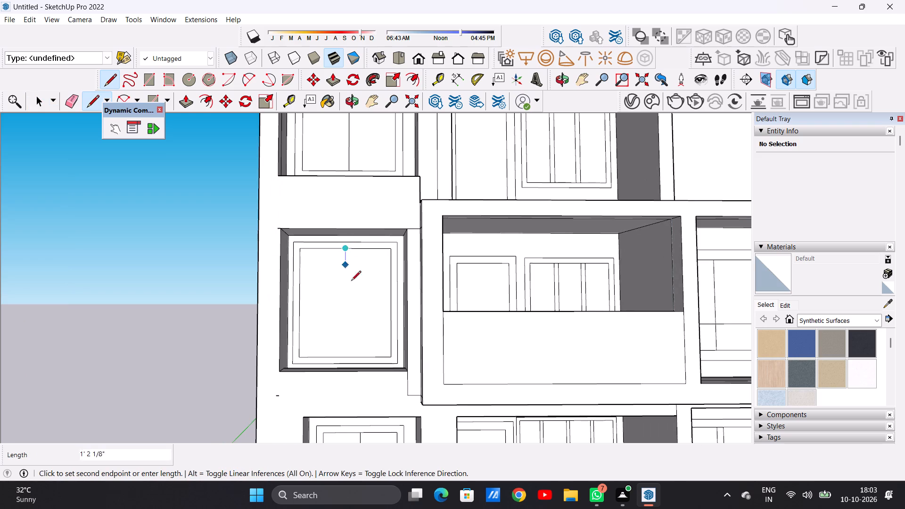
click(349, 357)
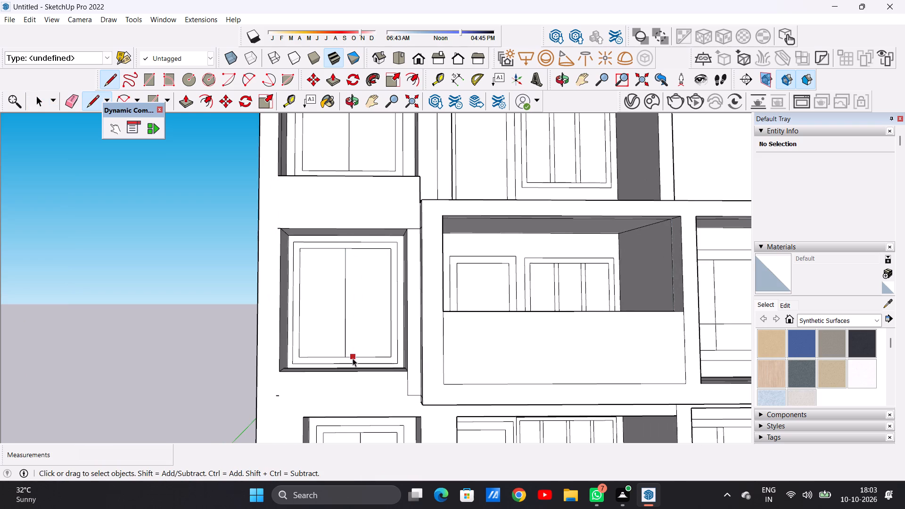
key(space)
Examine the whole building from the front, both sides and above, checking the recesses, balconies and the top storey's blank bay.
scroll(359, 334, down, 17)
middle_drag(453, 333, 319, 345)
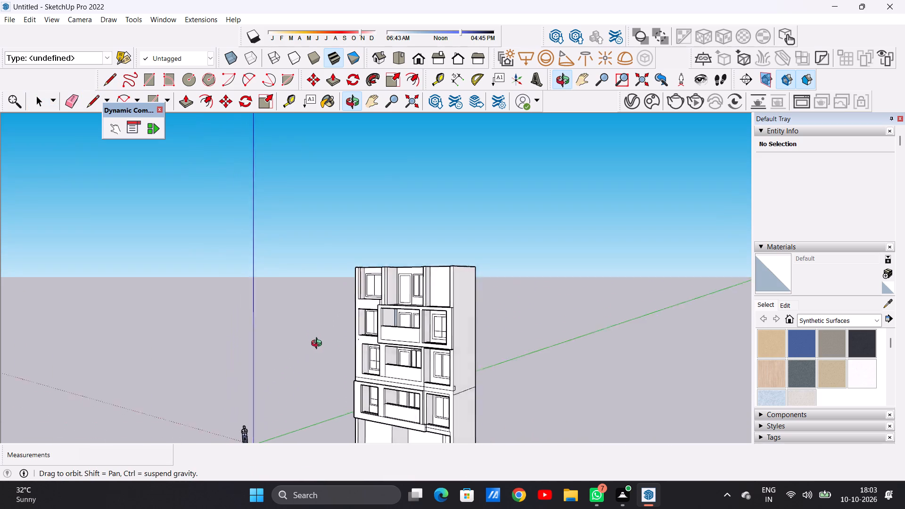
middle_drag(319, 345, 418, 344)
scroll(416, 326, down, 9)
scroll(411, 355, up, 2)
scroll(411, 356, down, 1)
scroll(411, 356, up, 8)
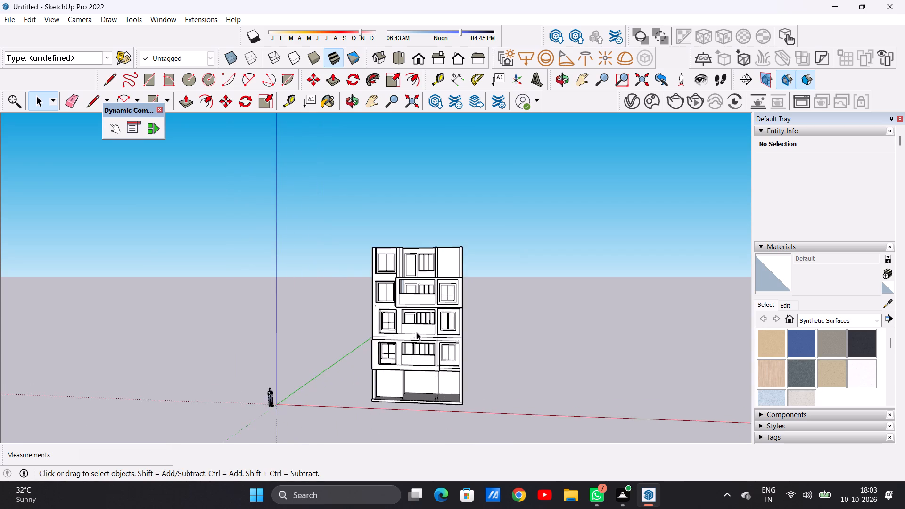
scroll(417, 332, up, 4)
scroll(491, 314, up, 1)
middle_drag(458, 314, 477, 320)
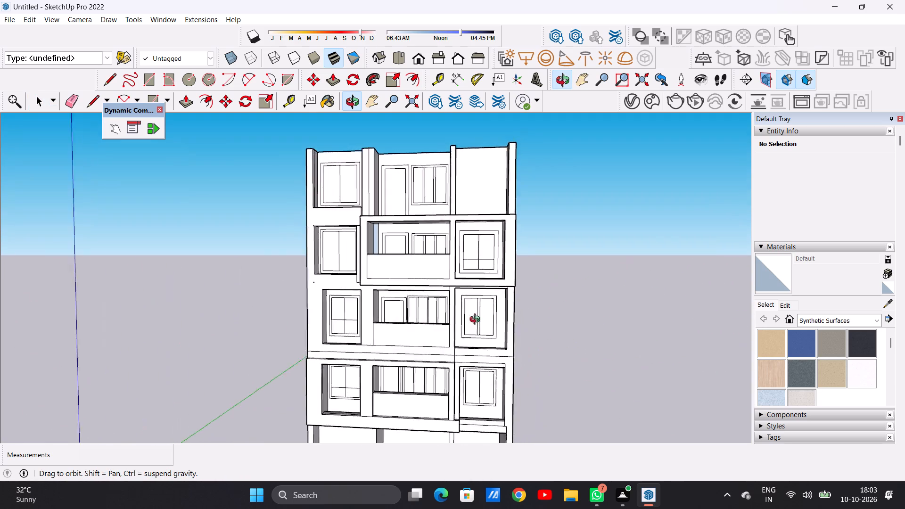
middle_drag(477, 320, 486, 332)
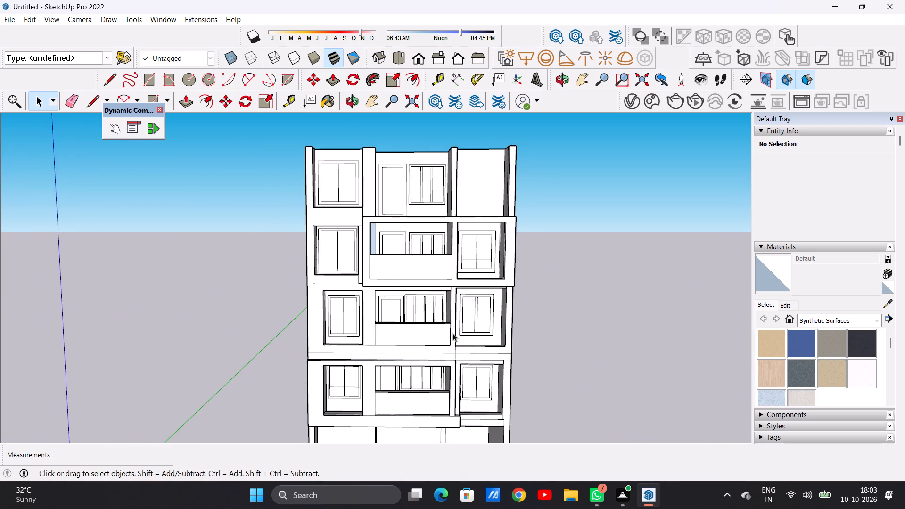
scroll(390, 339, down, 7)
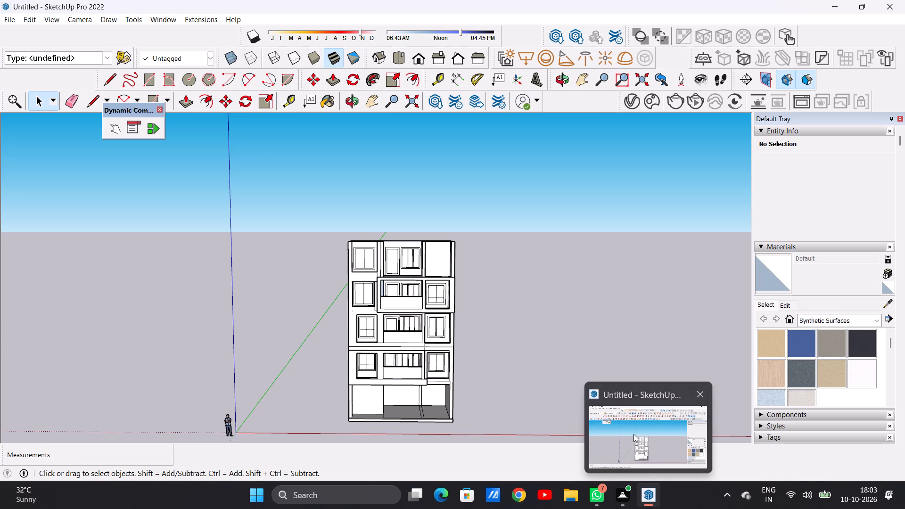
click(633, 434)
scroll(415, 305, up, 6)
middle_drag(479, 302, 306, 287)
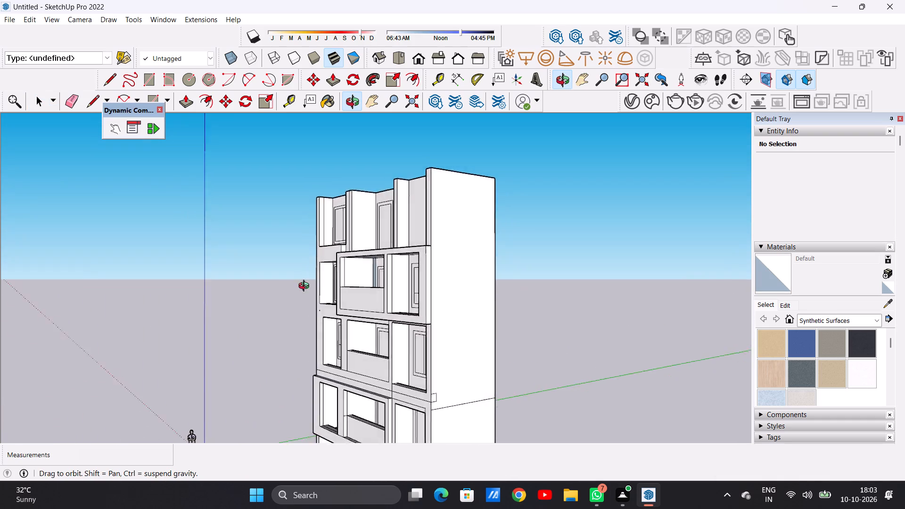
middle_drag(306, 287, 452, 293)
scroll(452, 293, down, 5)
scroll(404, 244, up, 8)
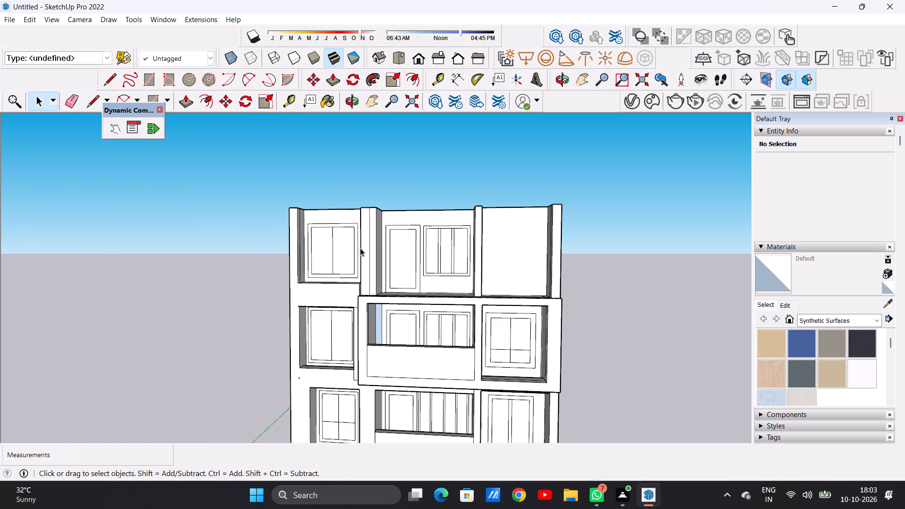
middle_drag(358, 239, 354, 289)
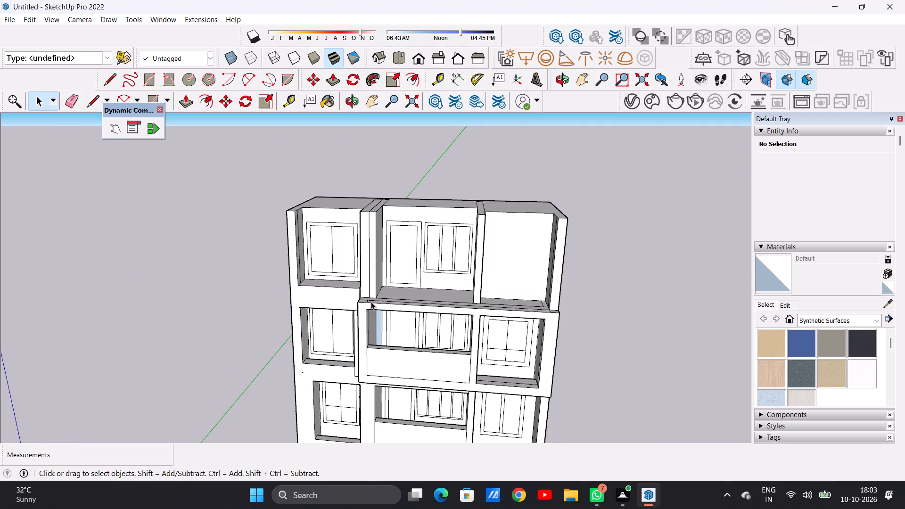
scroll(371, 302, up, 6)
middle_drag(370, 296, 382, 360)
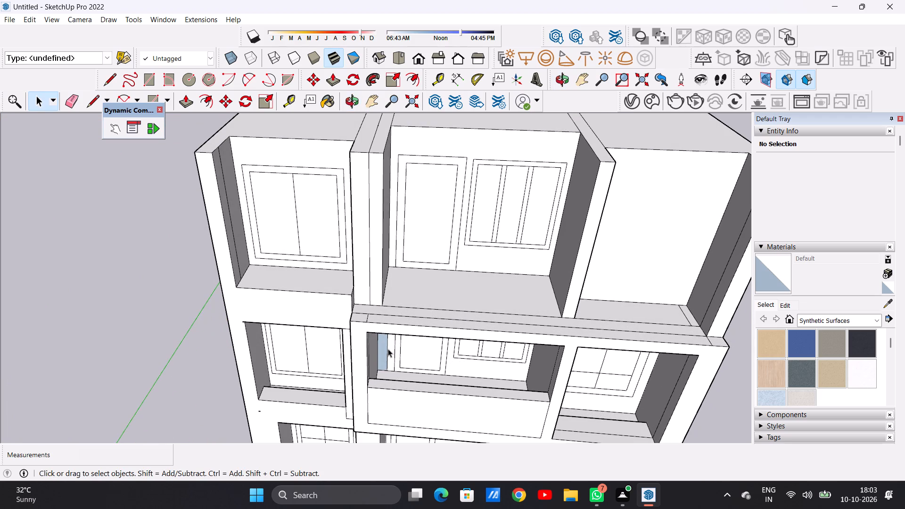
scroll(403, 316, up, 7)
scroll(320, 310, down, 10)
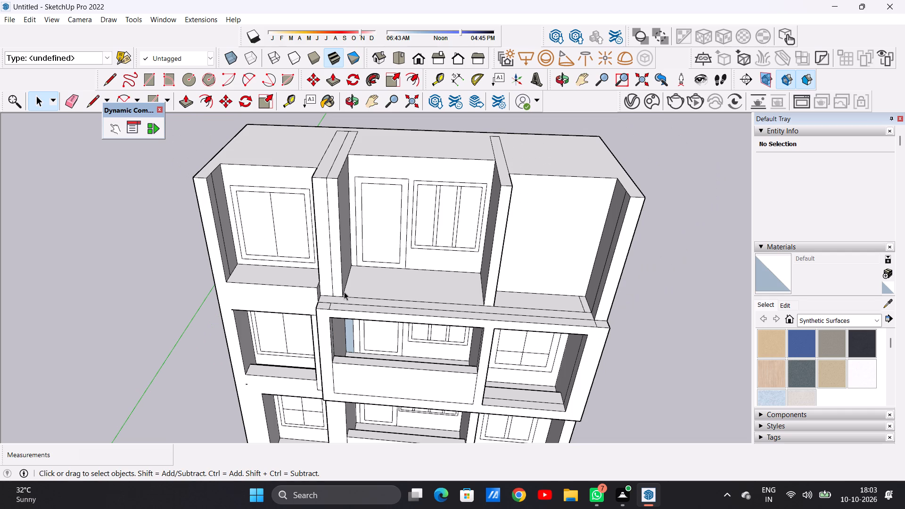
scroll(358, 278, down, 11)
middle_drag(353, 282, 362, 221)
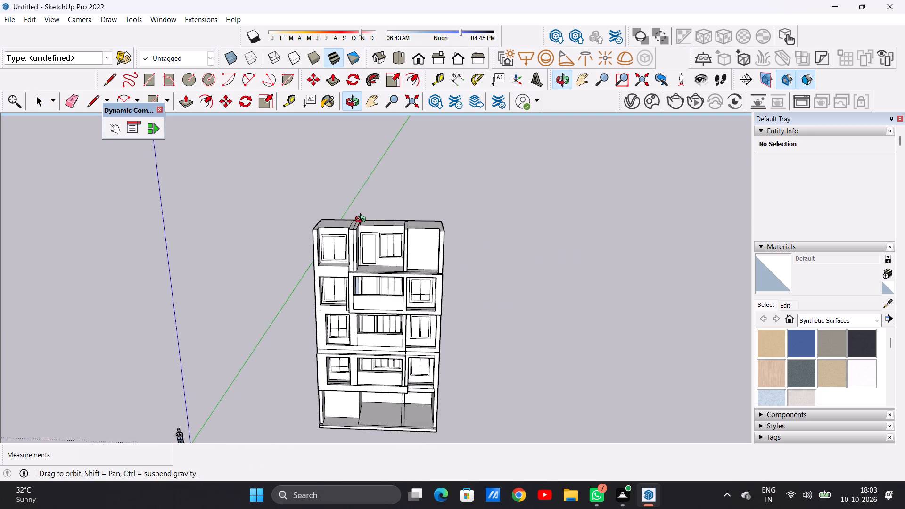
middle_drag(362, 221, 362, 205)
scroll(358, 235, up, 7)
middle_drag(372, 290, 313, 260)
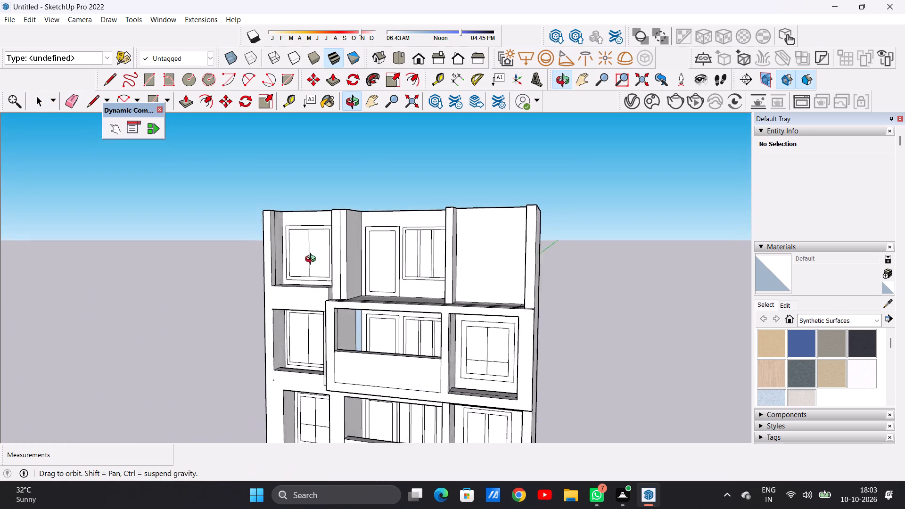
middle_drag(313, 260, 359, 265)
scroll(341, 317, down, 8)
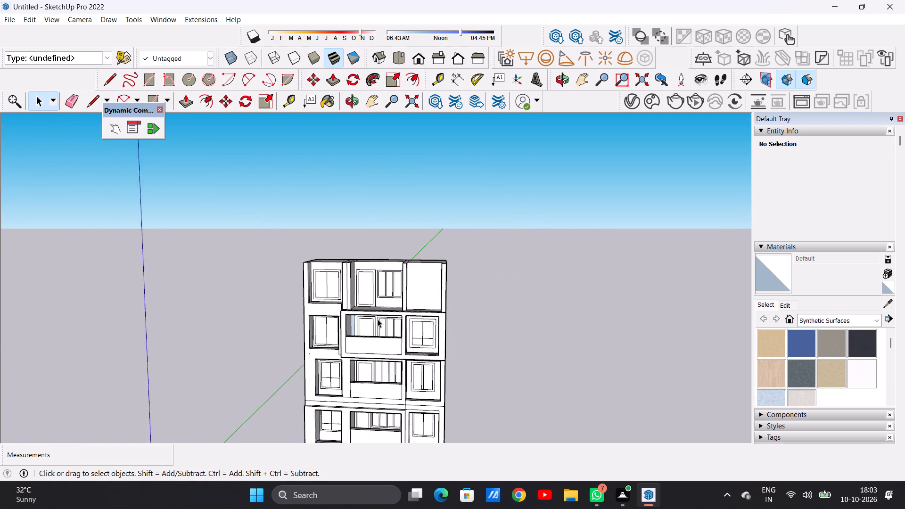
scroll(378, 319, down, 6)
scroll(380, 363, up, 8)
middle_drag(376, 341, 242, 285)
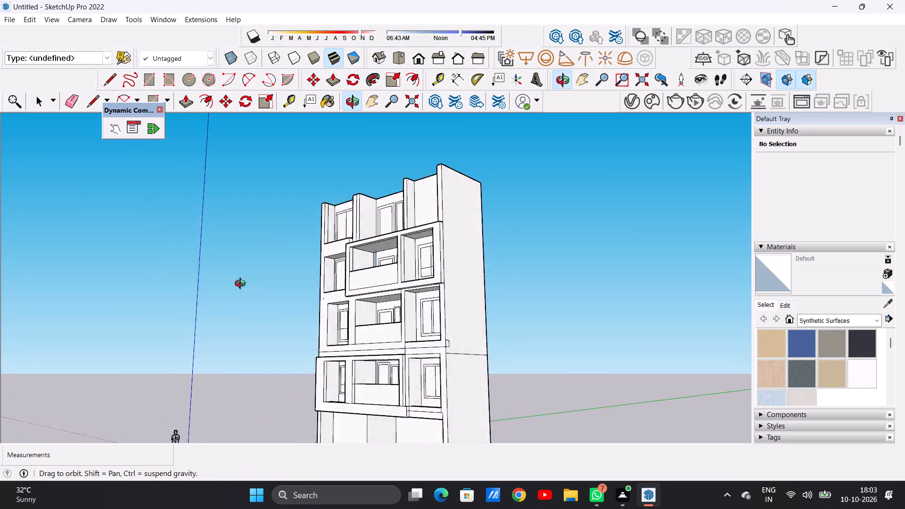
middle_drag(242, 285, 585, 339)
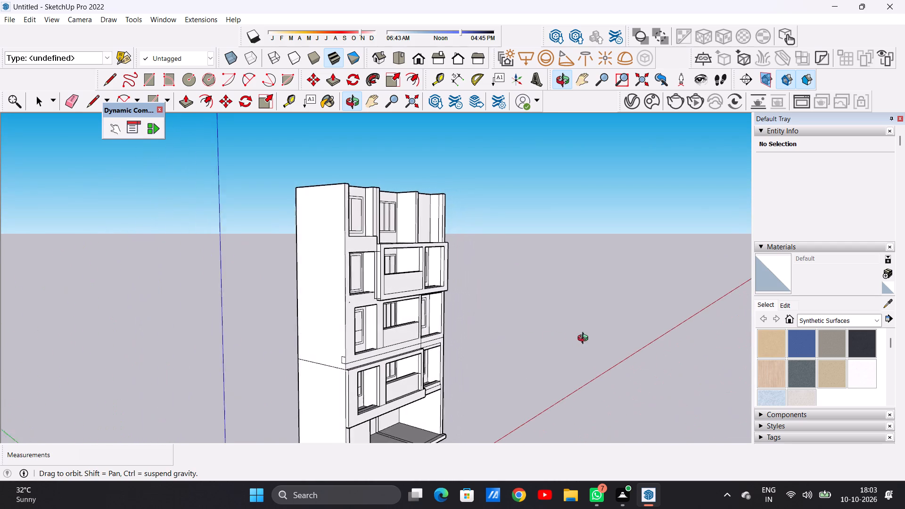
middle_drag(585, 339, 590, 339)
scroll(513, 328, up, 3)
middle_drag(521, 332, 382, 321)
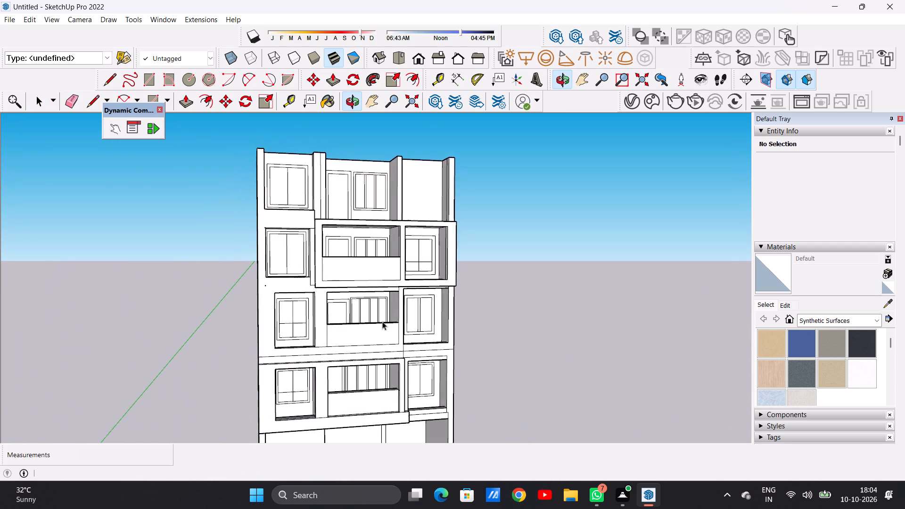
scroll(374, 346, down, 8)
middle_drag(482, 336, 408, 332)
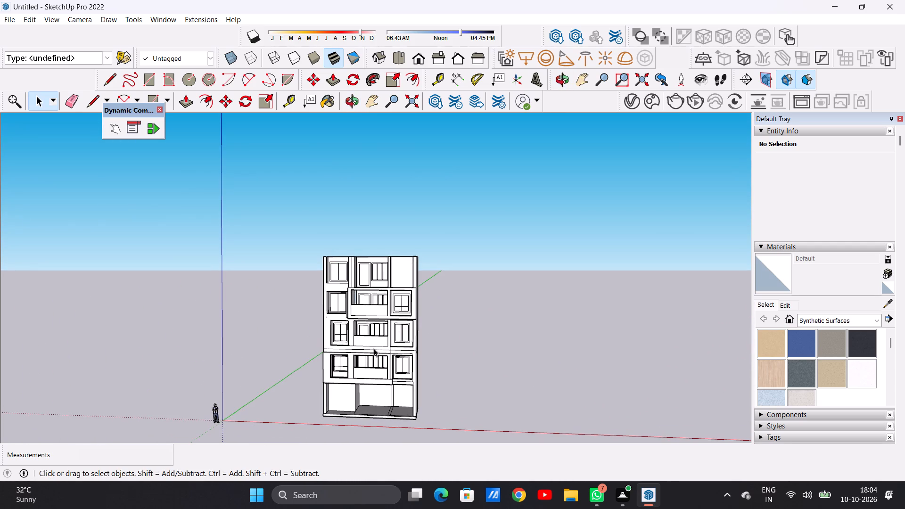
scroll(363, 348, up, 8)
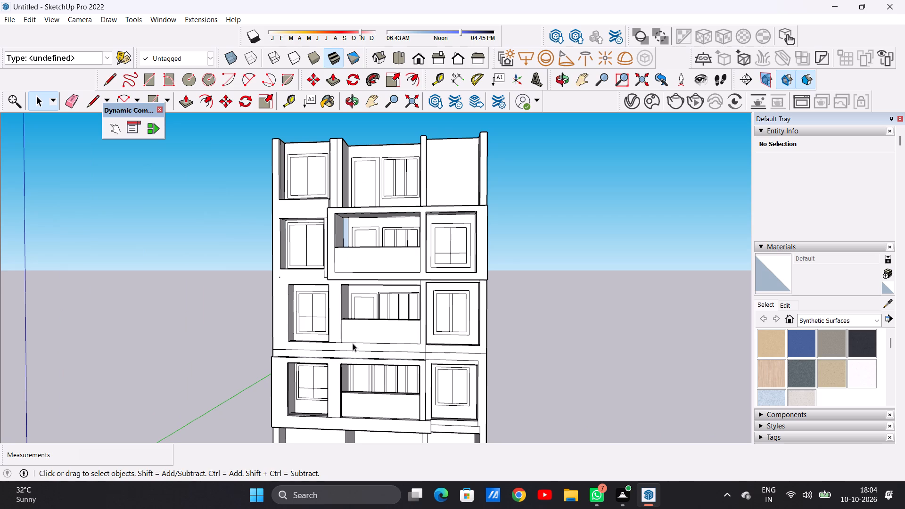
scroll(360, 338, down, 1)
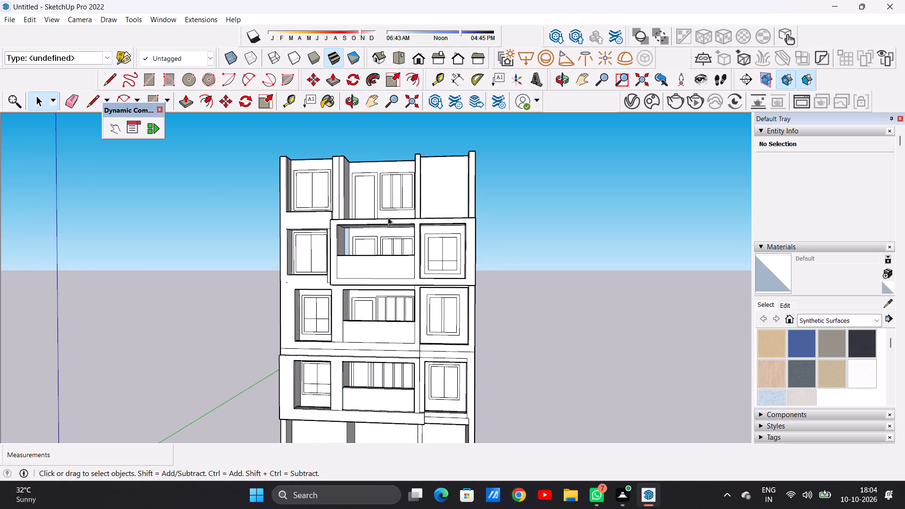
middle_drag(388, 217, 392, 281)
scroll(390, 281, down, 4)
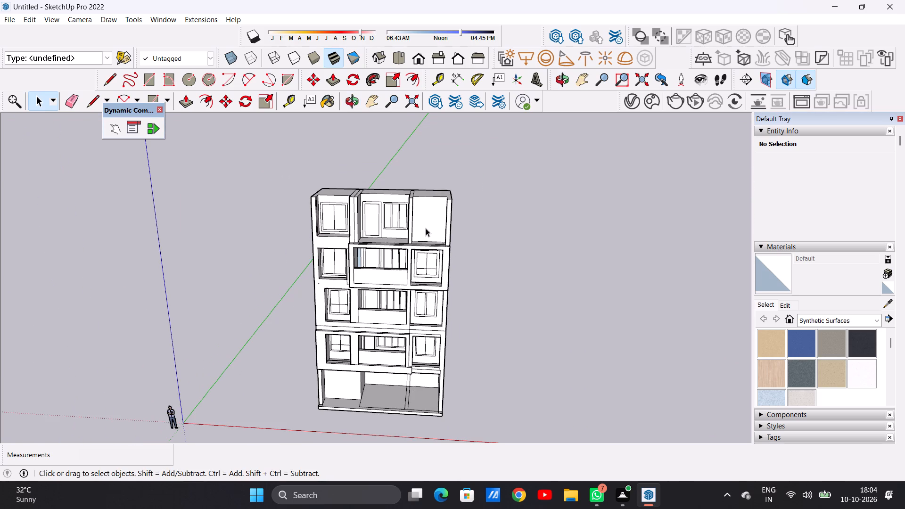
scroll(440, 203, up, 5)
middle_drag(434, 222, 430, 196)
scroll(417, 213, up, 7)
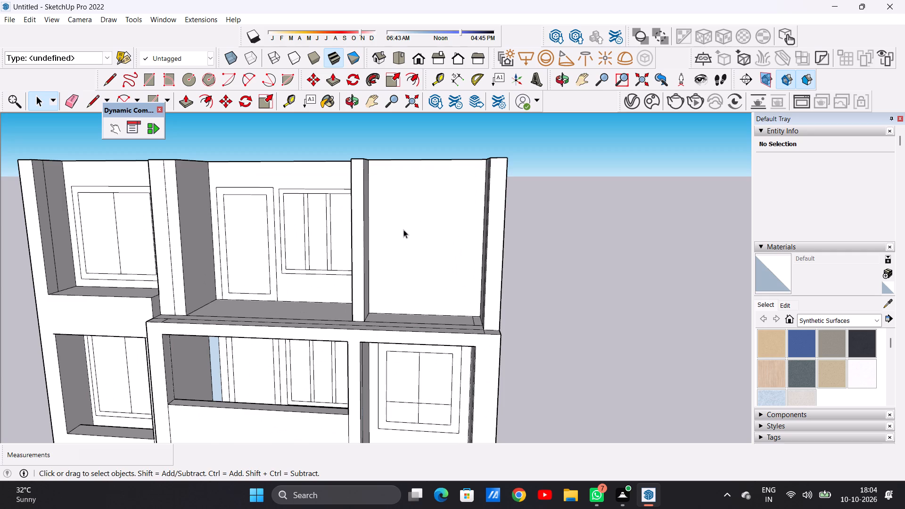
middle_drag(415, 237, 441, 240)
scroll(443, 263, down, 9)
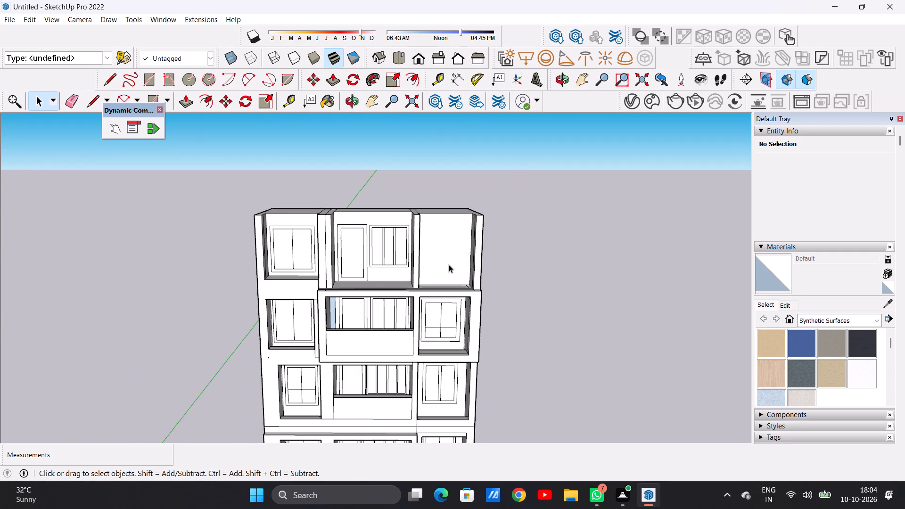
middle_drag(437, 271, 422, 236)
scroll(439, 230, up, 3)
scroll(439, 230, down, 1)
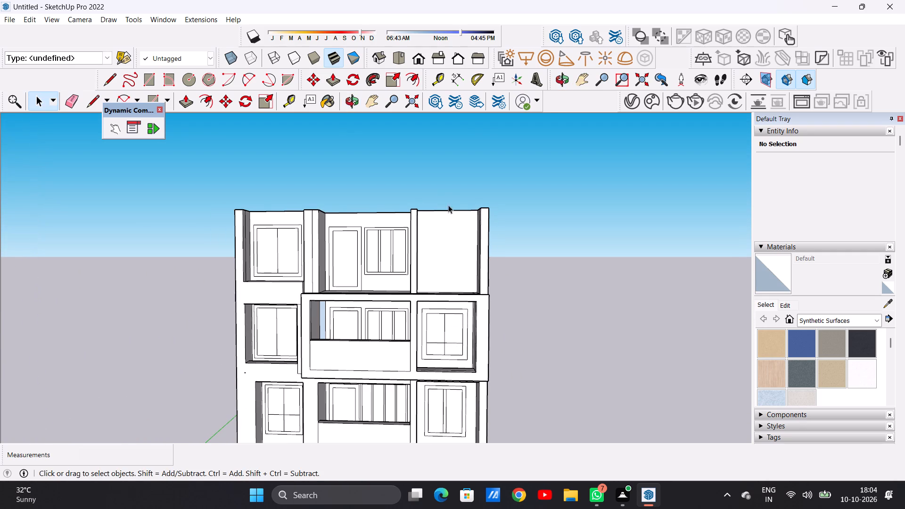
scroll(463, 291, down, 2)
middle_drag(463, 254, 444, 256)
scroll(444, 257, up, 4)
scroll(462, 225, down, 6)
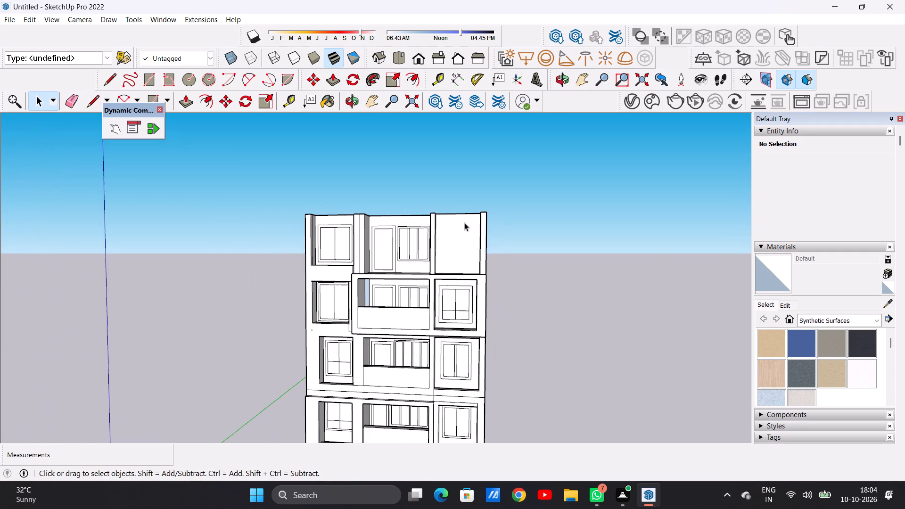
scroll(464, 222, down, 6)
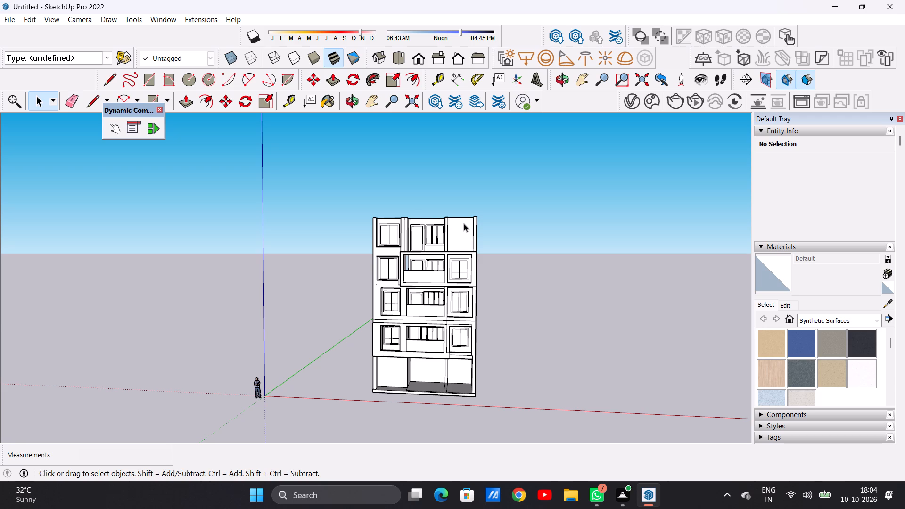
scroll(478, 243, down, 8)
Draw a window outline of about 6' 4" by 6' 4" on the blank back wall of the top storey's end bay.
scroll(477, 230, up, 15)
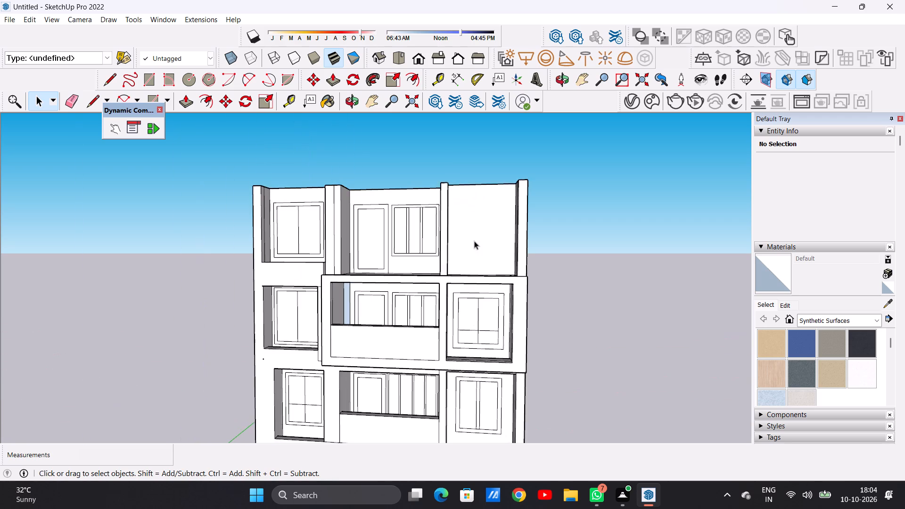
middle_drag(474, 241, 478, 241)
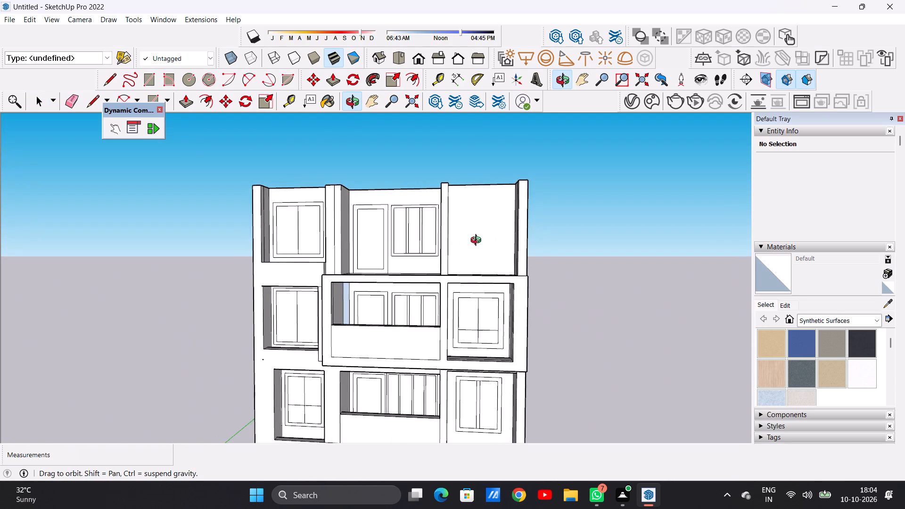
middle_drag(478, 241, 479, 241)
scroll(482, 241, up, 2)
key(r)
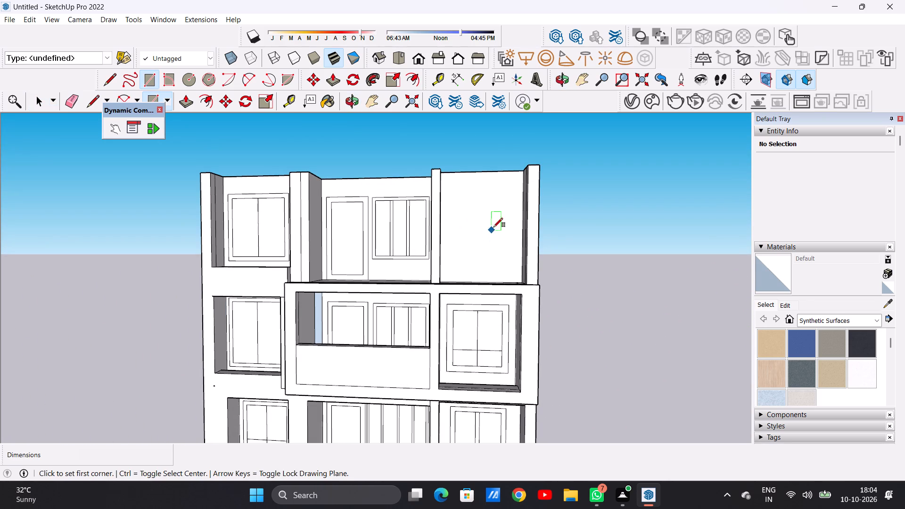
scroll(494, 227, down, 4)
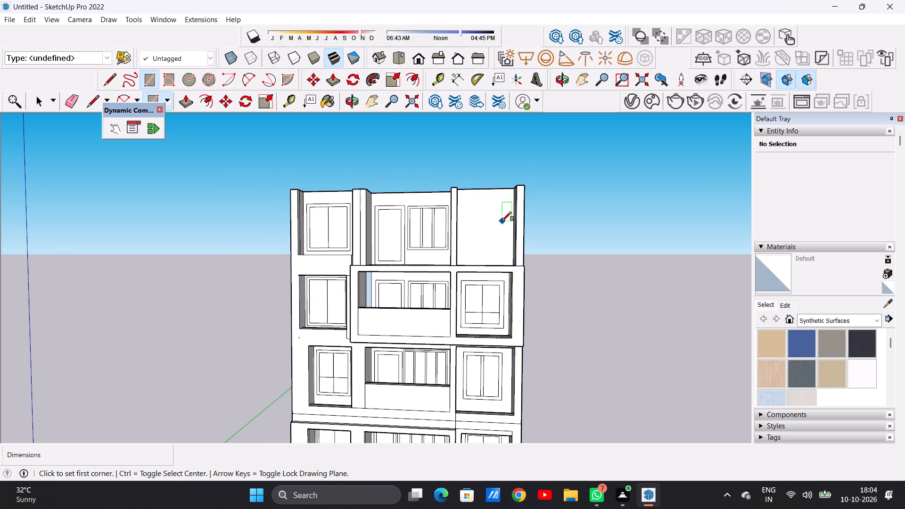
scroll(502, 232, up, 6)
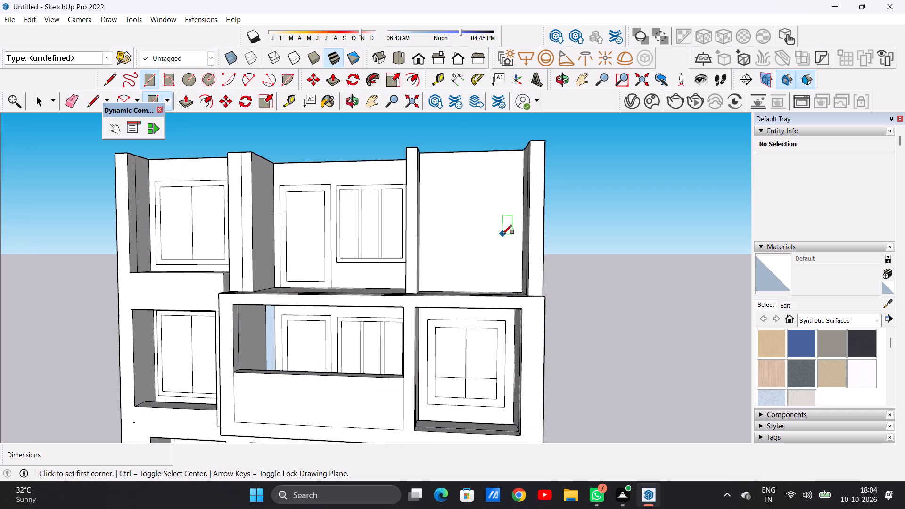
click(428, 180)
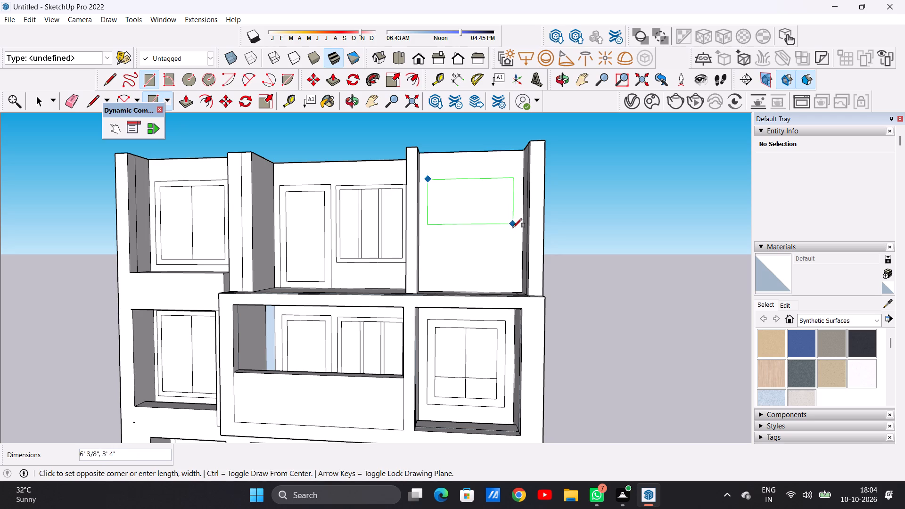
click(513, 268)
key(space)
scroll(503, 242, down, 11)
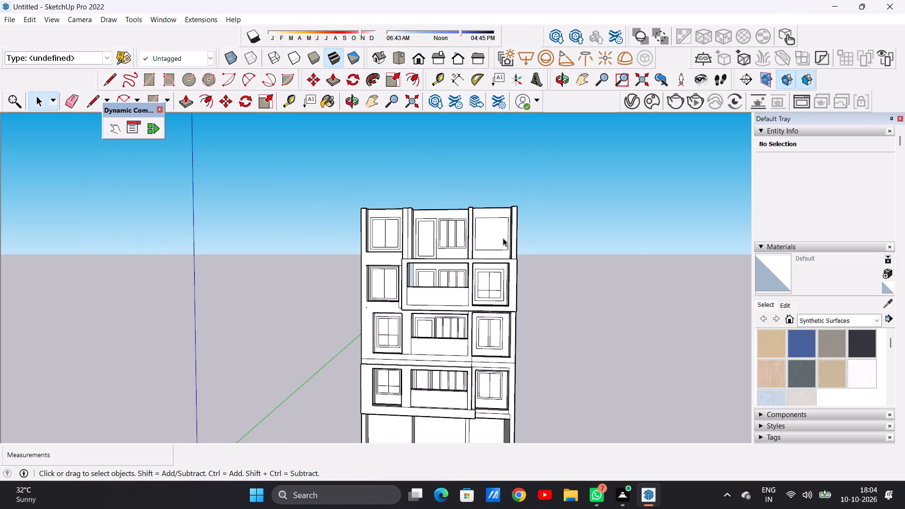
Offset the top-storey end-bay window outline inward about 5 1/4" to form its frame.
key(o)
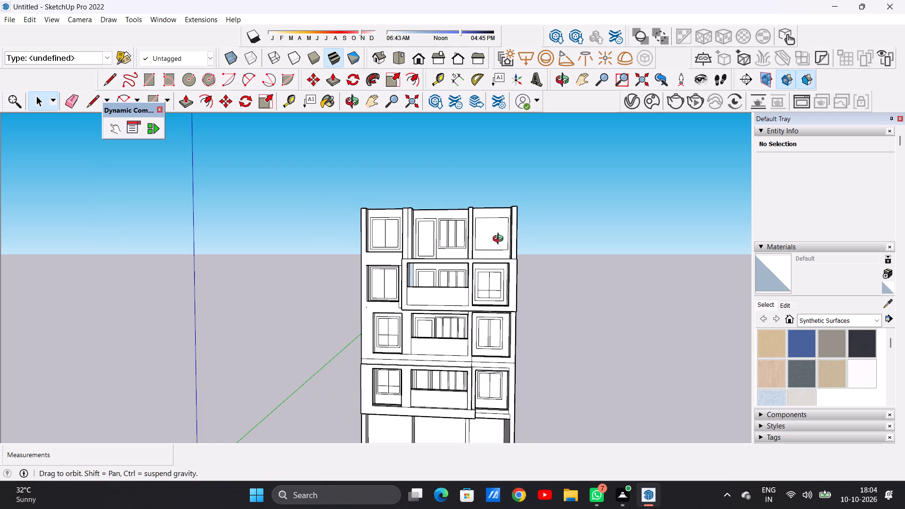
key(f)
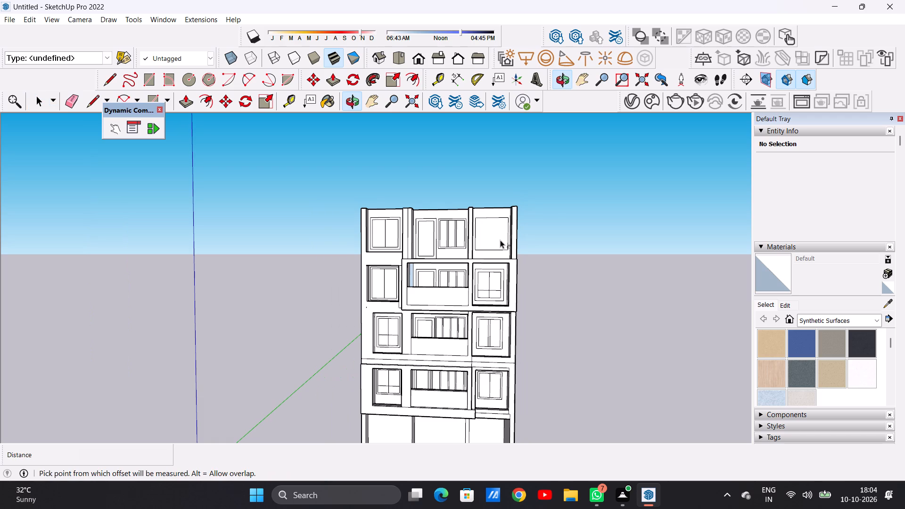
scroll(489, 226, up, 5)
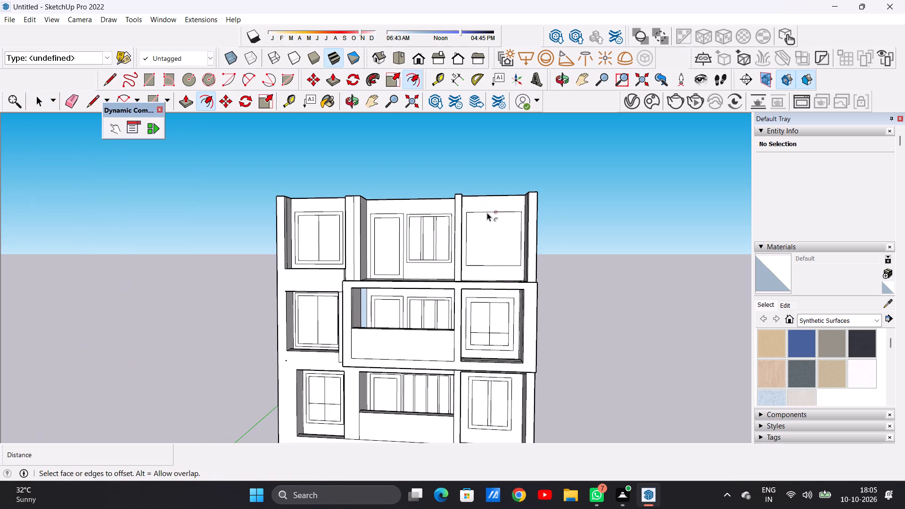
click(474, 214)
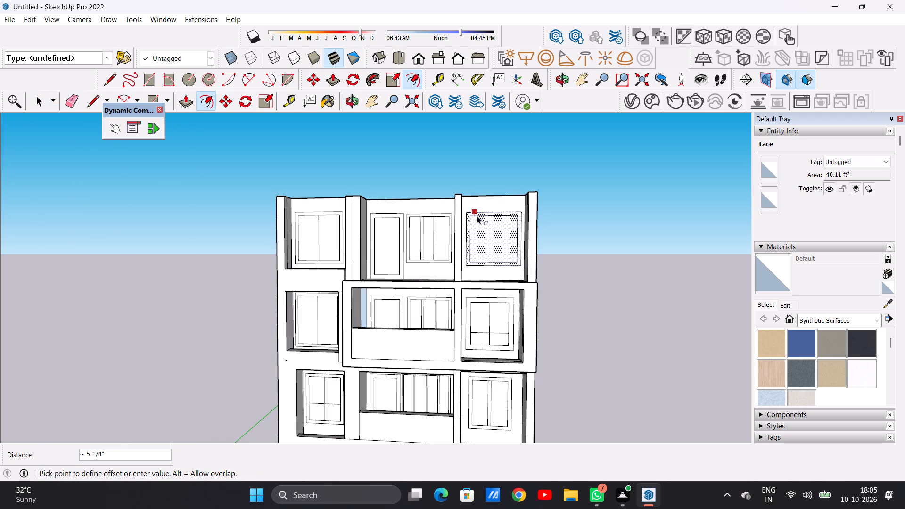
click(478, 216)
key(space)
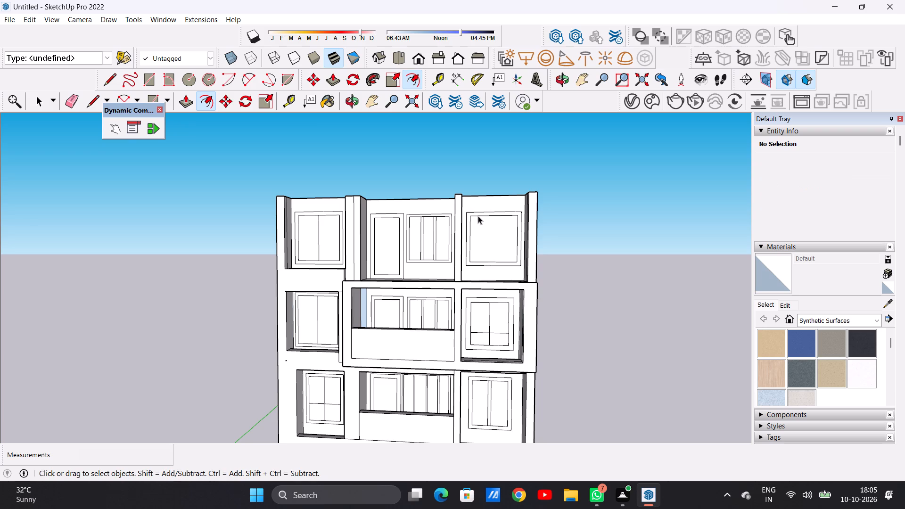
Divide the top-storey end-bay window into four panes with a vertical centre line and a horizontal line, each about 5' 5 1/2" long.
text(L)
scroll(491, 265, up, 6)
click(494, 174)
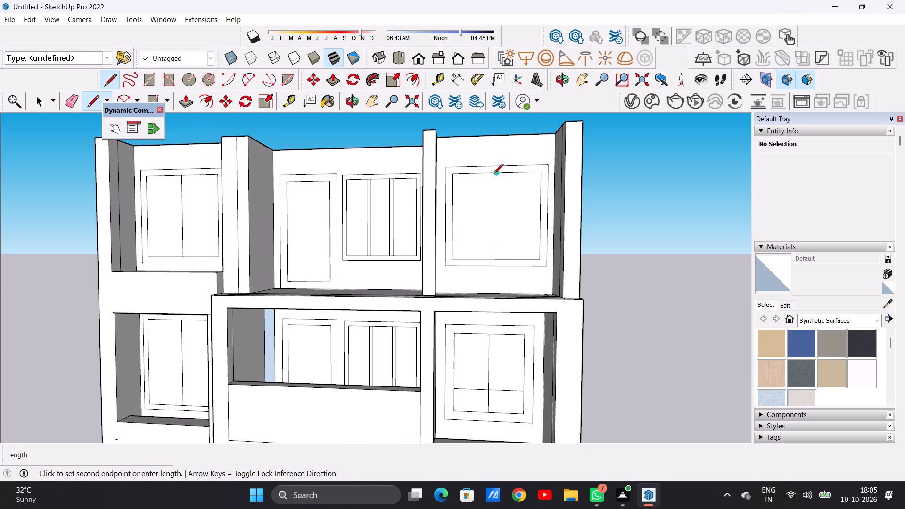
click(494, 260)
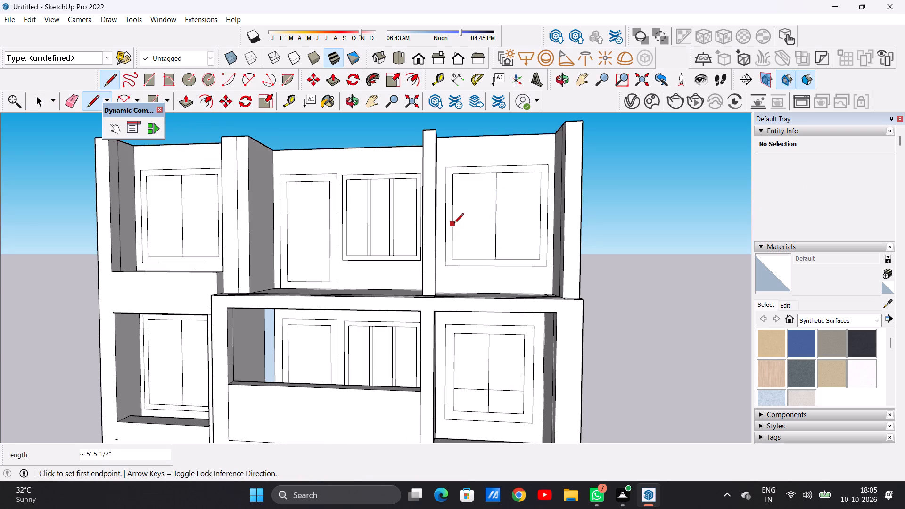
click(454, 224)
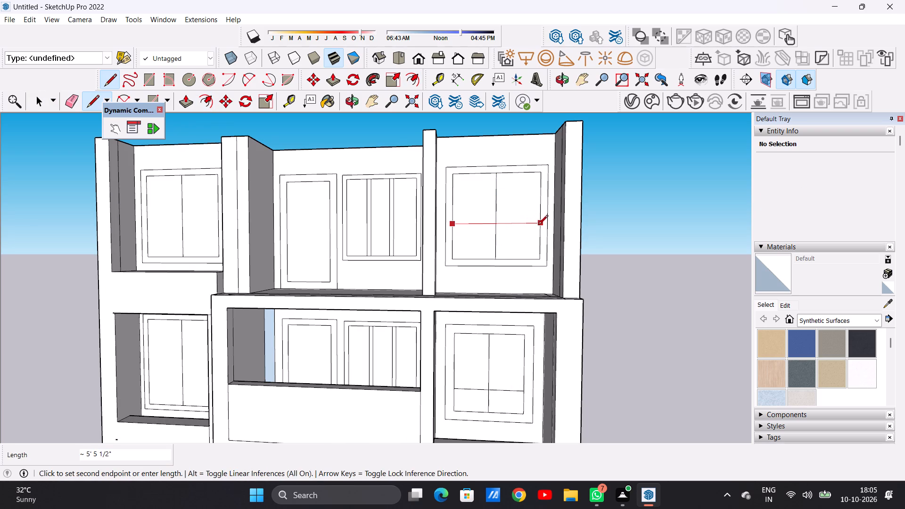
click(538, 226)
key(space)
Draw a line about 4' 8" long near the top of the pier's inner side face in the top storey's middle bay.
scroll(502, 257, down, 13)
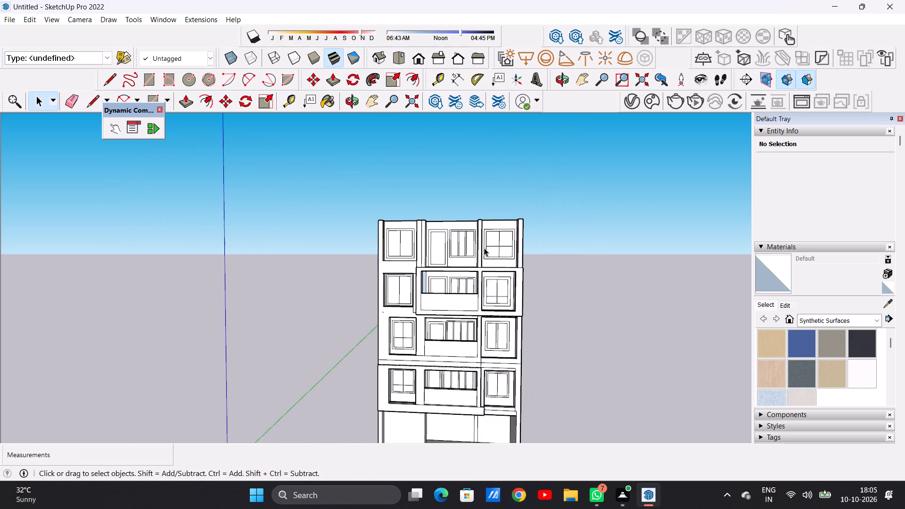
scroll(484, 248, down, 4)
middle_drag(482, 243, 314, 284)
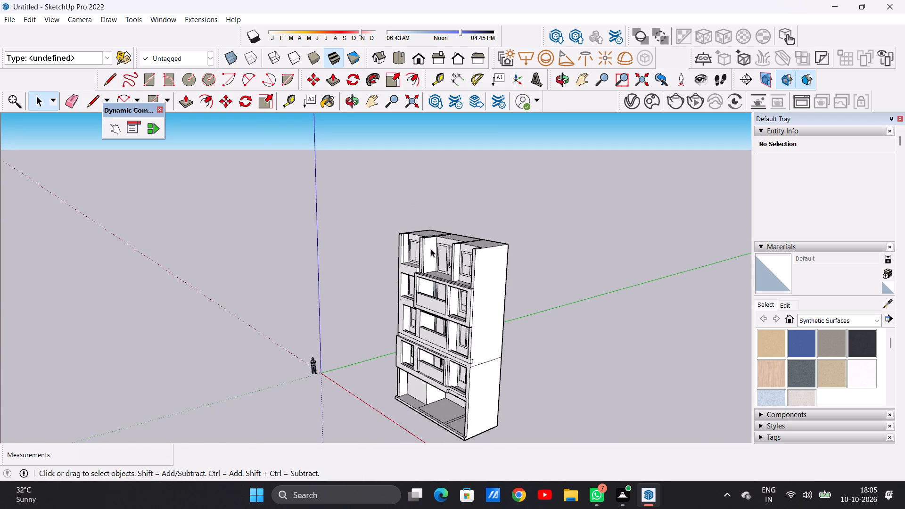
scroll(436, 247, up, 15)
middle_drag(412, 252, 432, 308)
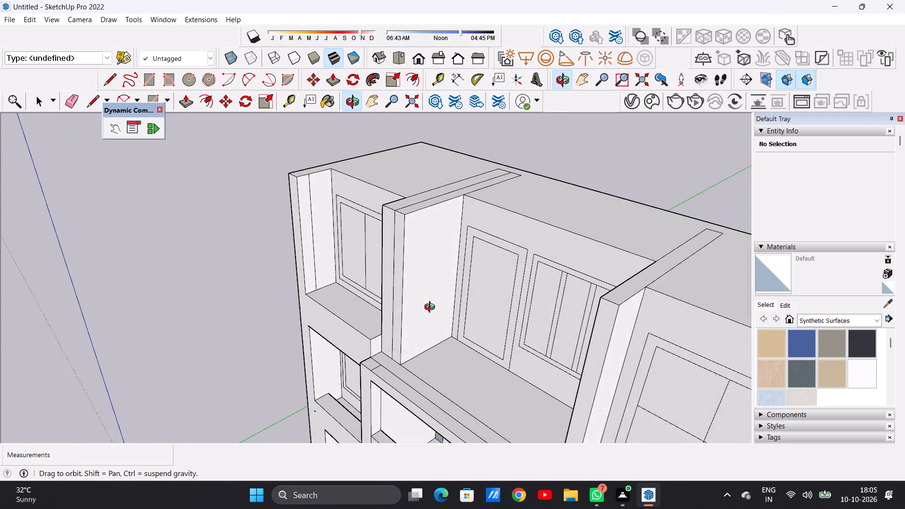
middle_drag(432, 308, 437, 308)
scroll(416, 285, up, 3)
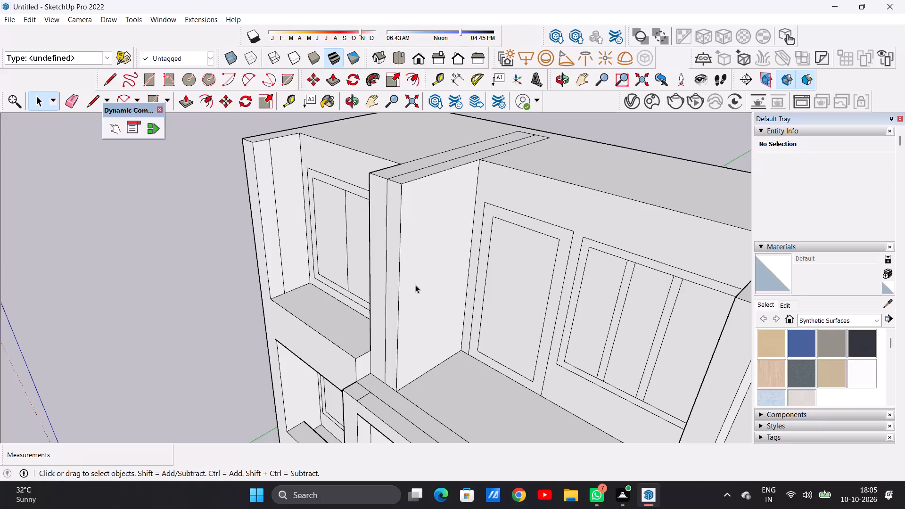
key(l)
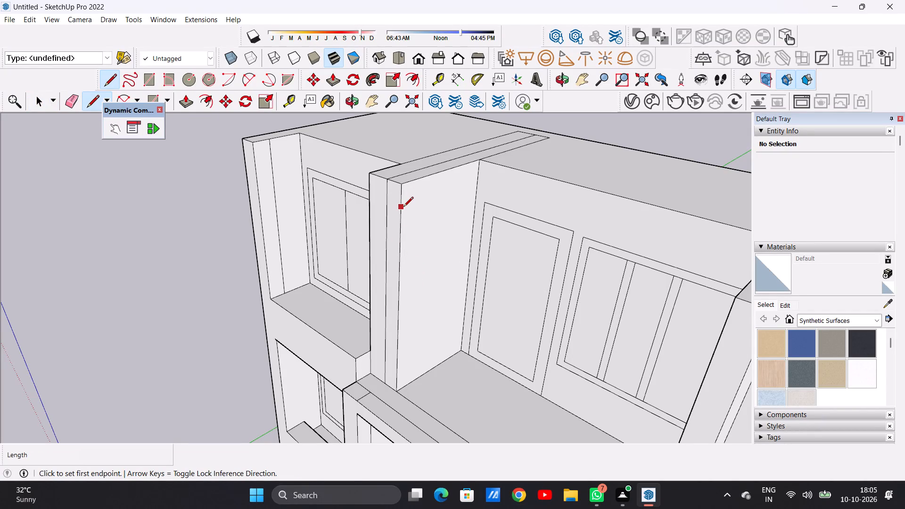
click(403, 207)
click(479, 180)
key(space)
Push/Pull the strip above that line about 11' across the middle bay to the next pier, forming a top beam.
text(P)
click(427, 183)
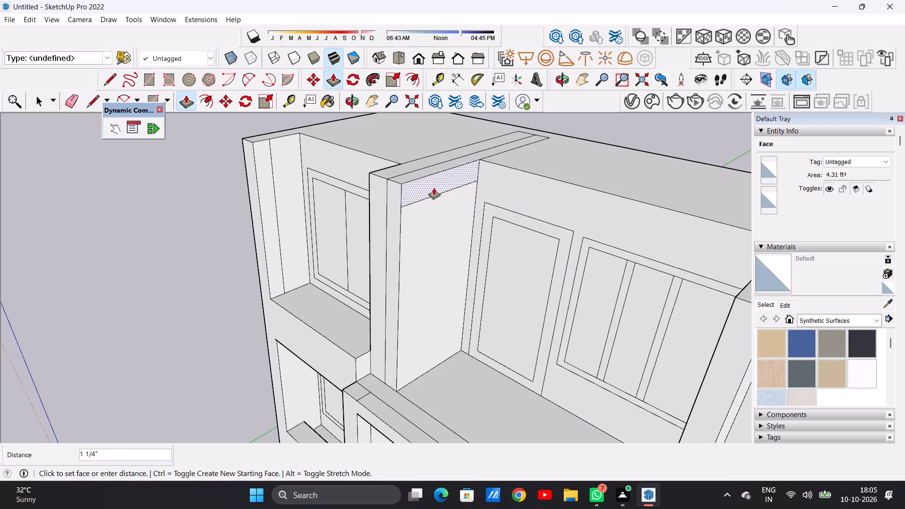
scroll(448, 221, down, 10)
middle_drag(478, 238, 584, 202)
scroll(553, 206, up, 4)
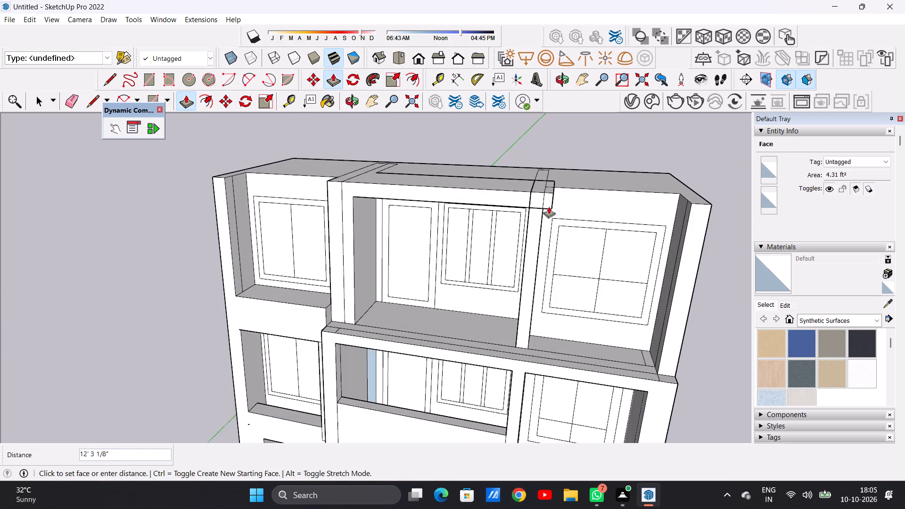
scroll(549, 206, up, 6)
scroll(529, 198, down, 1)
scroll(529, 198, up, 1)
scroll(529, 198, down, 1)
scroll(529, 198, up, 3)
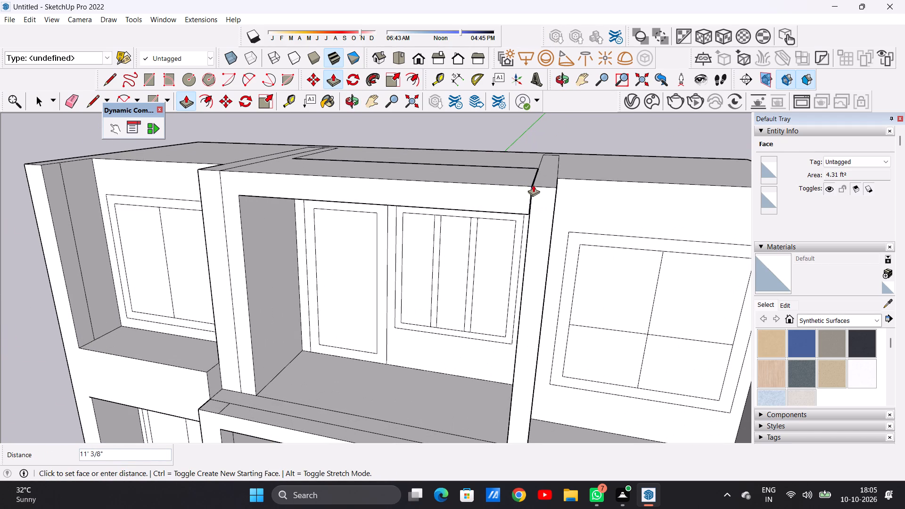
click(531, 183)
key(space)
Draw a line about 2' 1 1/2" long near the top of the pier's side face towards the end bay, level with the beam's underside.
scroll(537, 221, down, 3)
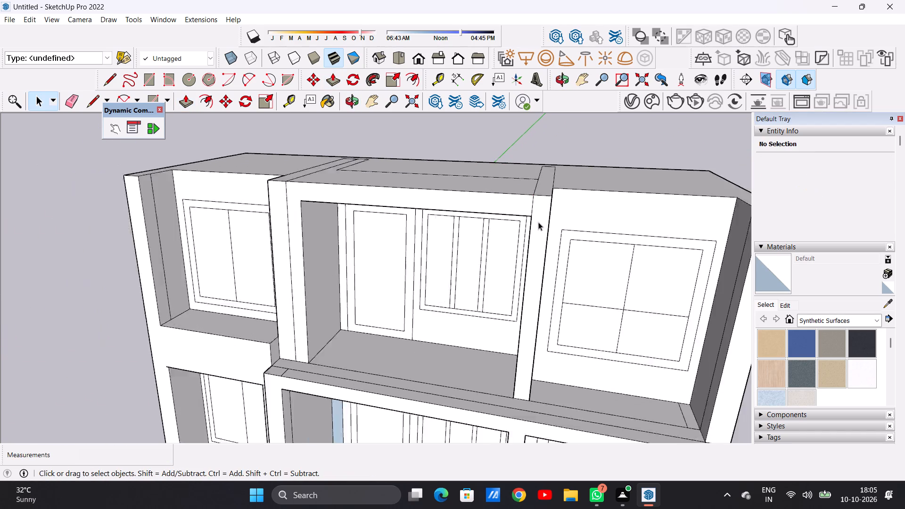
scroll(538, 222, down, 4)
middle_drag(550, 225, 425, 220)
scroll(449, 225, up, 5)
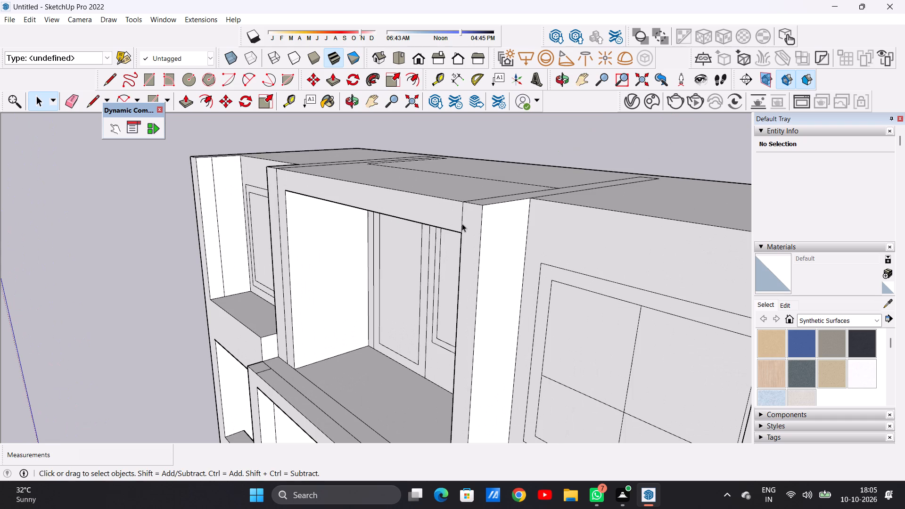
key(l)
scroll(481, 231, up, 5)
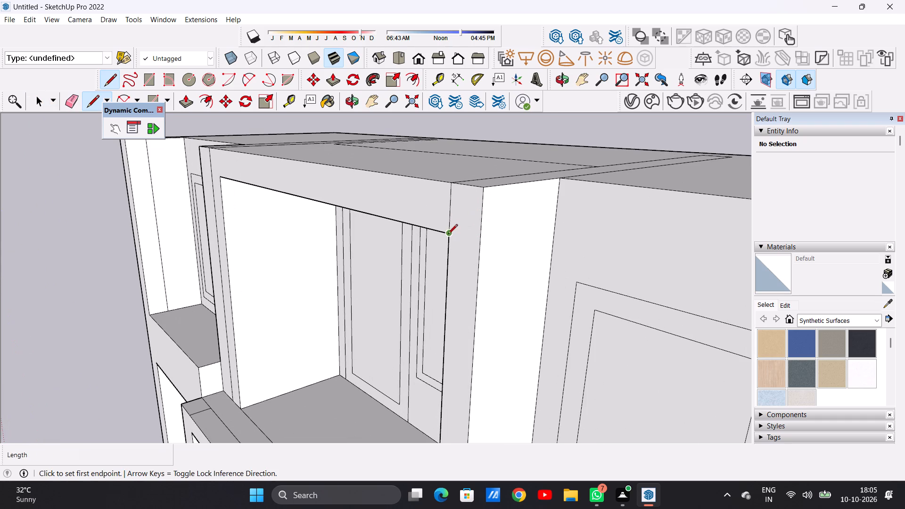
click(481, 240)
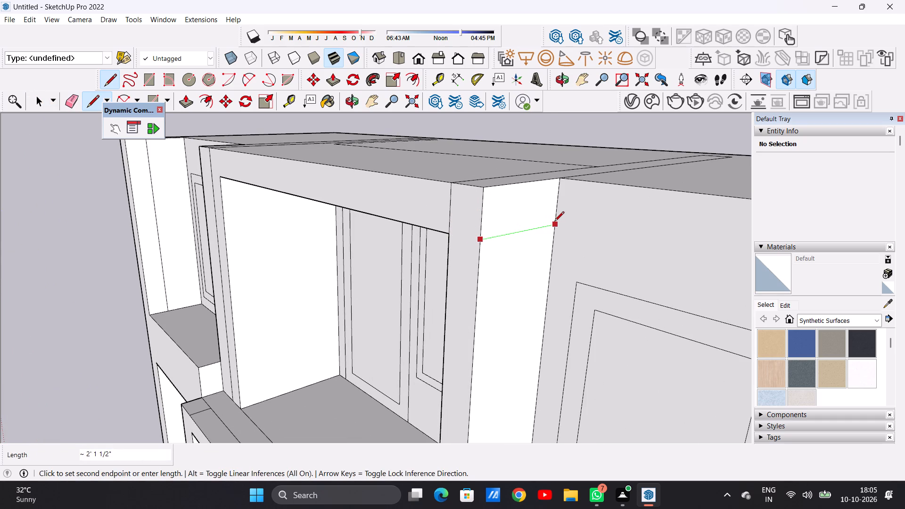
click(554, 222)
key(space)
Push/Pull the strip above the new line about 7' 3 7/8" across the end bay to the outer pier, extending the top beam.
text(O)
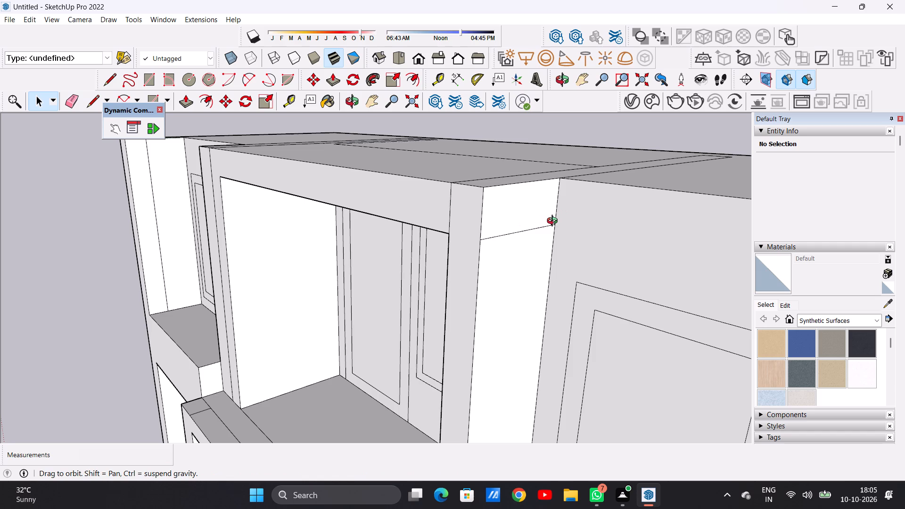
key(BackSpace)
key(p)
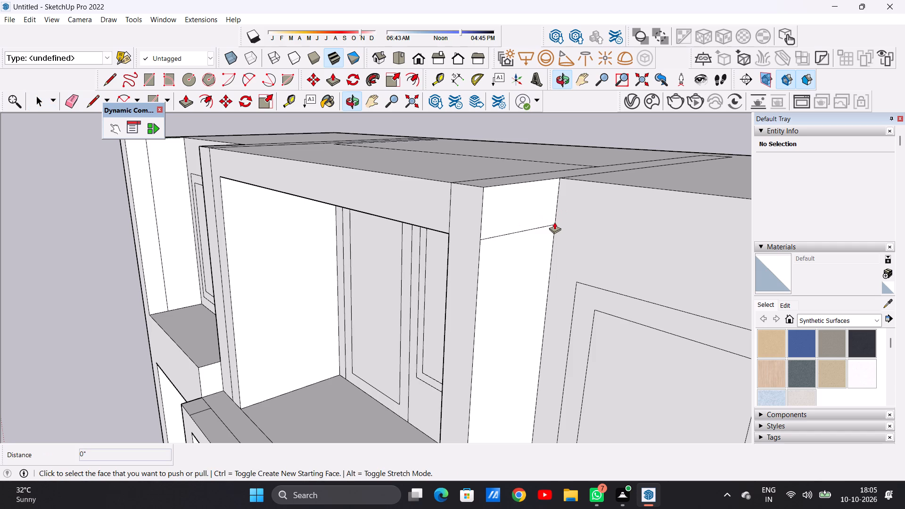
click(509, 209)
scroll(554, 246, down, 13)
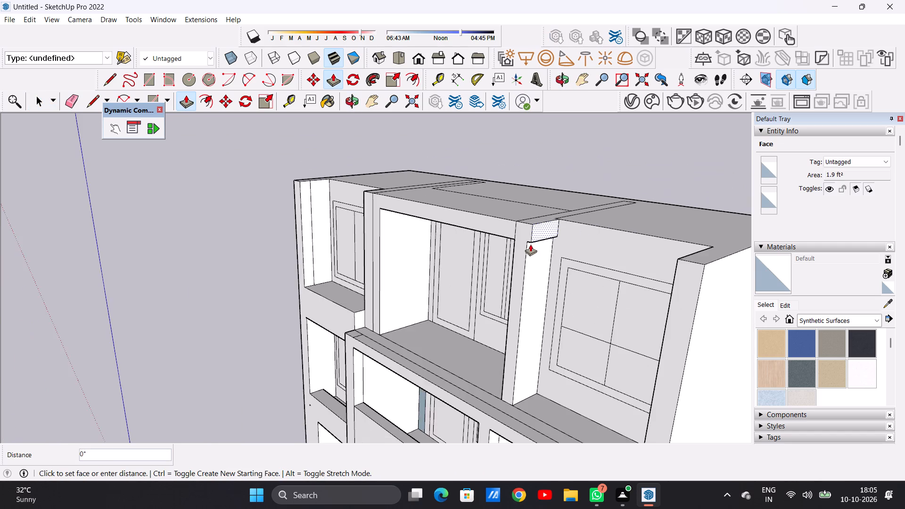
middle_drag(530, 246, 594, 244)
scroll(545, 257, down, 11)
scroll(576, 249, up, 2)
scroll(576, 249, down, 2)
scroll(576, 249, up, 4)
middle_drag(578, 248, 610, 235)
scroll(589, 229, up, 19)
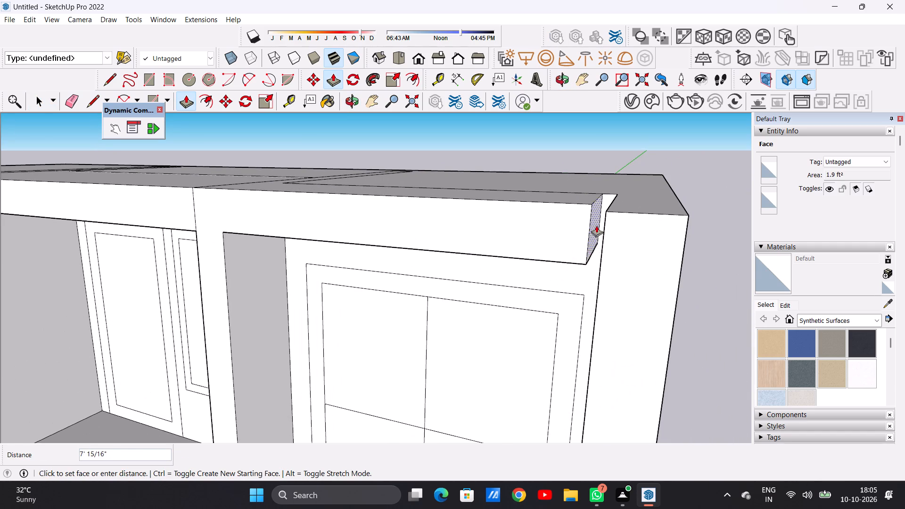
click(606, 213)
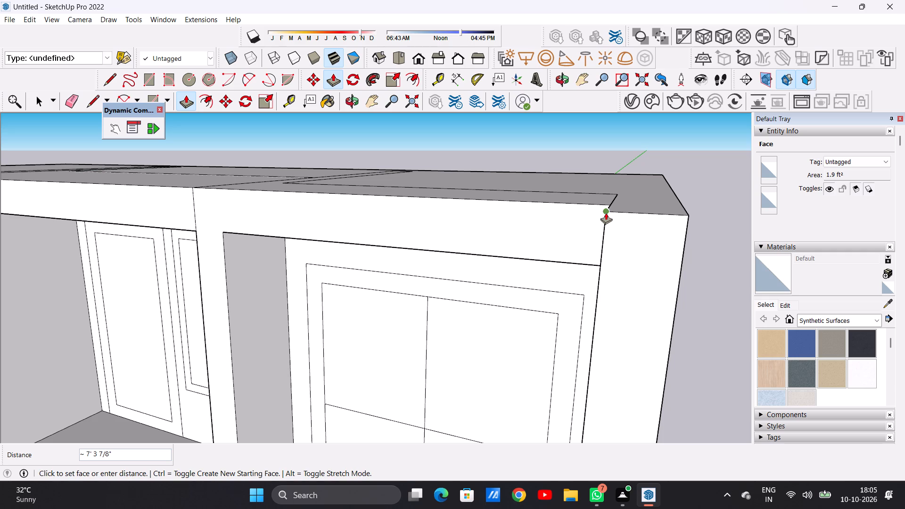
key(space)
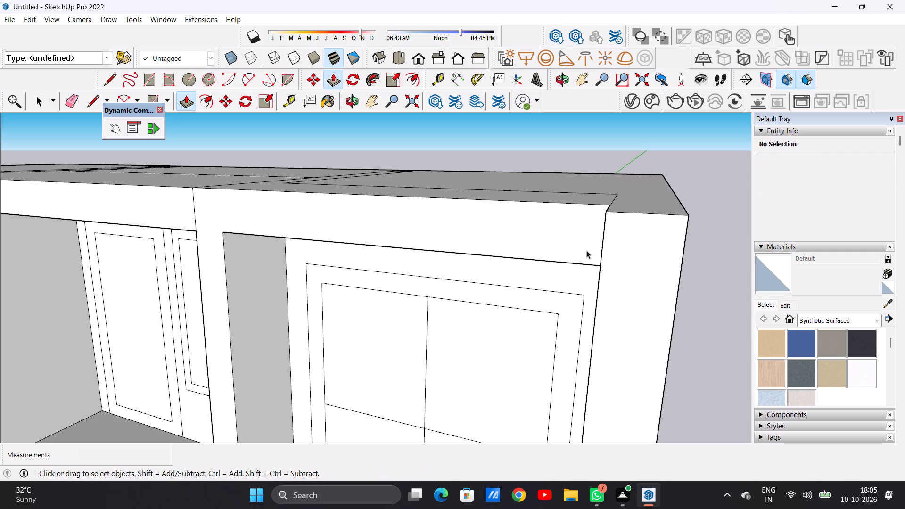
Examine the top storey's new beam and recessed bays from the front, both sides and above.
scroll(590, 252, down, 15)
middle_drag(592, 269, 619, 226)
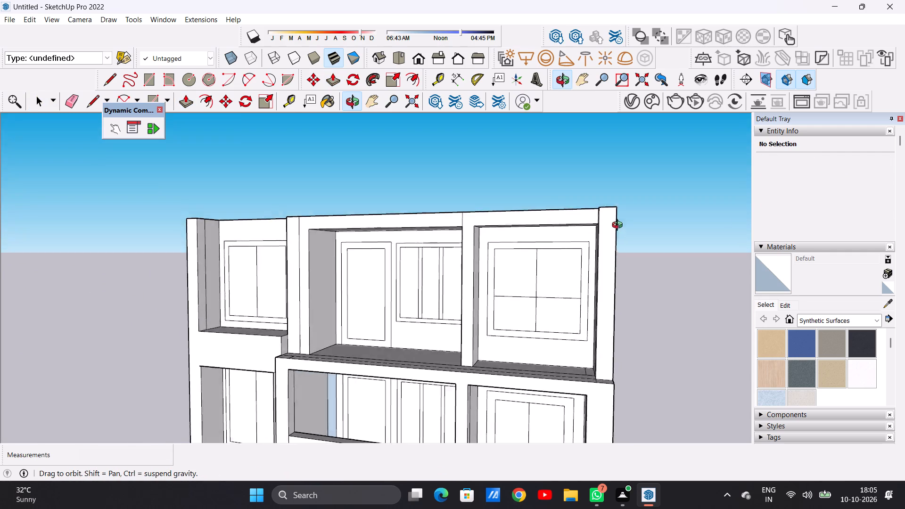
middle_drag(619, 226, 668, 253)
scroll(569, 254, down, 5)
middle_drag(569, 265, 576, 256)
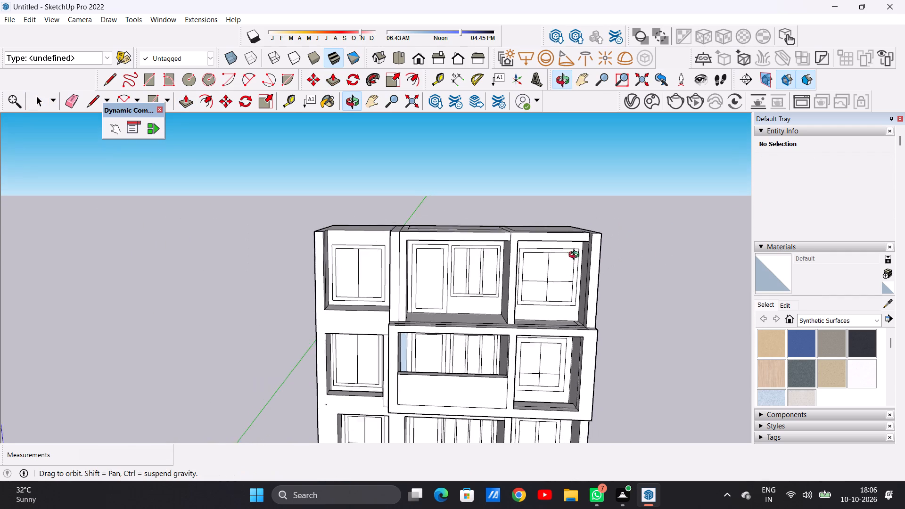
middle_drag(576, 256, 567, 262)
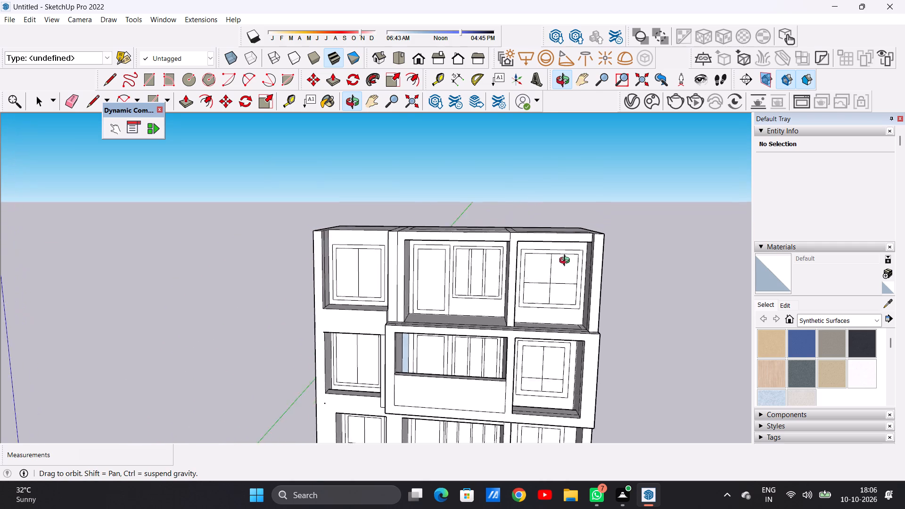
middle_drag(567, 262, 582, 258)
scroll(509, 257, down, 8)
middle_drag(505, 267, 503, 231)
scroll(510, 238, up, 6)
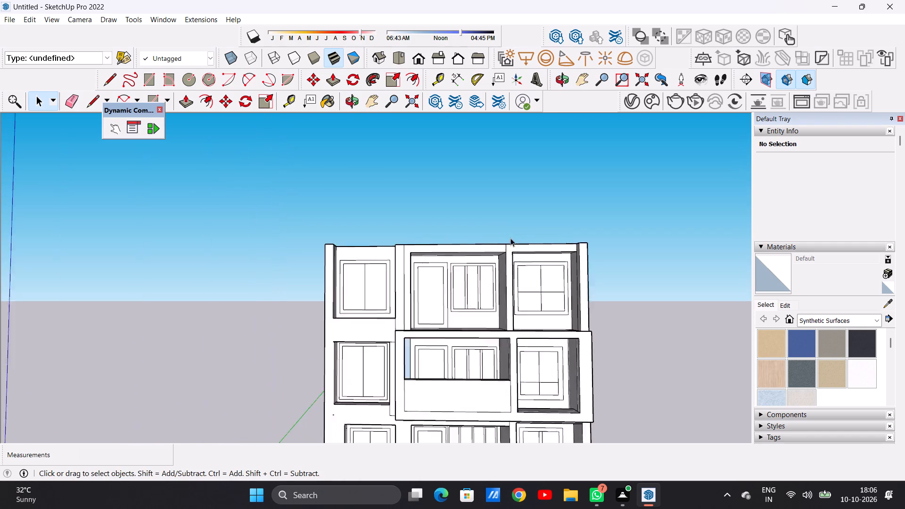
scroll(510, 238, up, 12)
scroll(499, 252, down, 1)
scroll(499, 252, up, 6)
scroll(498, 259, down, 16)
middle_drag(509, 267, 450, 281)
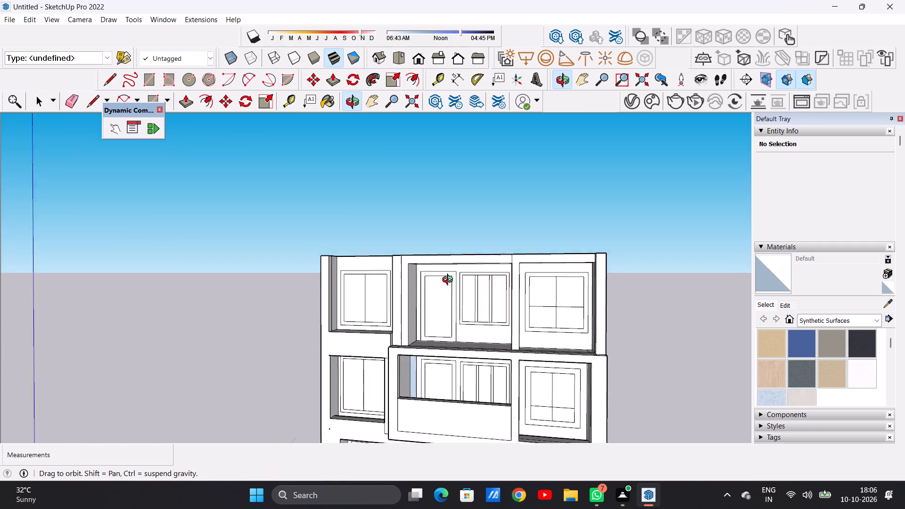
middle_drag(450, 281, 577, 312)
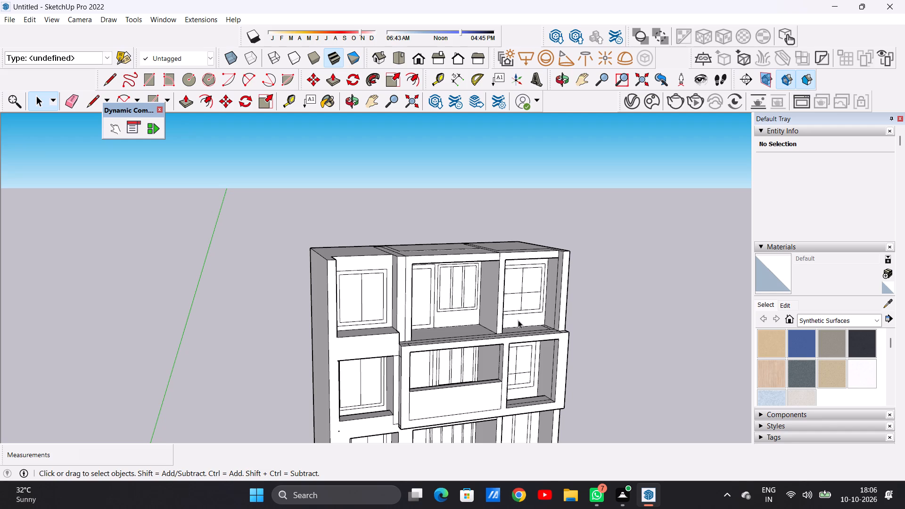
Erase the seam line where the top beam crosses the pier between the middle bay and the end bay.
scroll(524, 284, up, 3)
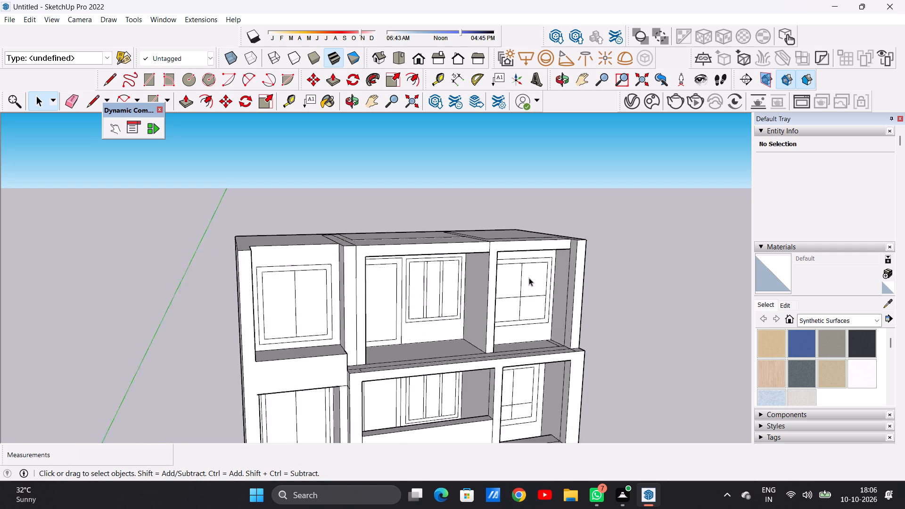
scroll(529, 278, up, 2)
scroll(466, 285, up, 3)
scroll(471, 279, down, 1)
scroll(474, 275, up, 2)
key(e)
scroll(497, 221, up, 3)
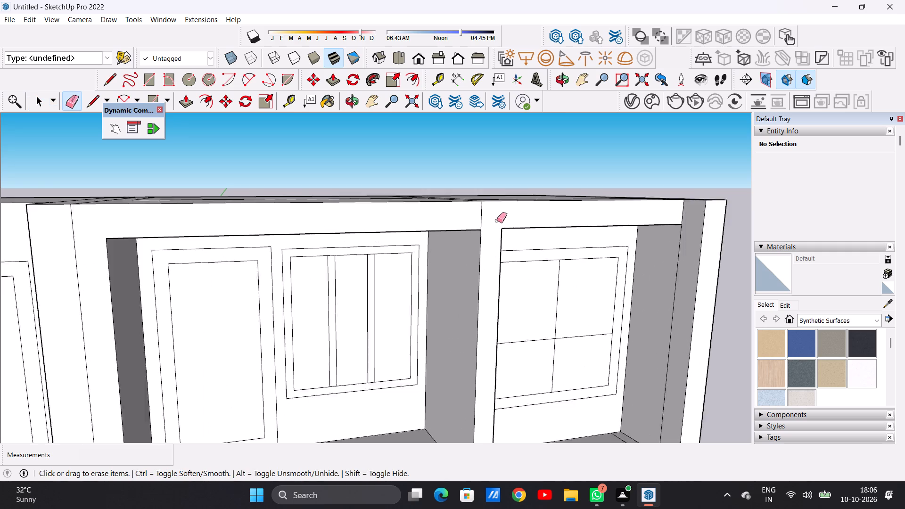
scroll(497, 221, up, 2)
drag(475, 213, 479, 214)
scroll(479, 246, down, 7)
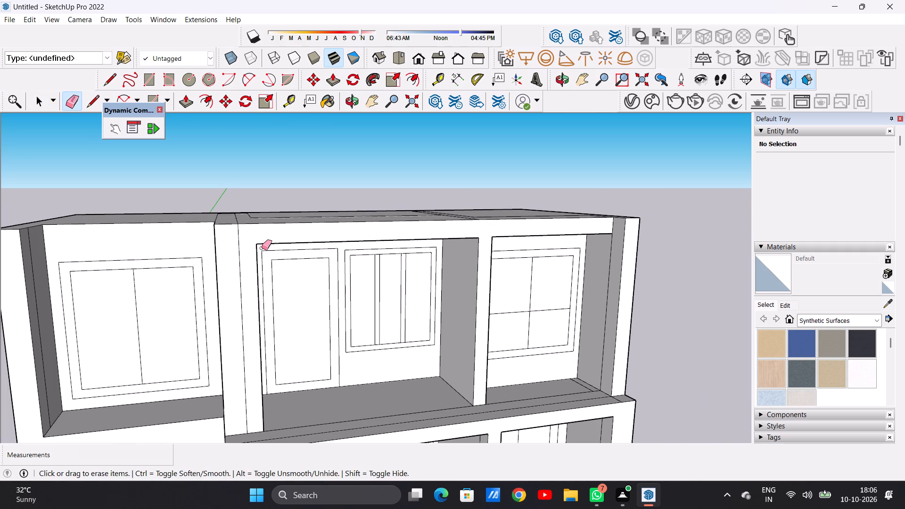
key(space)
Push/Pull the small end face of the sill band below the two-pane window about 1' 3/16" across the adjoining pier's base.
scroll(324, 256, down, 3)
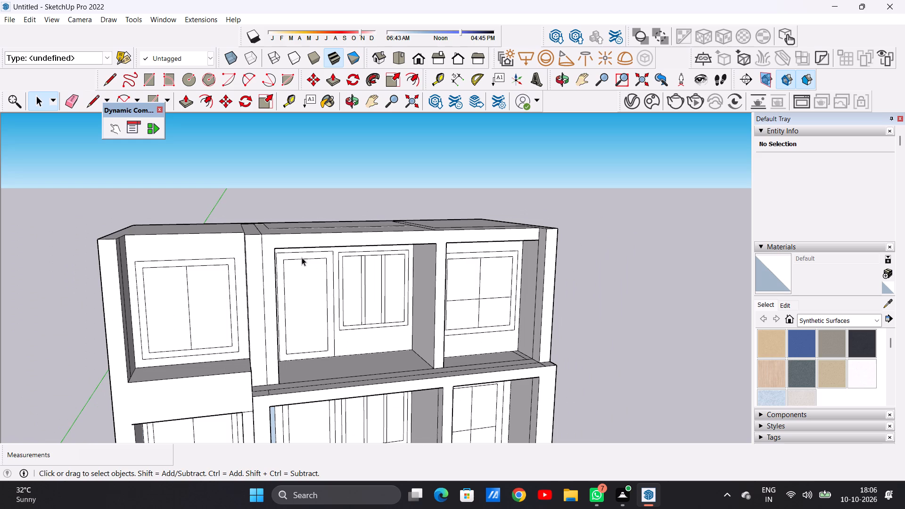
middle_drag(383, 379, 363, 405)
scroll(399, 376, up, 2)
scroll(399, 376, down, 1)
scroll(399, 376, up, 4)
middle_drag(407, 377, 399, 400)
scroll(153, 392, up, 5)
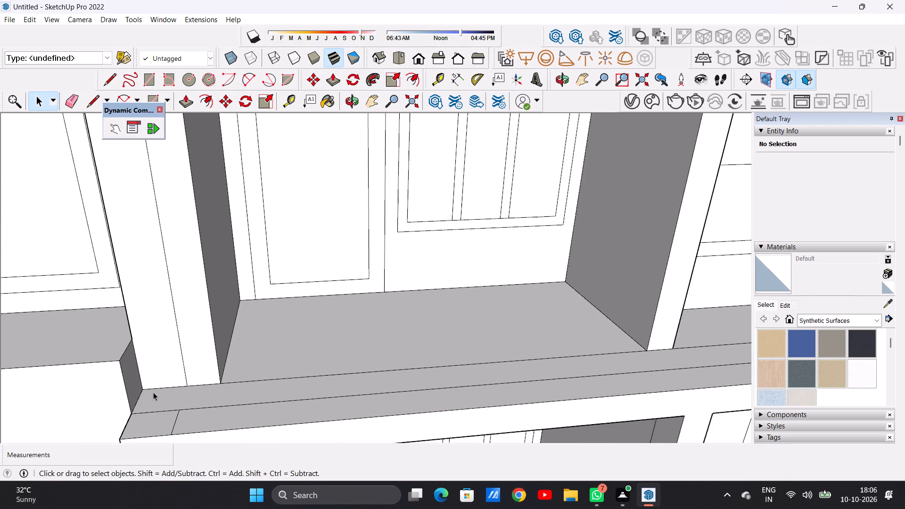
scroll(153, 392, up, 2)
scroll(187, 372, up, 1)
scroll(187, 372, down, 12)
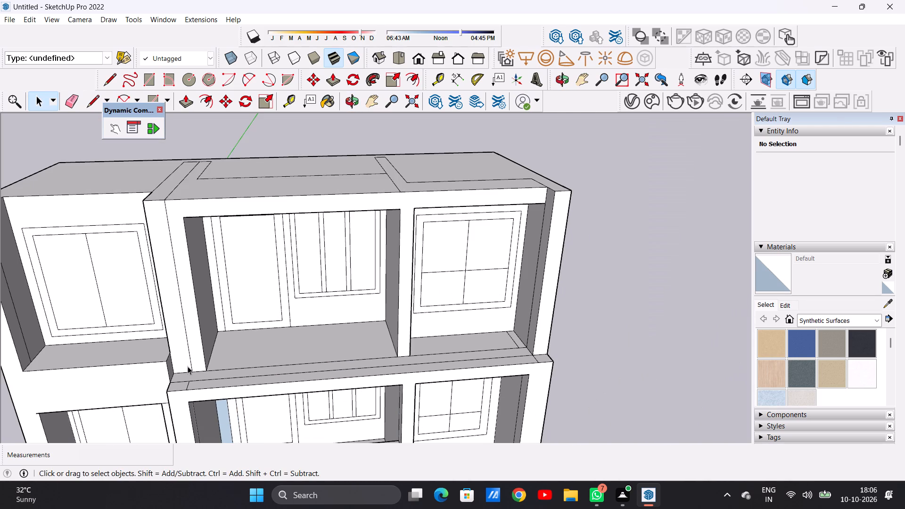
scroll(186, 374, up, 4)
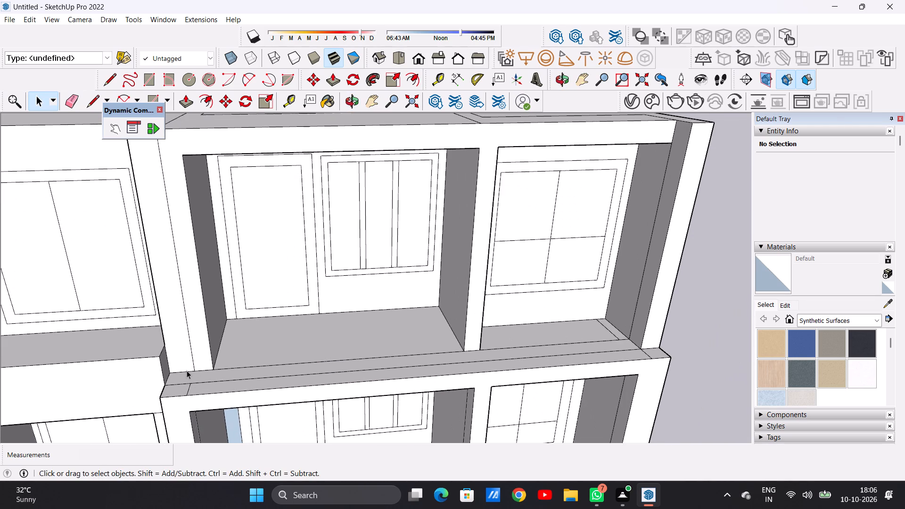
key(p)
middle_drag(183, 363, 145, 361)
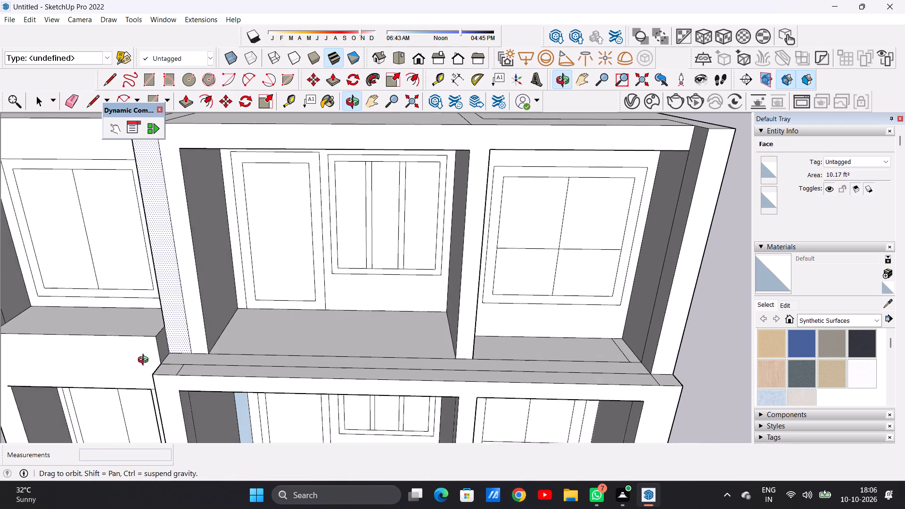
middle_drag(145, 361, 145, 361)
scroll(177, 350, up, 9)
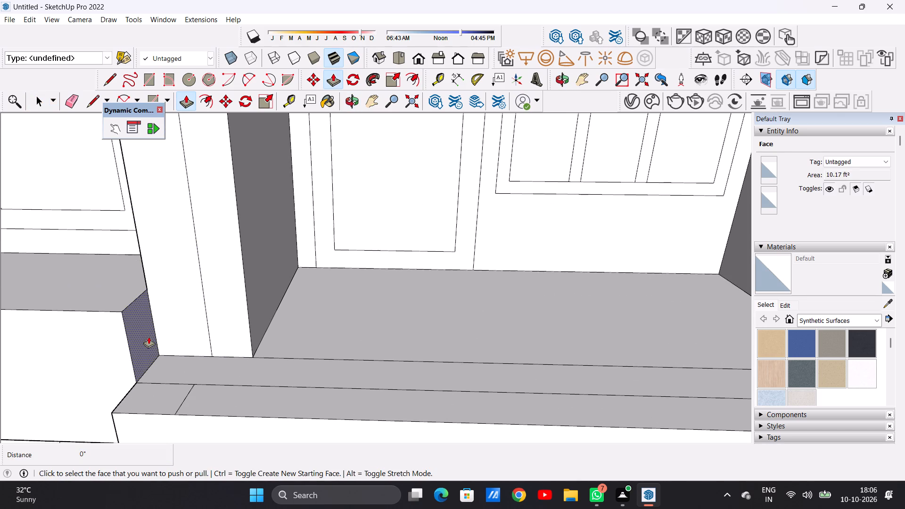
click(145, 337)
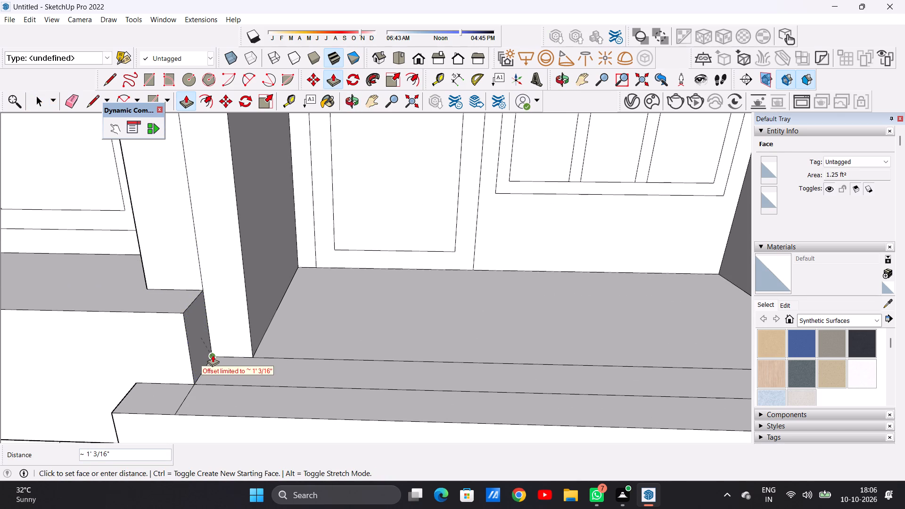
click(213, 355)
key(space)
scroll(231, 366, down, 14)
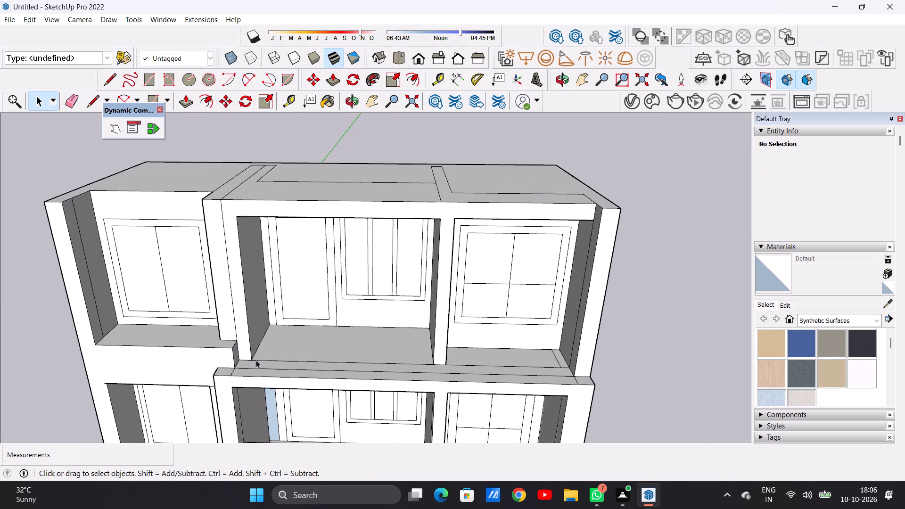
Push/Pull the narrow ledge strip in front of the top storey's piers up 8" across the middle and end bays.
middle_drag(261, 363, 226, 305)
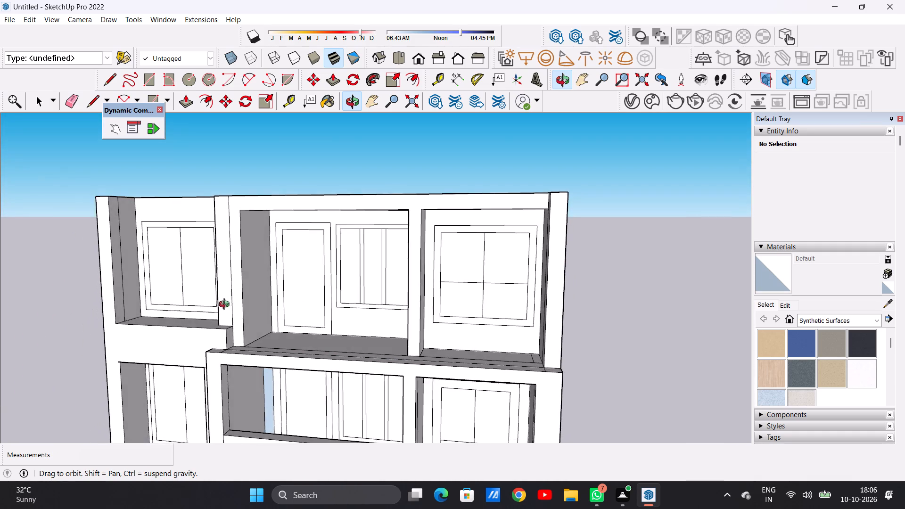
middle_drag(226, 305, 248, 336)
scroll(230, 367, up, 1)
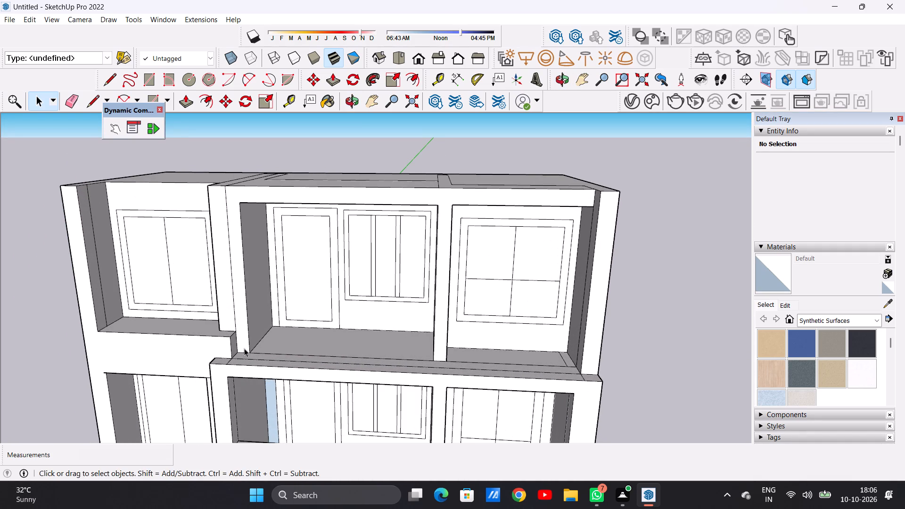
scroll(250, 344, down, 2)
scroll(255, 342, up, 3)
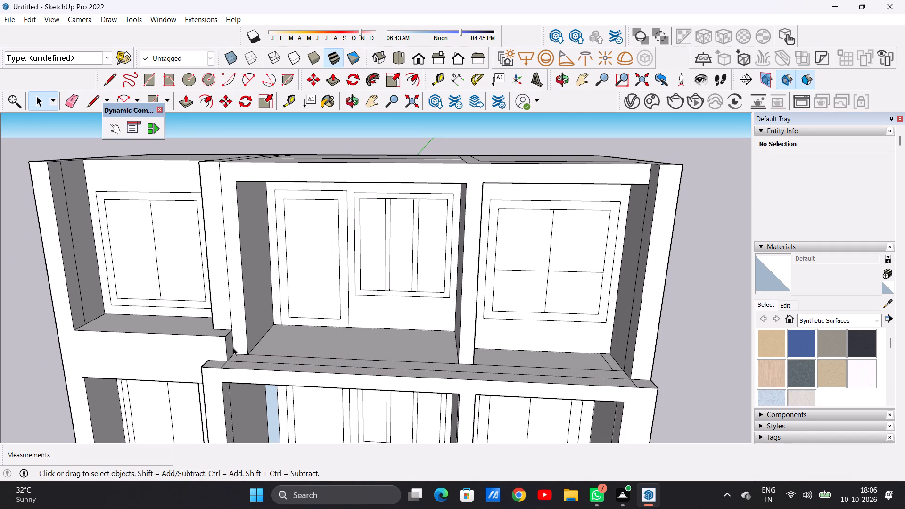
key(p)
scroll(357, 345, up, 9)
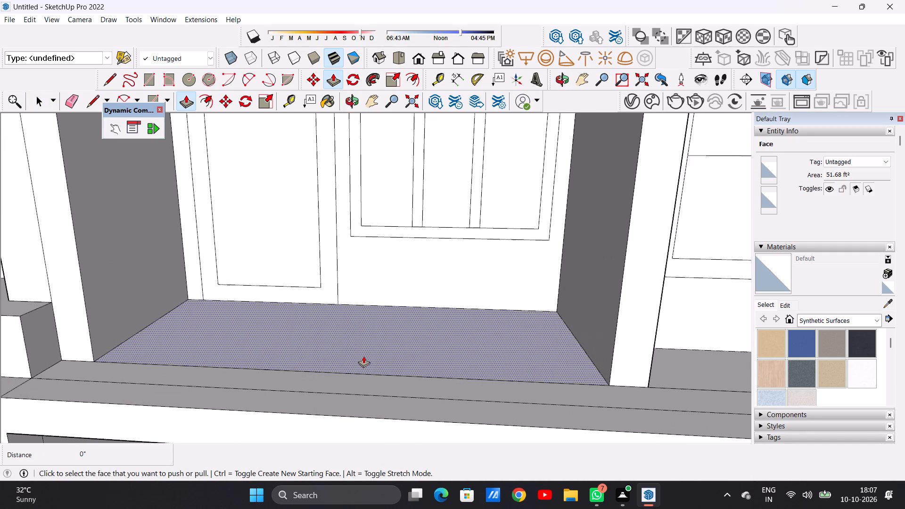
click(387, 385)
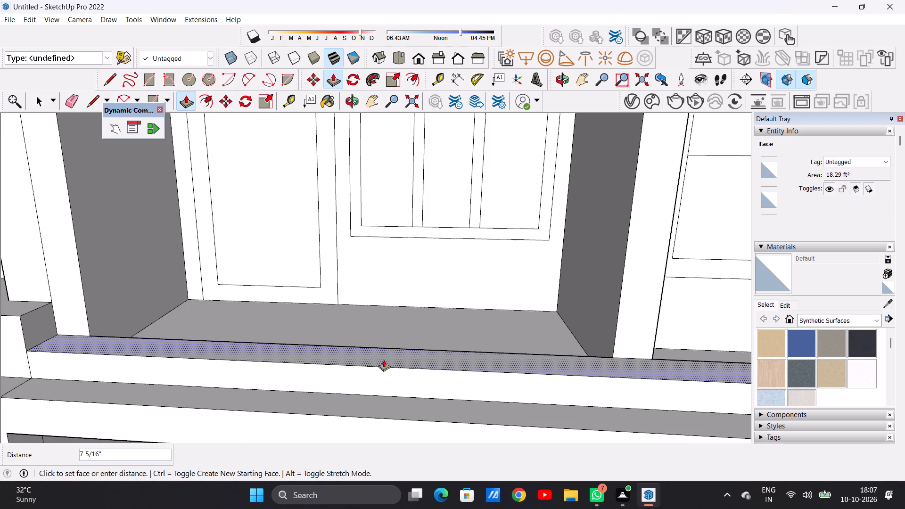
scroll(376, 365, down, 8)
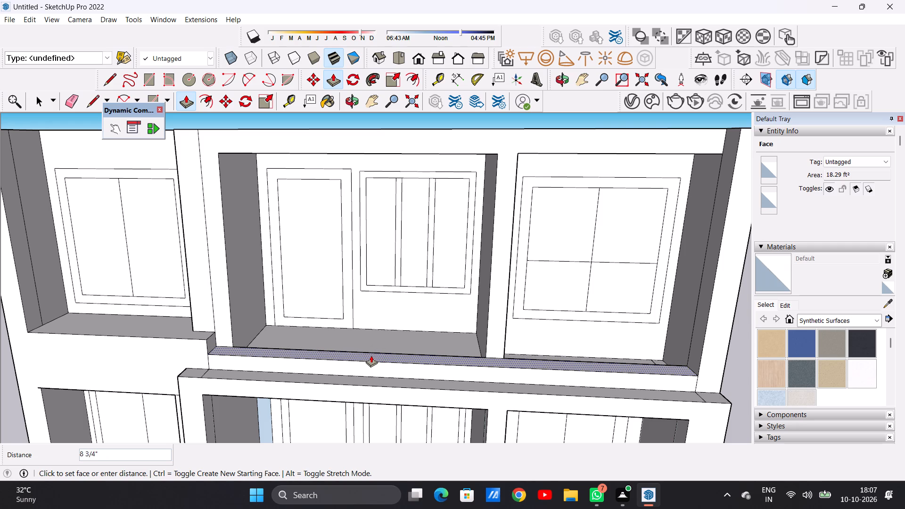
click(371, 358)
scroll(363, 345, down, 6)
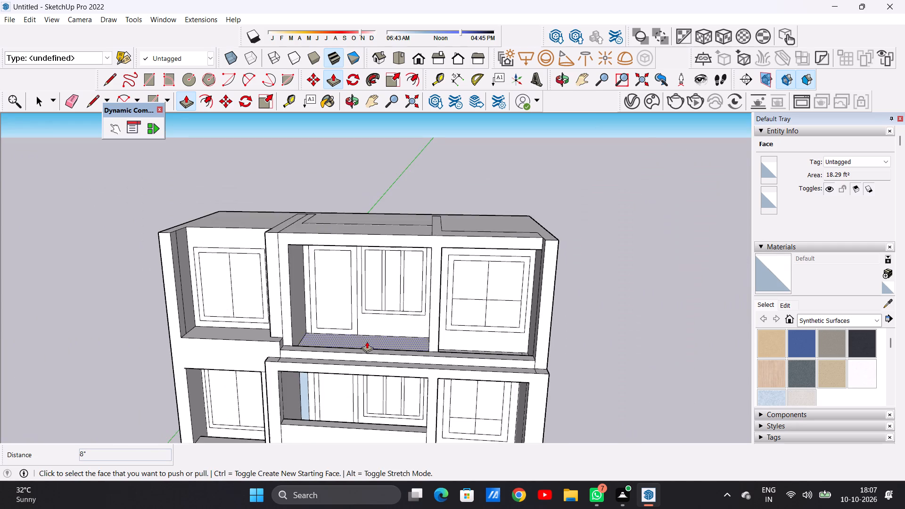
Push/Pull the front face of the top storey's pier-and-beam frame about 11" forward, flush with the raised ledge.
middle_drag(366, 345, 313, 309)
scroll(291, 317, up, 4)
scroll(290, 318, down, 2)
scroll(290, 318, up, 5)
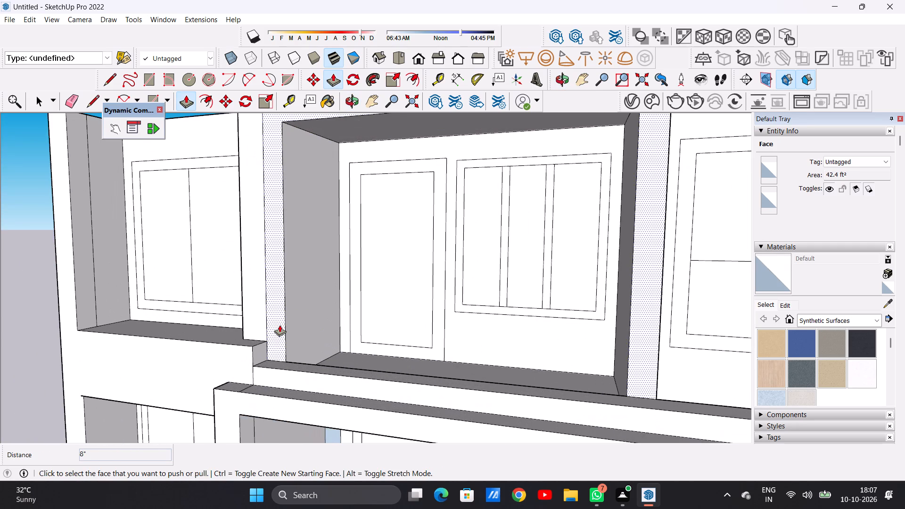
click(280, 325)
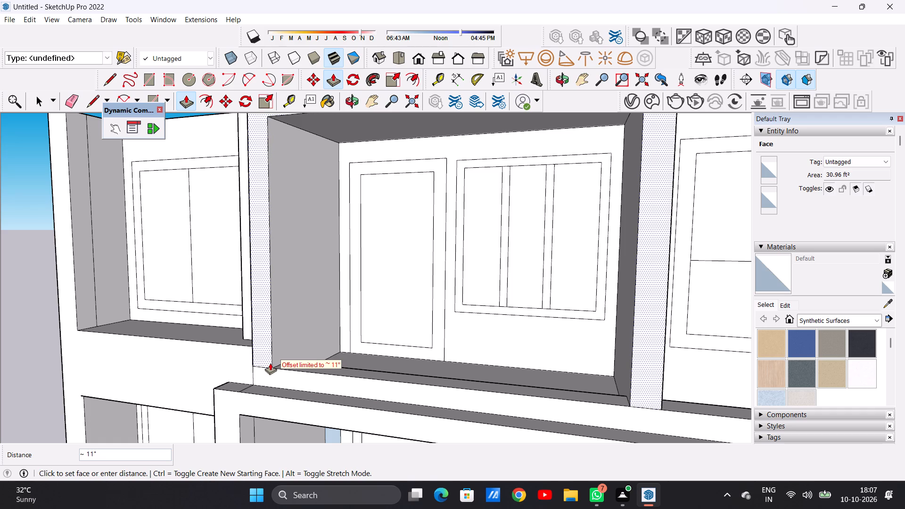
click(270, 363)
scroll(297, 365, down, 14)
Erase the seam line where the pier beside the two-pane window bay meets the raised ledge.
middle_drag(323, 367, 384, 355)
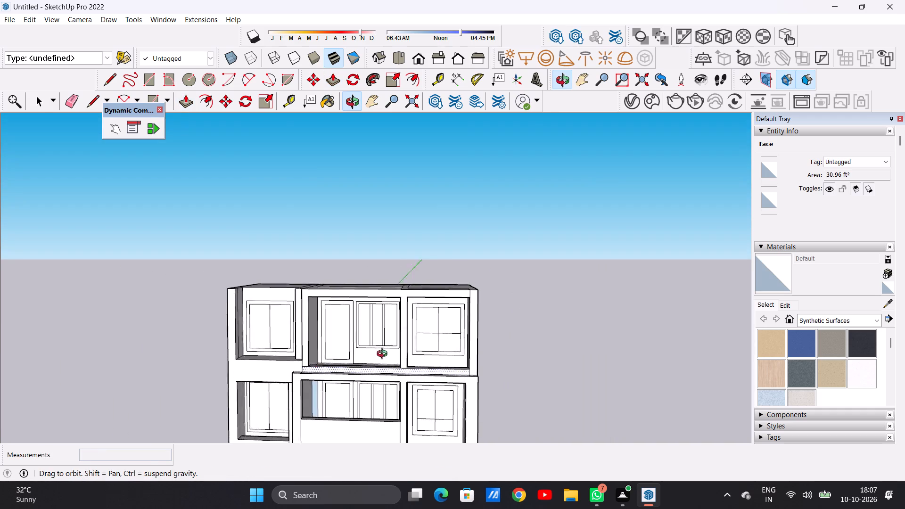
middle_drag(384, 355, 464, 354)
scroll(407, 365, up, 7)
scroll(408, 365, down, 1)
scroll(409, 365, up, 1)
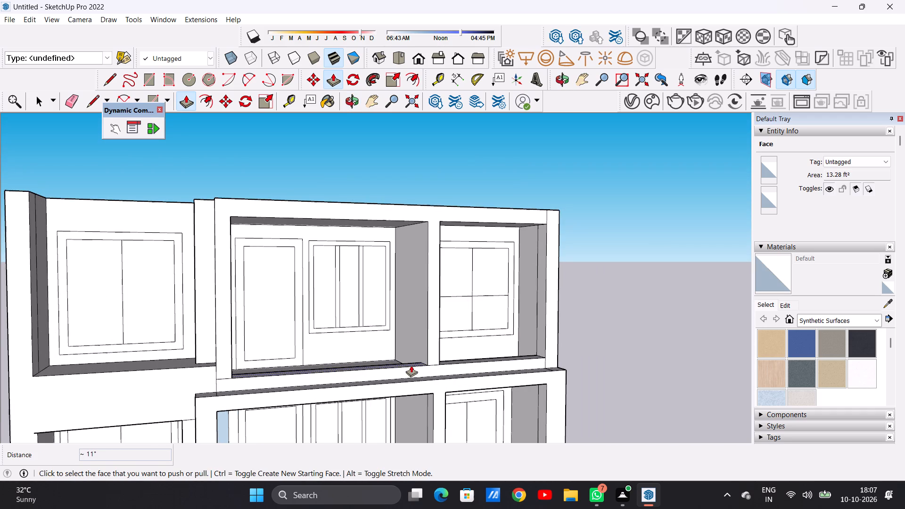
key(space)
scroll(350, 308, down, 16)
middle_drag(385, 328, 304, 321)
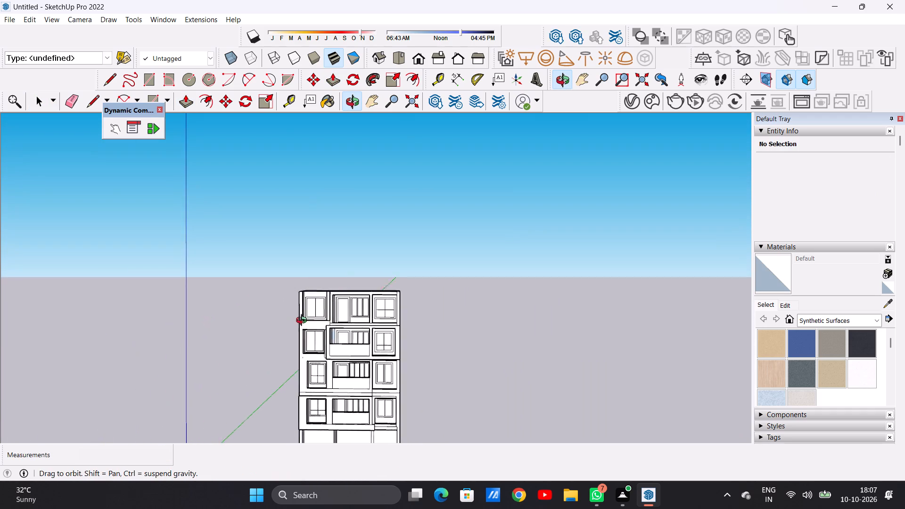
middle_drag(304, 321, 393, 321)
scroll(332, 329, up, 14)
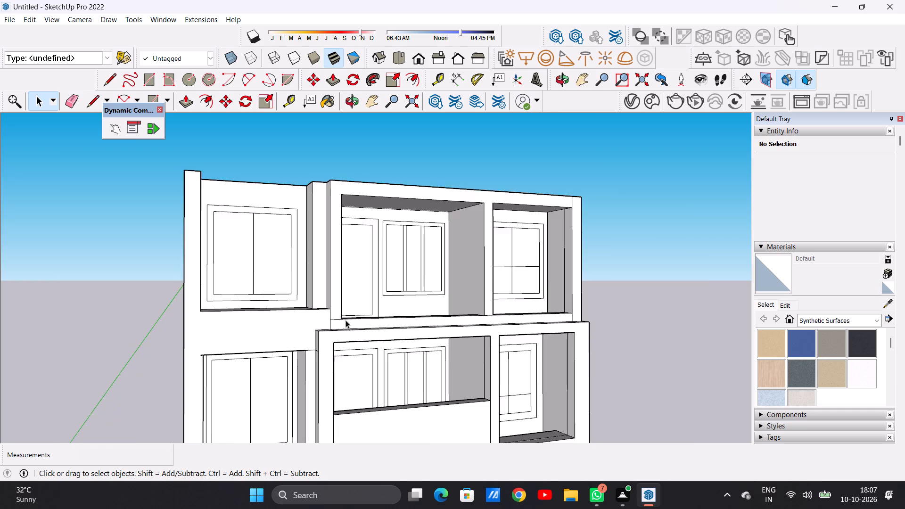
scroll(346, 320, down, 1)
scroll(346, 320, up, 8)
key(e)
scroll(333, 313, up, 7)
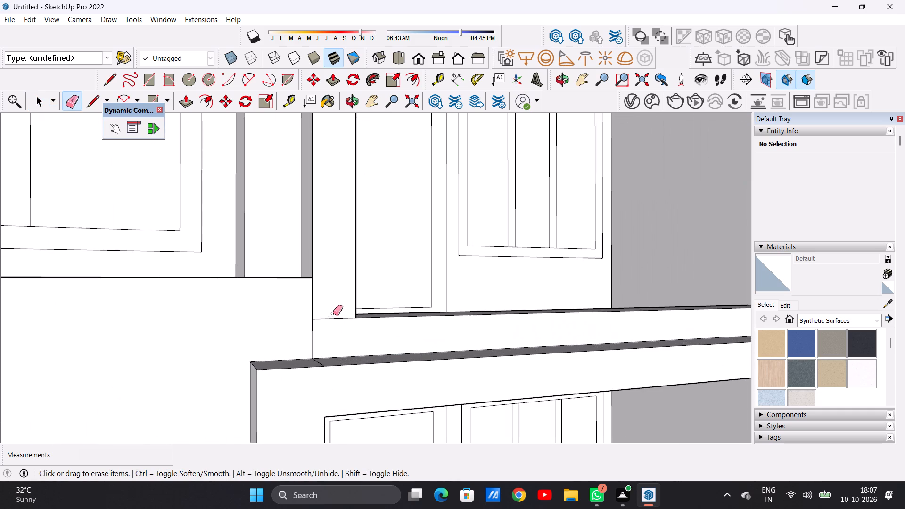
drag(331, 311, 332, 320)
scroll(303, 330, down, 12)
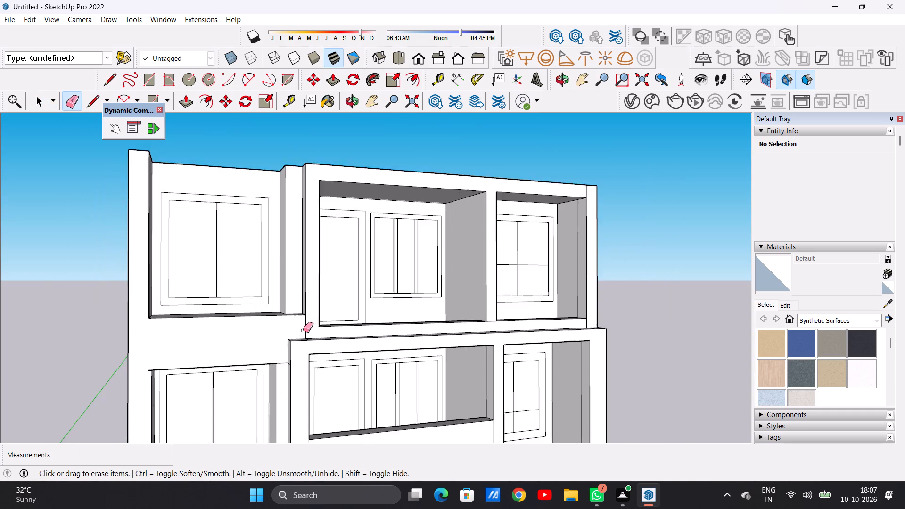
Erase the remaining seam lines where the middle and outer piers meet the raised ledge.
scroll(303, 330, down, 4)
scroll(453, 327, up, 1)
scroll(453, 327, down, 1)
scroll(453, 327, up, 15)
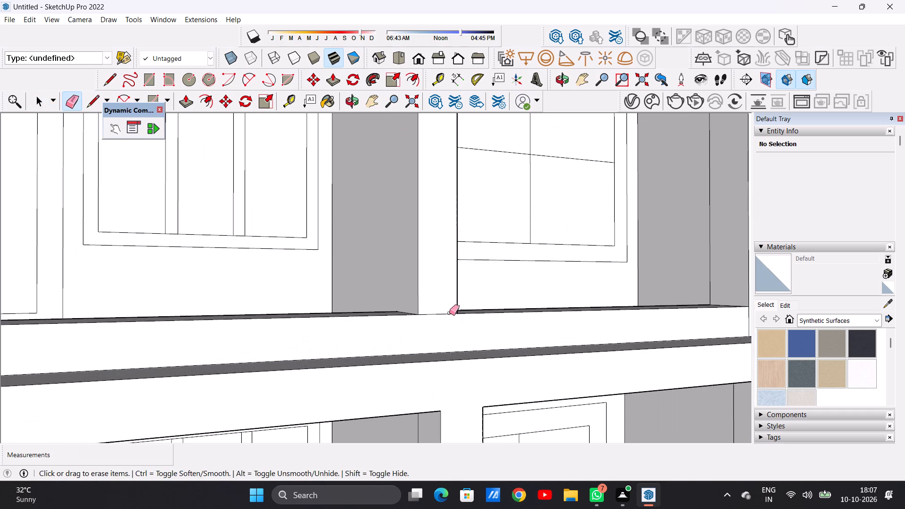
drag(444, 311, 443, 317)
scroll(417, 330, down, 13)
scroll(526, 323, up, 1)
scroll(526, 323, down, 1)
scroll(526, 323, up, 9)
drag(520, 329, 532, 326)
scroll(495, 330, down, 9)
scroll(461, 351, down, 3)
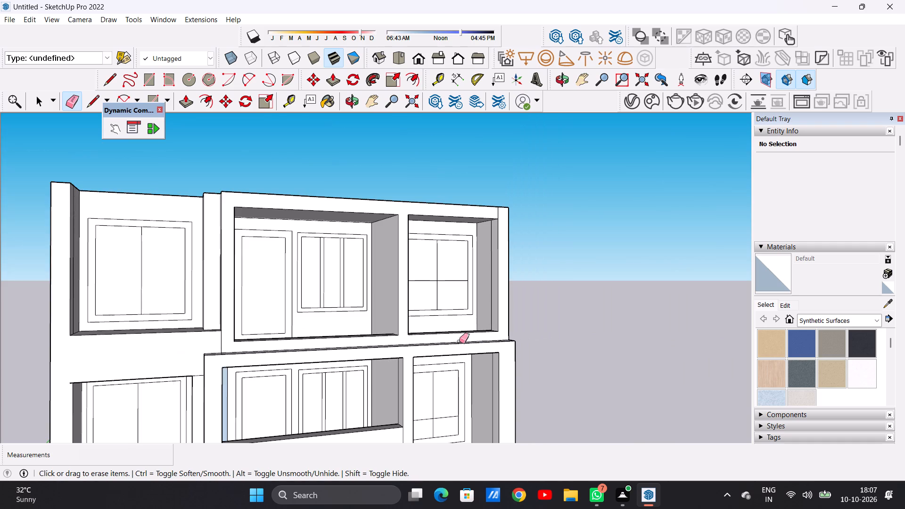
Erase the seam line between the top beam and the outer pier at the frame's upper corner.
scroll(495, 211, up, 12)
scroll(502, 218, down, 1)
drag(496, 214, 503, 216)
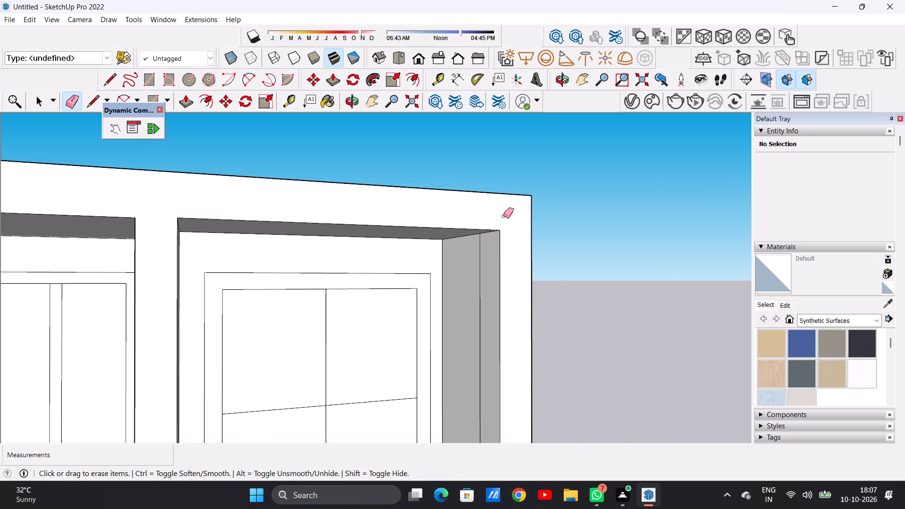
scroll(504, 254, down, 10)
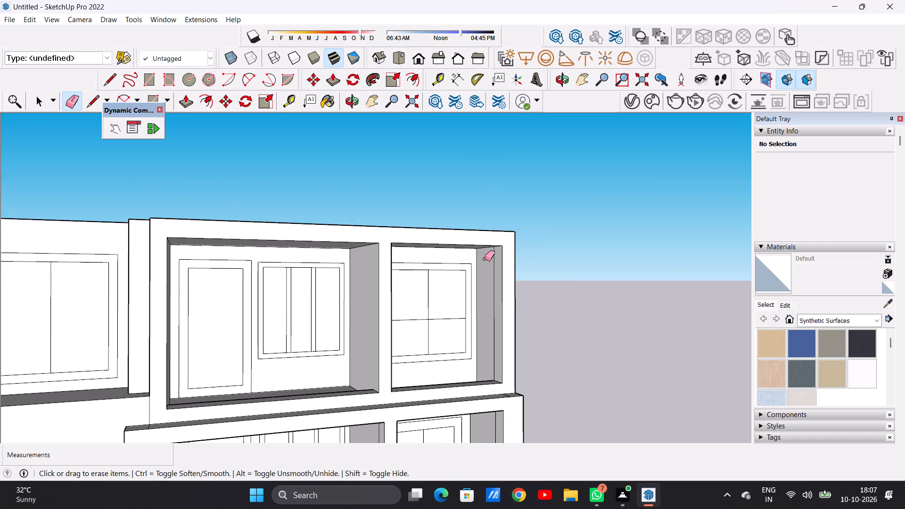
key(space)
Examine the top storey's projecting frame and the recessed two-pane window bay from the side and above.
scroll(370, 278, down, 7)
middle_drag(287, 316, 390, 330)
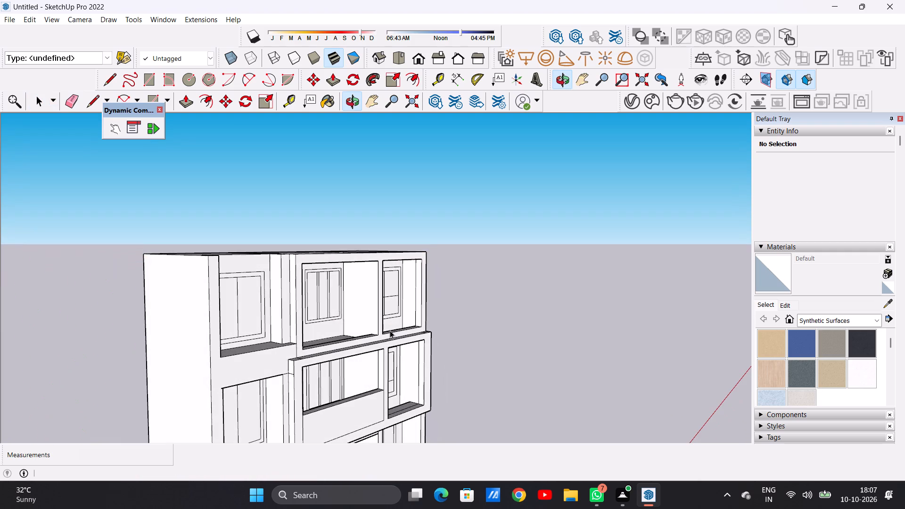
middle_drag(294, 348, 288, 360)
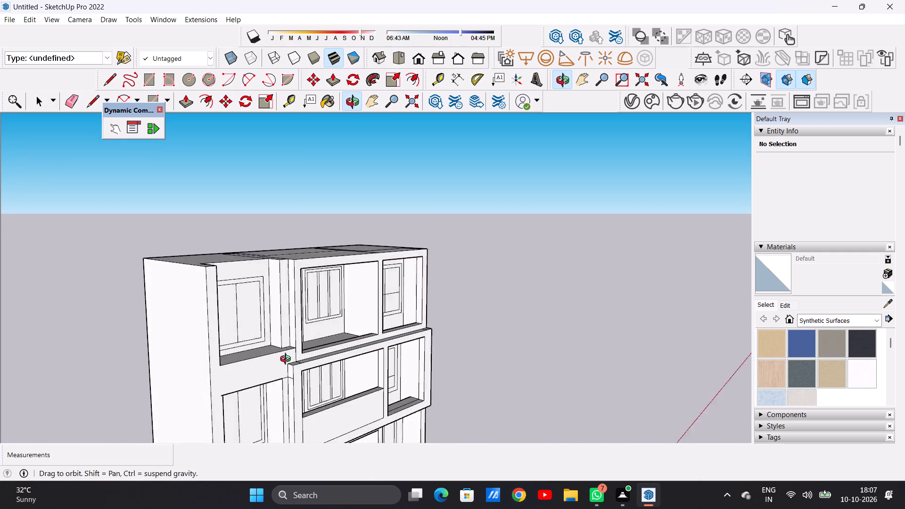
middle_drag(288, 360, 343, 398)
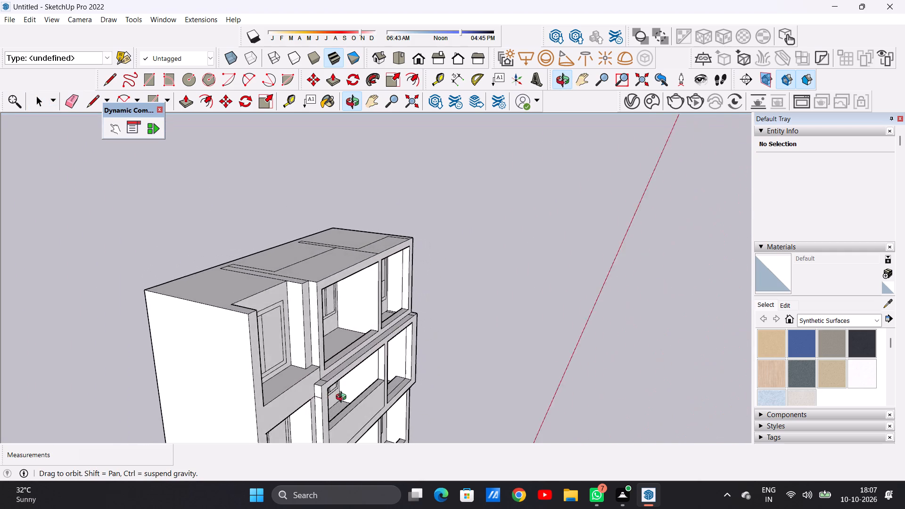
middle_drag(343, 398, 368, 394)
scroll(347, 343, up, 7)
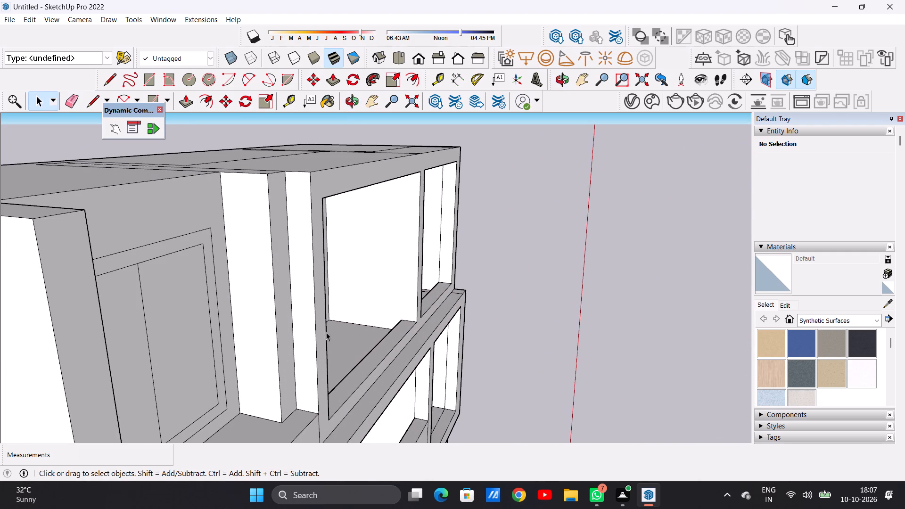
scroll(326, 329, down, 2)
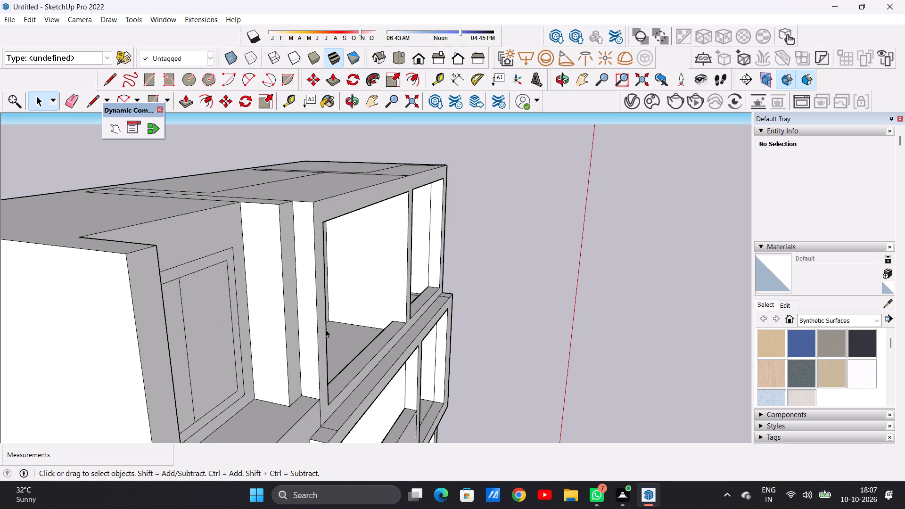
Pull the front face of the top storey's projecting frame outward about 7 inches.
key(p)
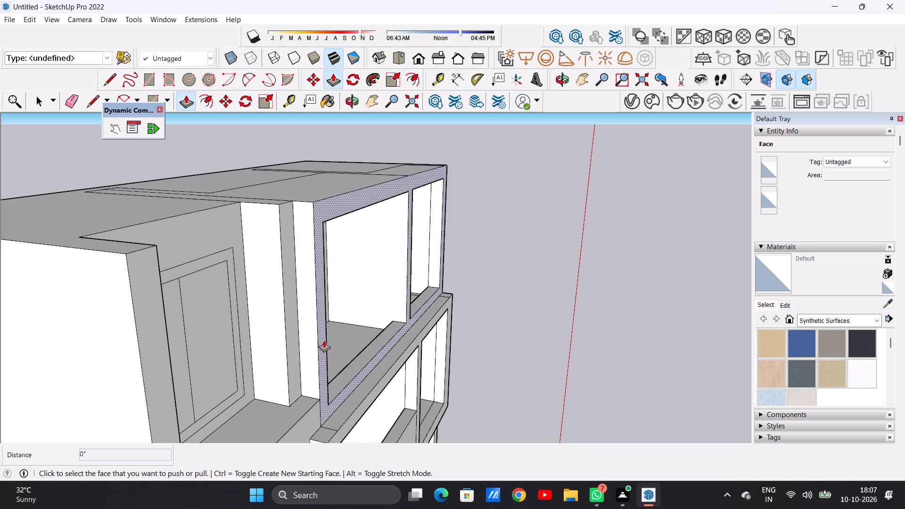
click(324, 340)
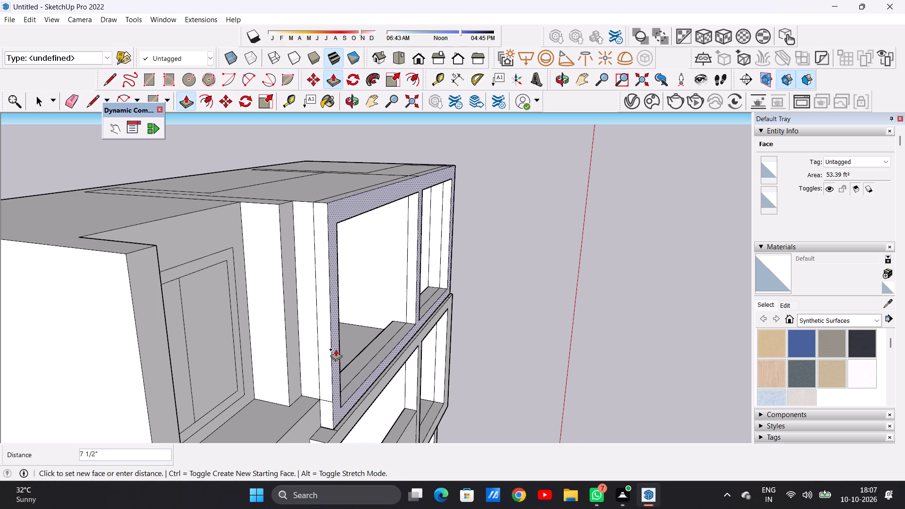
click(335, 348)
key(space)
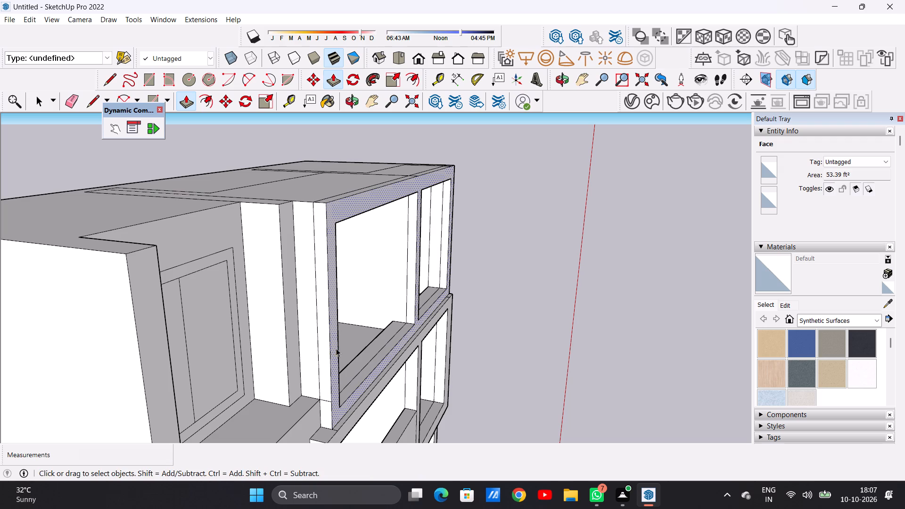
Pull the narrow pier face beside the top storey's projecting frame forward about 11 inches.
key(p)
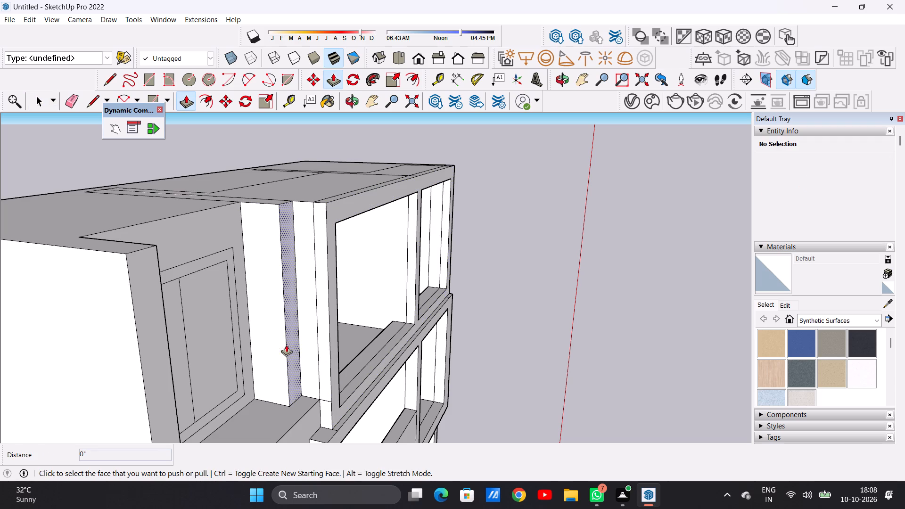
click(291, 341)
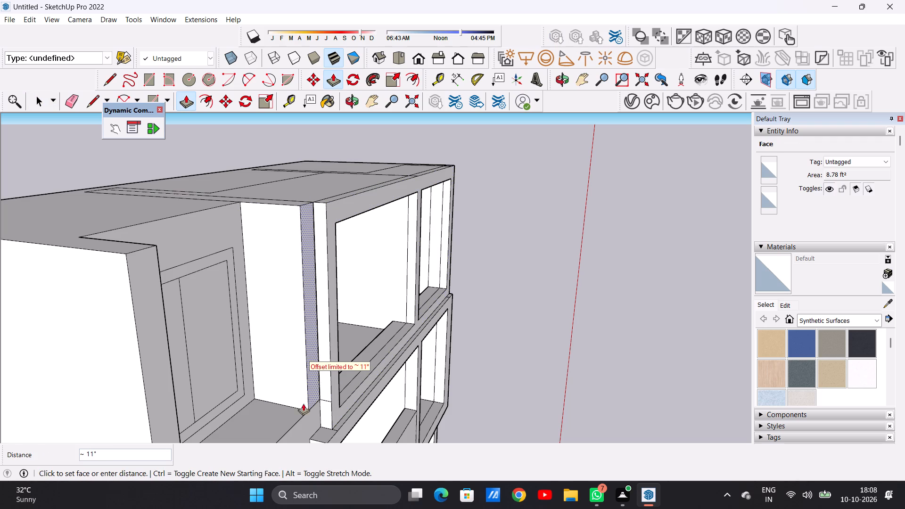
click(303, 410)
key(space)
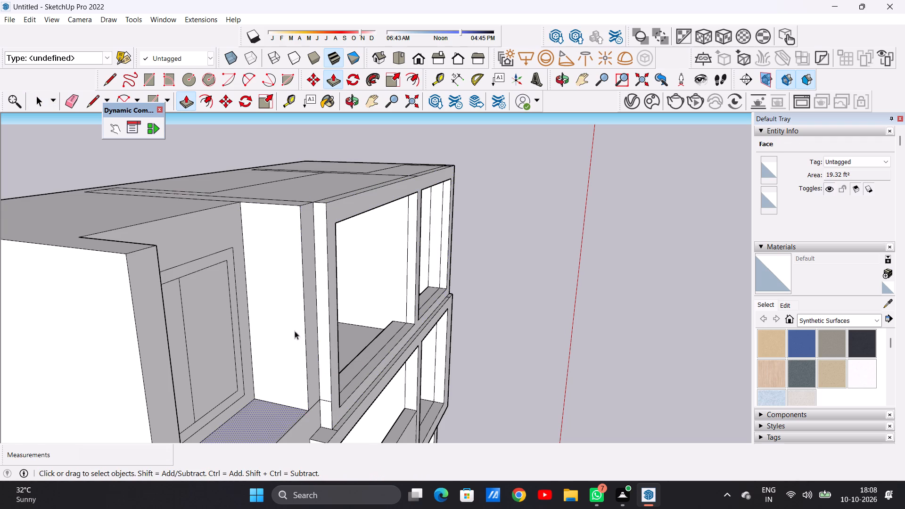
Examine the extended top-storey frame and the whole facade from the front and the side.
scroll(286, 284, down, 10)
middle_drag(343, 310, 159, 276)
scroll(159, 276, up, 1)
scroll(189, 298, down, 4)
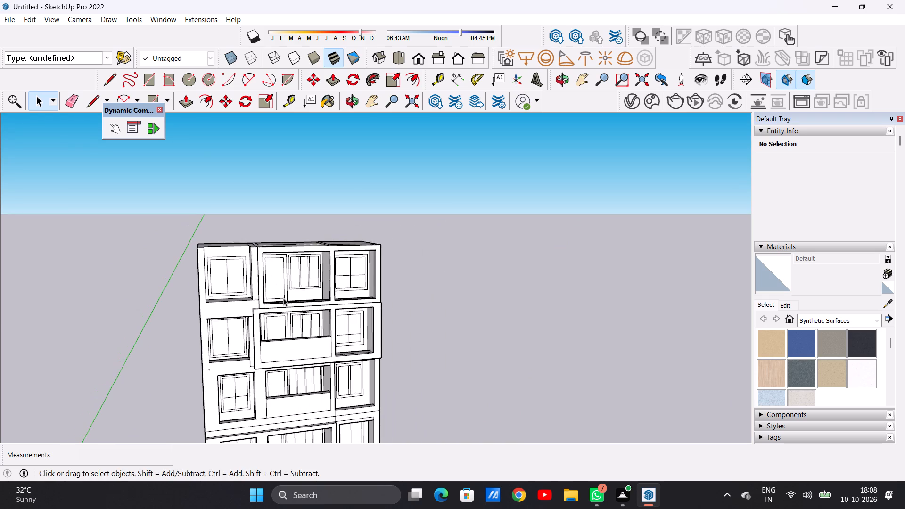
middle_drag(291, 304, 255, 282)
middle_drag(350, 287, 155, 306)
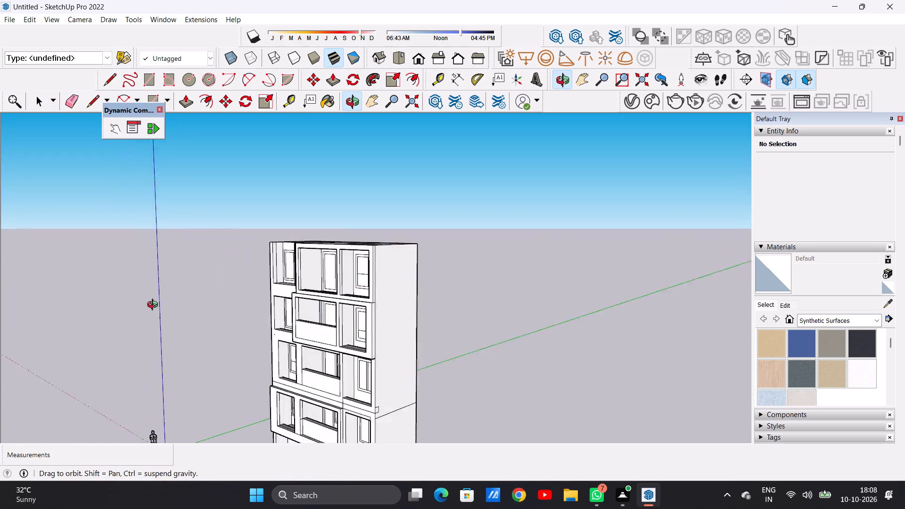
middle_drag(155, 306, 187, 333)
middle_click(187, 333)
scroll(311, 278, up, 8)
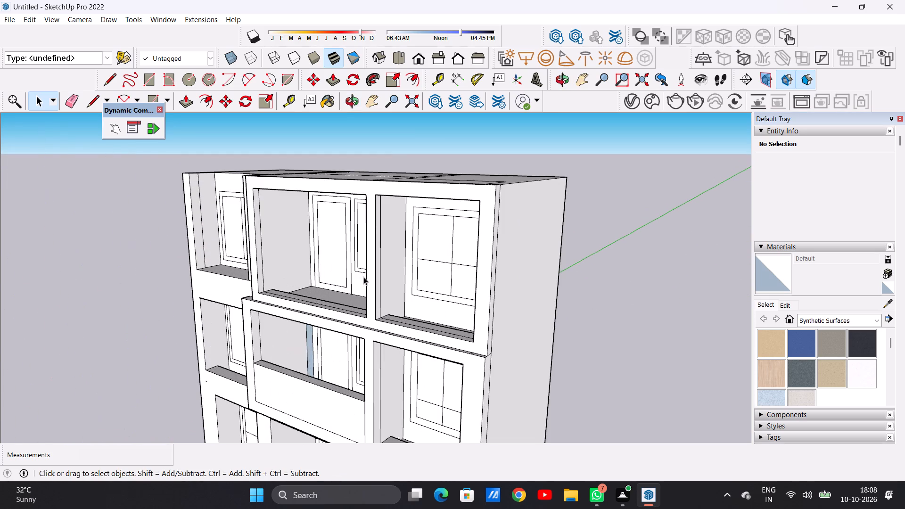
middle_drag(380, 287, 341, 280)
scroll(376, 280, down, 5)
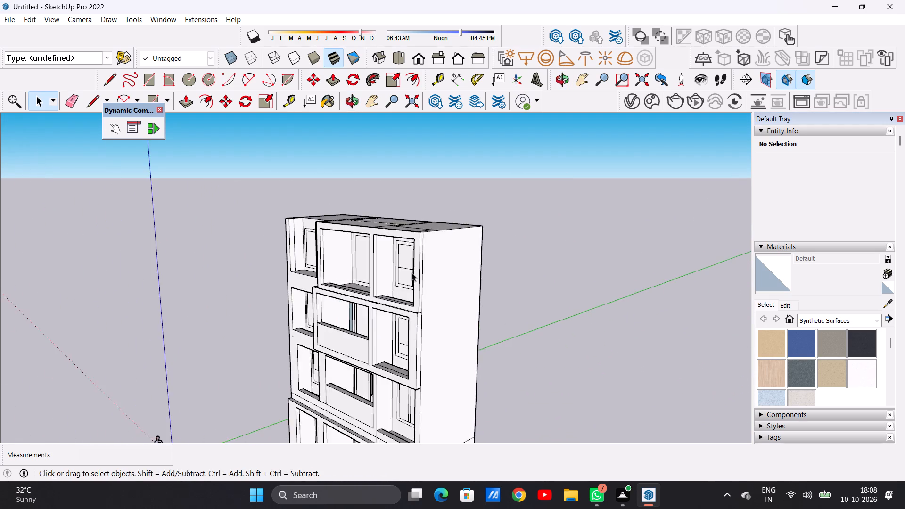
scroll(412, 273, down, 9)
middle_drag(372, 288, 469, 257)
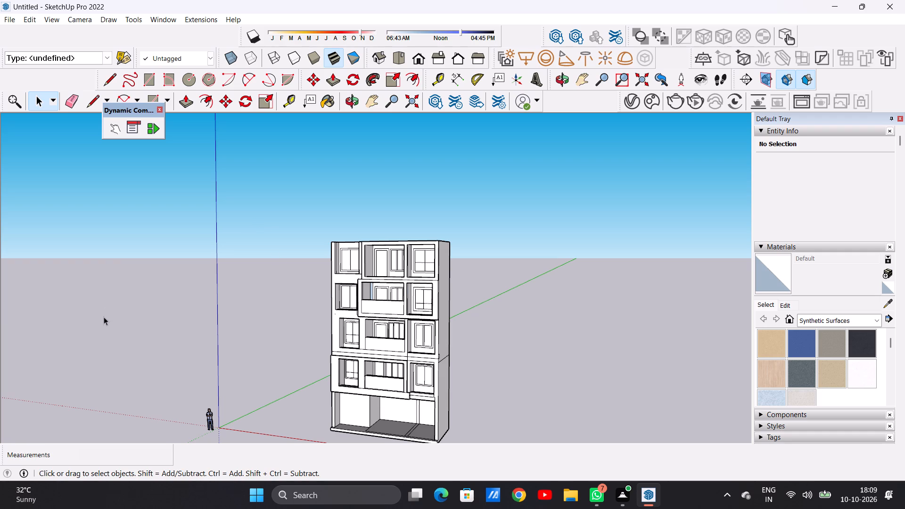
Erase the horizontal seam line below the second upper storey's two-pane window bay.
scroll(280, 356, up, 7)
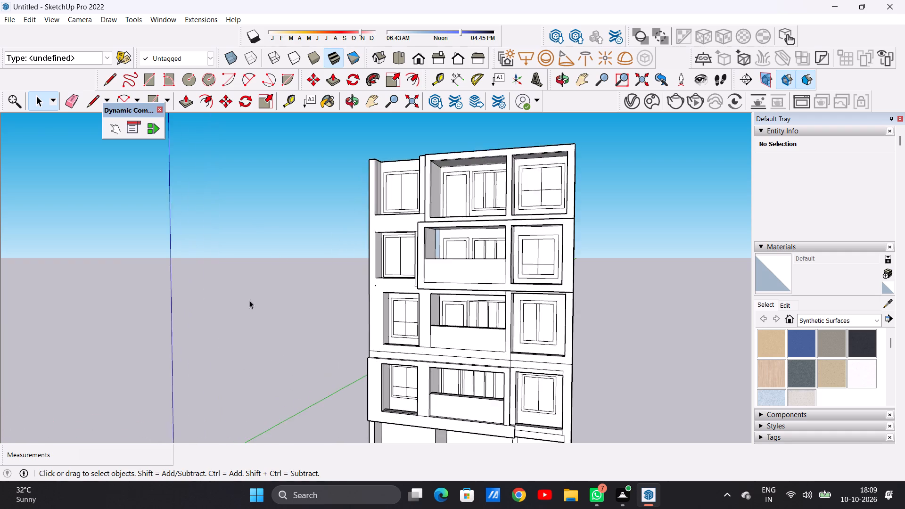
scroll(240, 299, down, 9)
middle_drag(235, 293, 296, 290)
scroll(309, 311, down, 9)
scroll(333, 308, up, 15)
scroll(325, 335, down, 11)
scroll(351, 345, up, 20)
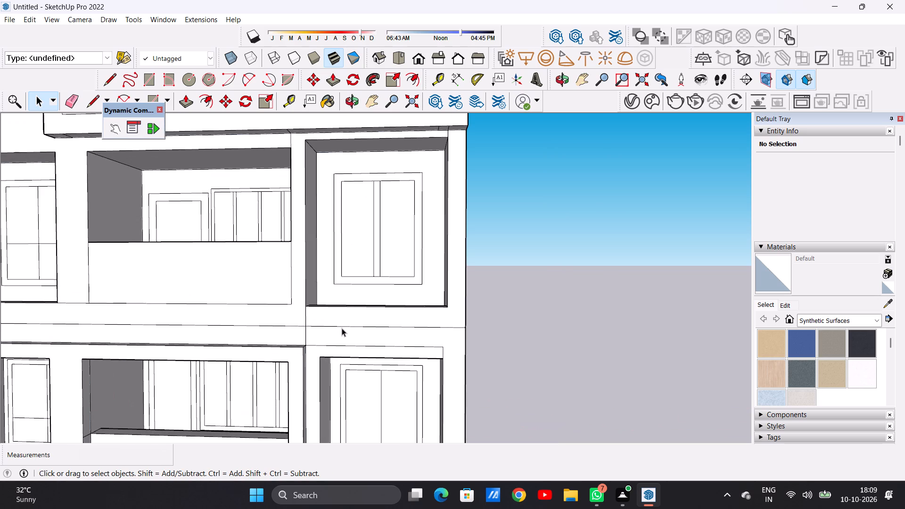
scroll(392, 329, up, 1)
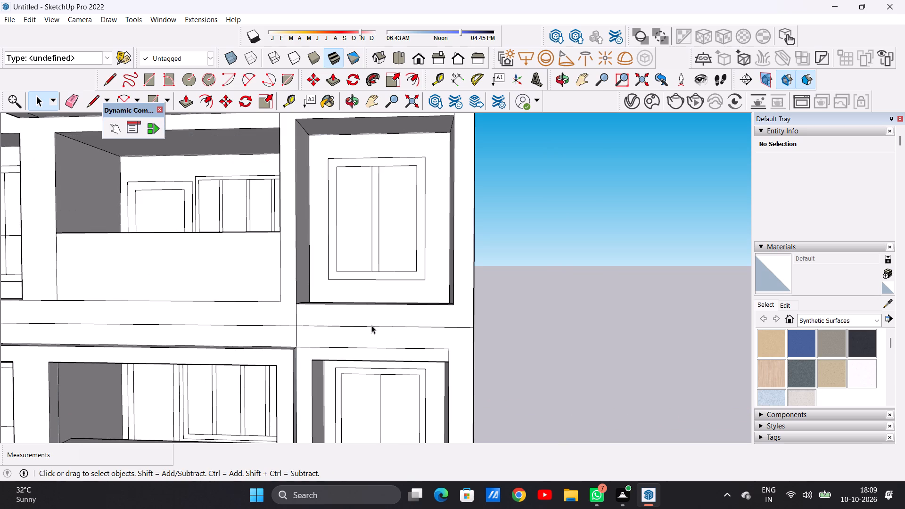
key(e)
drag(379, 323, 382, 328)
scroll(357, 334, down, 2)
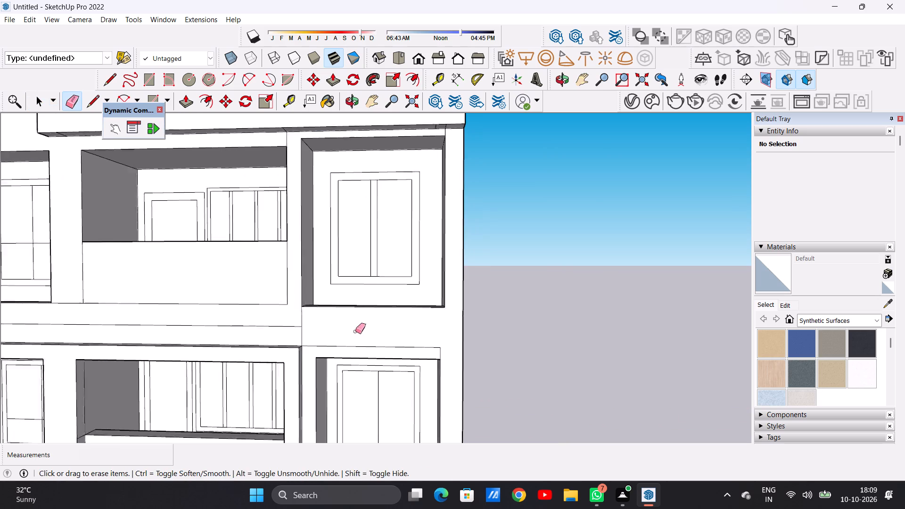
scroll(355, 331, down, 11)
scroll(380, 388, up, 6)
scroll(359, 373, down, 7)
scroll(375, 312, up, 5)
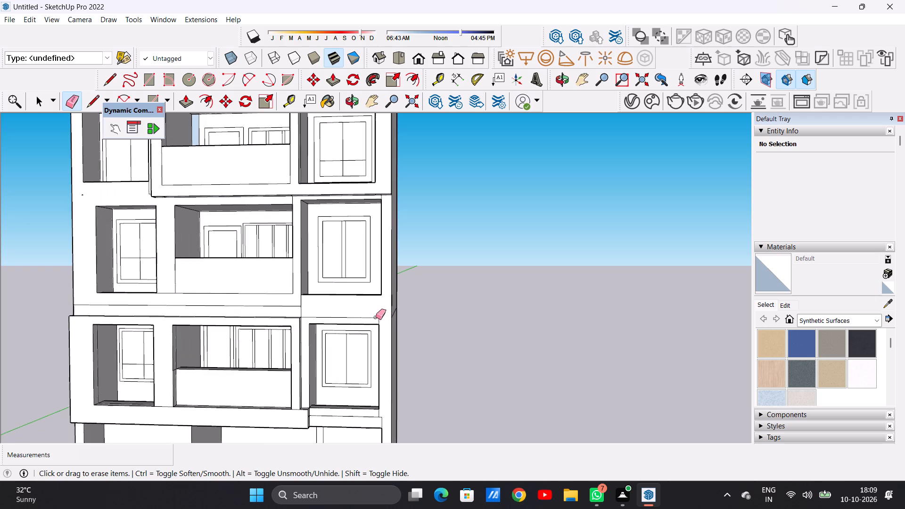
scroll(384, 318, up, 6)
key(space)
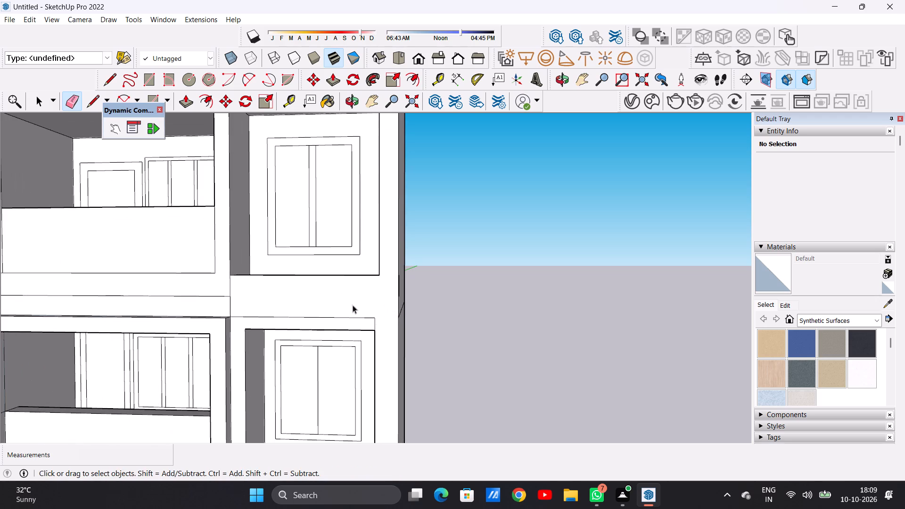
Raise the floor of the lowest two-pane window bay about 8 1/2 inches, flush with its front ledge.
scroll(322, 287, down, 6)
scroll(278, 291, down, 6)
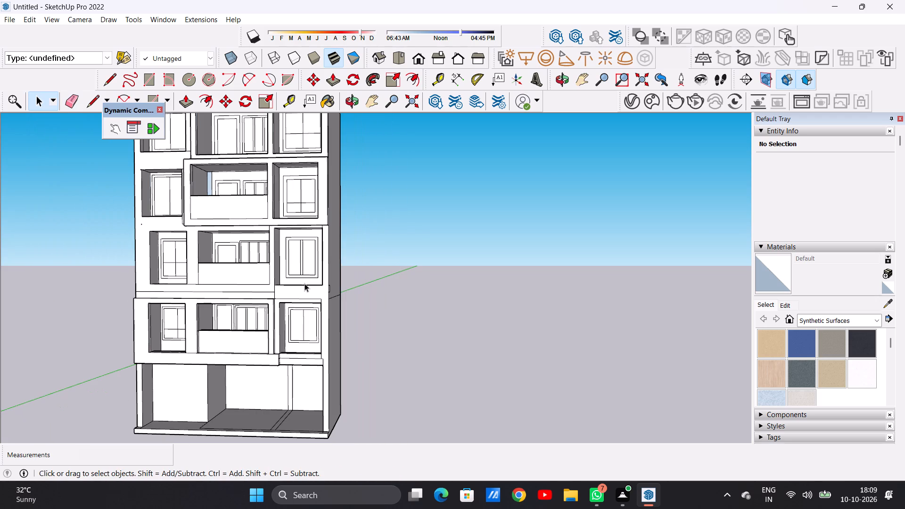
scroll(316, 356, up, 12)
middle_drag(288, 352, 292, 385)
key(p)
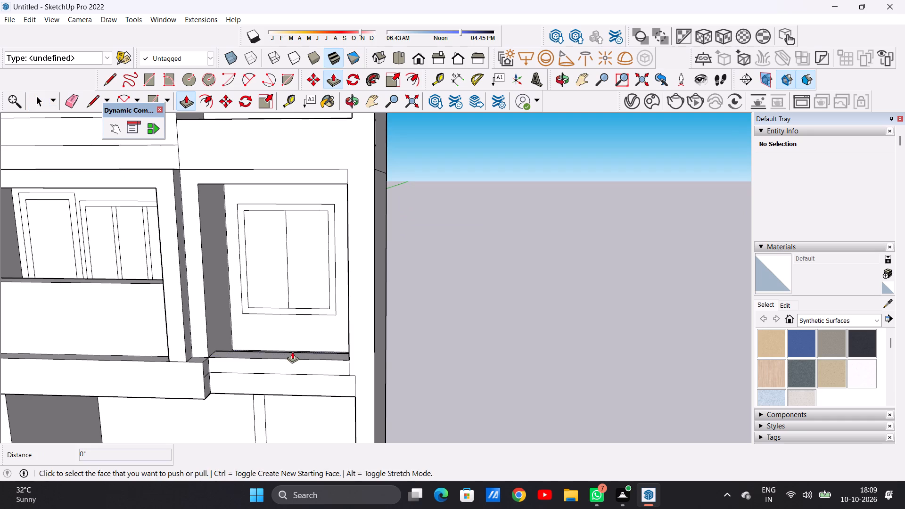
scroll(292, 352, up, 1)
middle_drag(293, 352, 295, 378)
scroll(315, 354, up, 2)
scroll(315, 354, down, 1)
scroll(315, 354, up, 5)
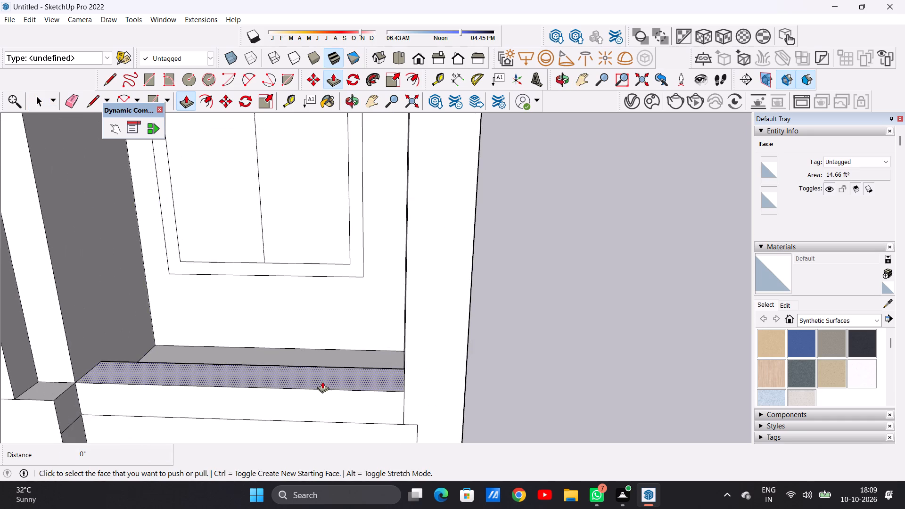
middle_drag(322, 382, 322, 397)
scroll(329, 338, up, 4)
click(329, 355)
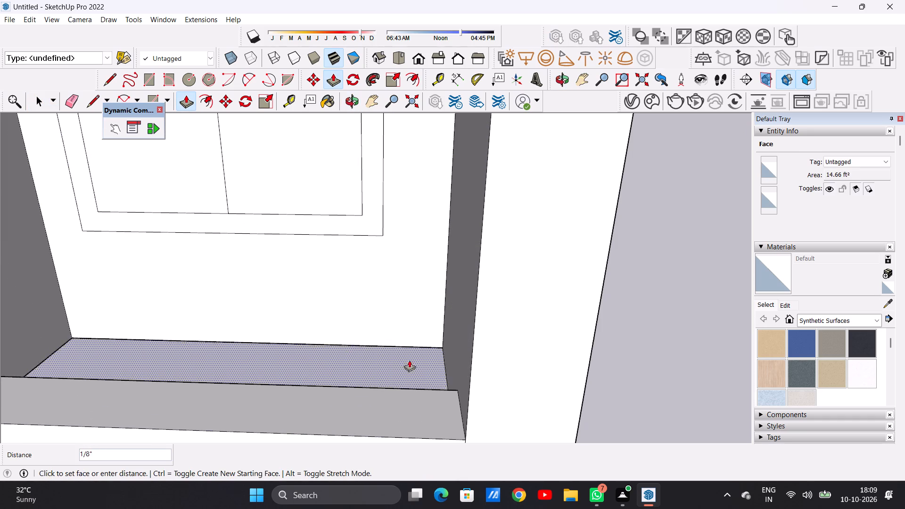
click(457, 388)
Raise the front ledge of the lowest two-pane window bay about 1 foot 5 inches as a parapet.
scroll(313, 369, down, 8)
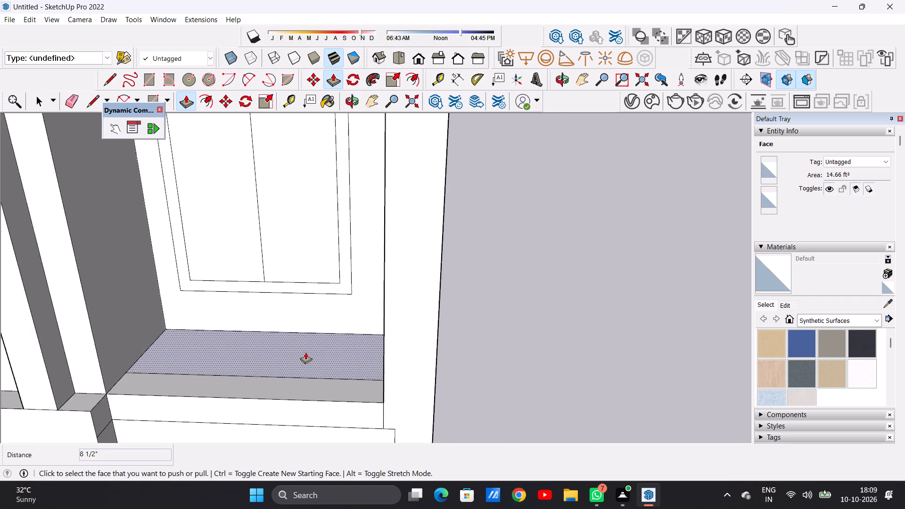
middle_drag(297, 383, 291, 367)
scroll(338, 375, up, 5)
click(344, 383)
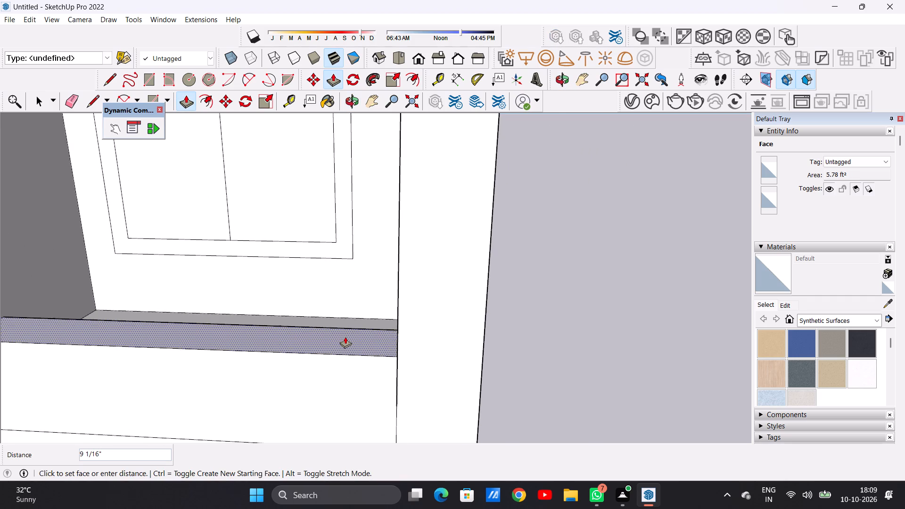
scroll(345, 337, down, 8)
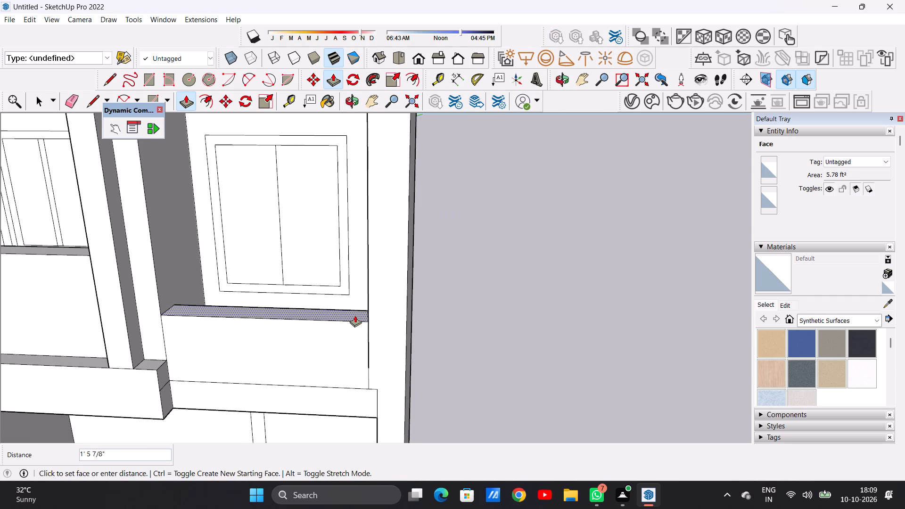
click(355, 315)
key(space)
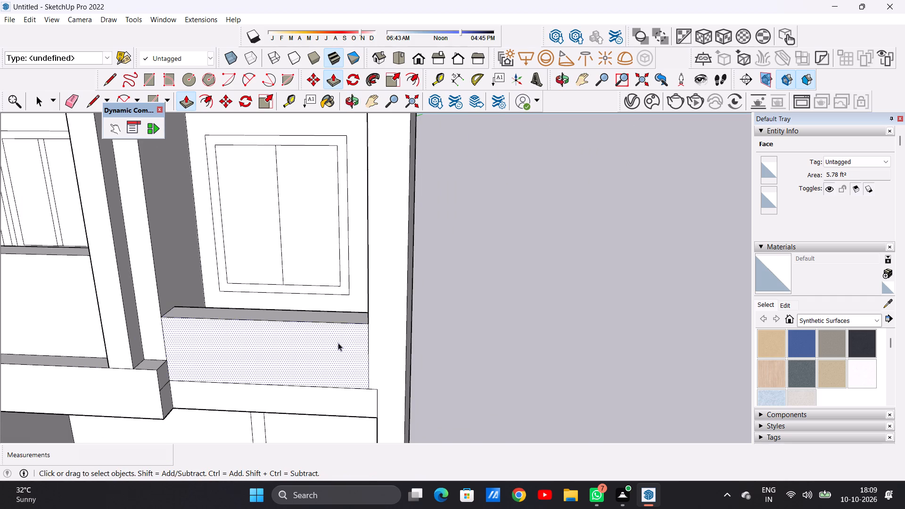
Raise the sill face of the two-pane window bay one storey higher by about 11 inches.
scroll(275, 314, down, 10)
middle_drag(296, 319, 316, 257)
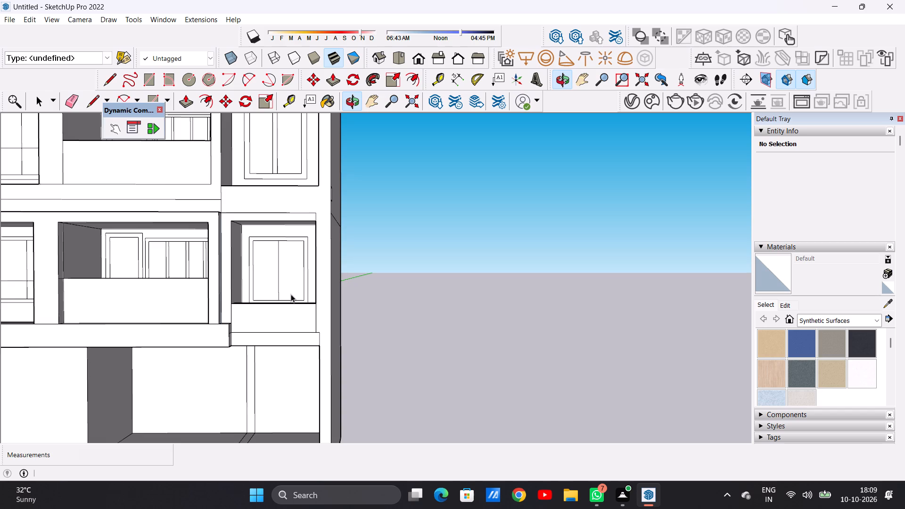
scroll(289, 300, down, 7)
scroll(284, 243, up, 5)
scroll(274, 266, down, 4)
middle_drag(288, 254, 287, 324)
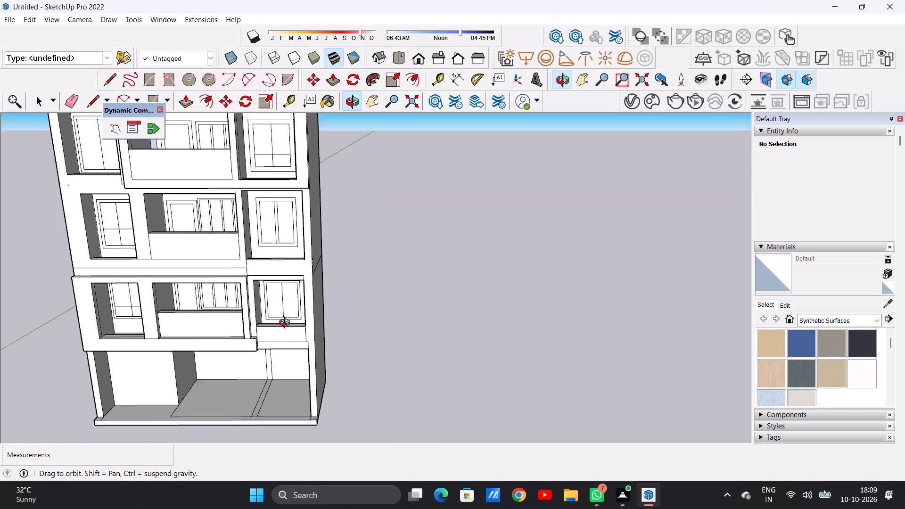
middle_drag(287, 324, 287, 330)
scroll(289, 257, up, 13)
key(p)
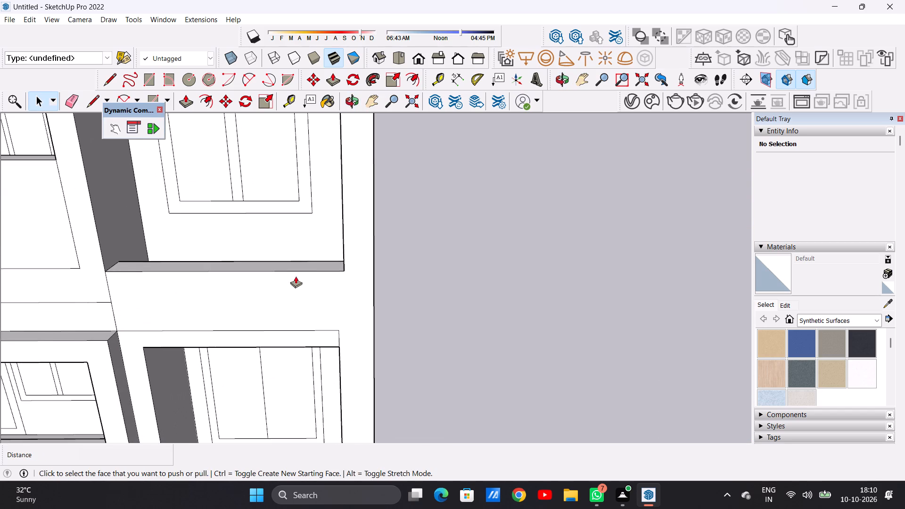
click(316, 263)
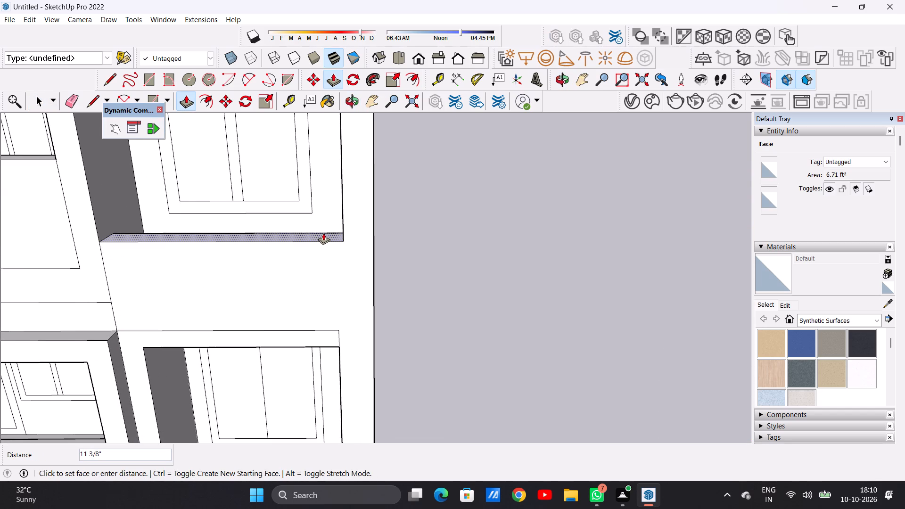
click(325, 240)
key(space)
Examine the whole facade from several angles to compare the bays, frames and parapets.
scroll(297, 256, down, 3)
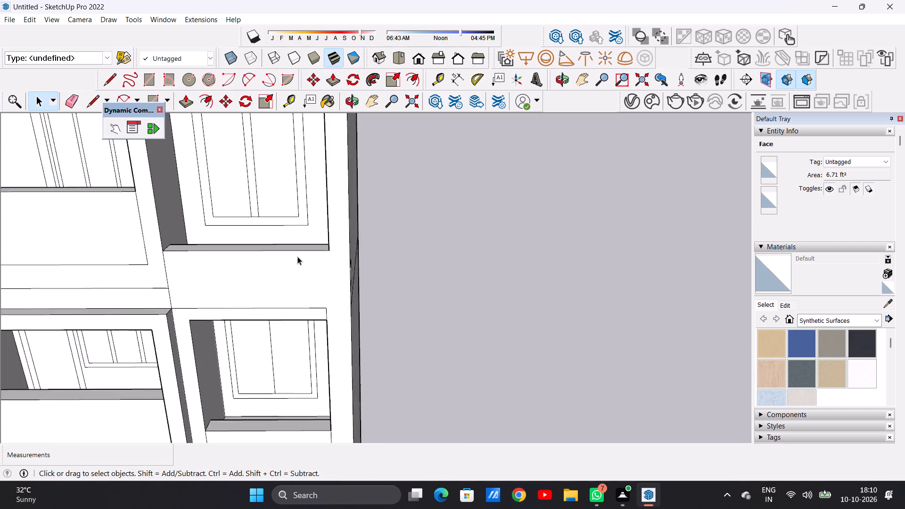
scroll(297, 256, down, 10)
middle_drag(286, 291, 305, 232)
scroll(293, 272, down, 13)
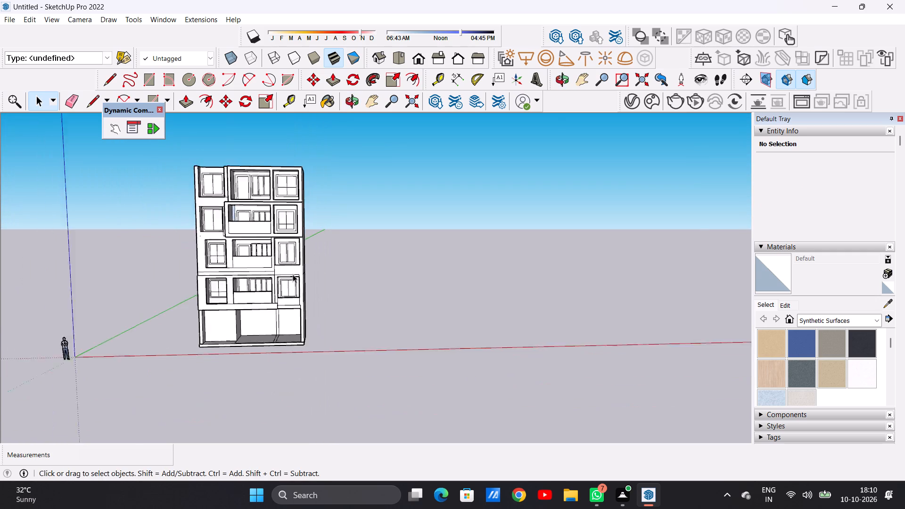
scroll(293, 274, down, 1)
scroll(234, 247, up, 11)
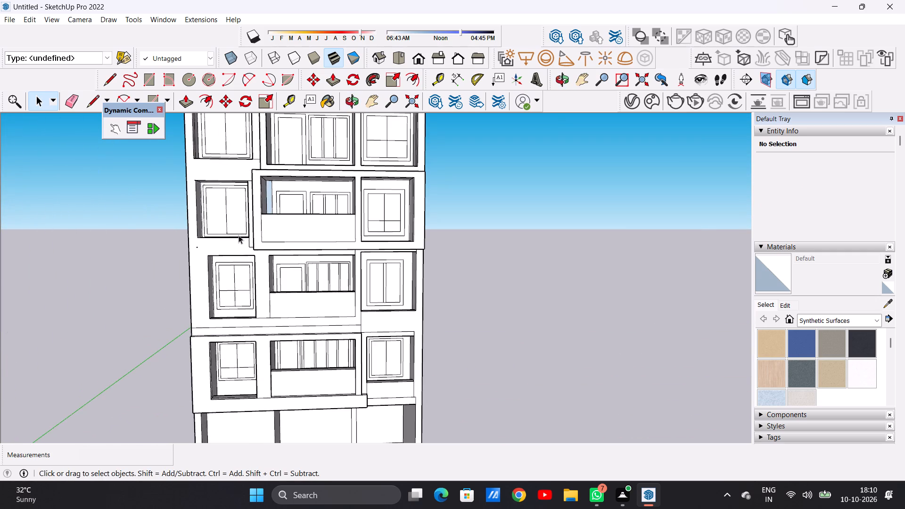
scroll(214, 248, down, 9)
scroll(246, 222, up, 6)
middle_drag(227, 213, 249, 211)
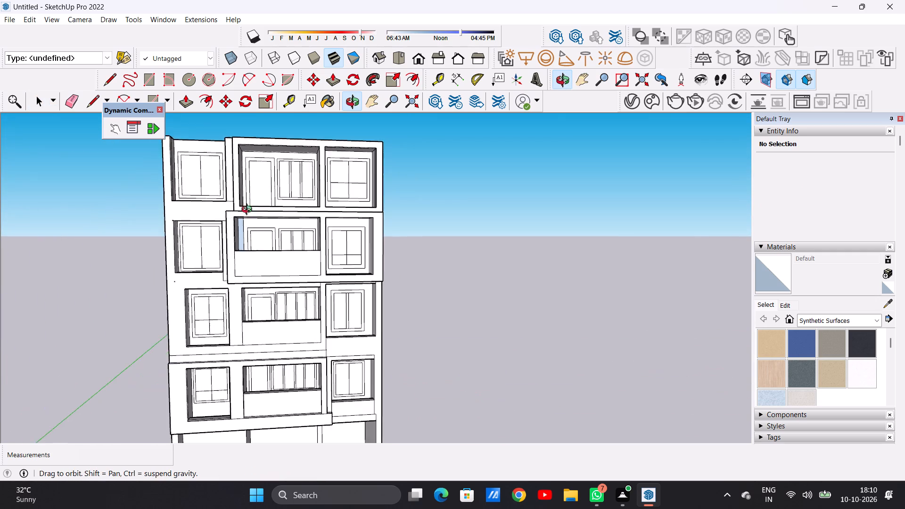
middle_drag(249, 211, 219, 243)
scroll(233, 241, down, 5)
middle_drag(259, 235, 211, 204)
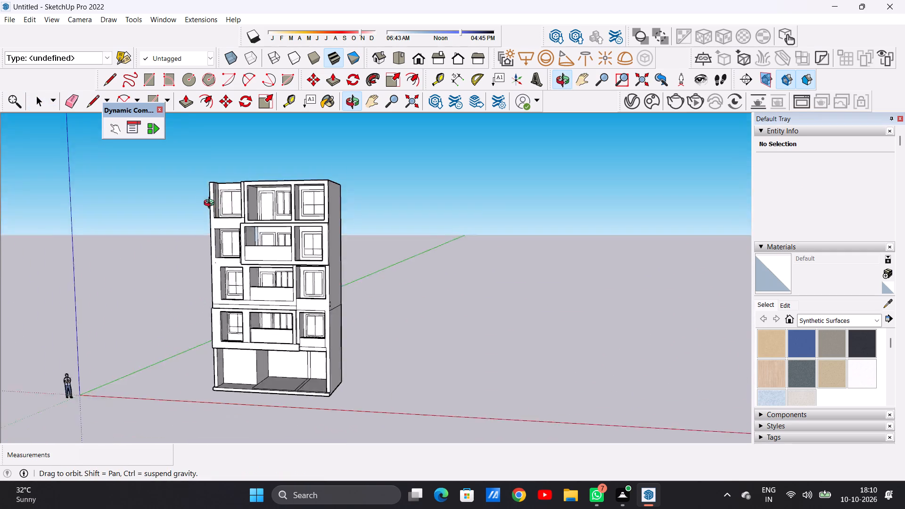
middle_drag(211, 204, 262, 198)
middle_drag(250, 203, 263, 200)
scroll(239, 259, down, 4)
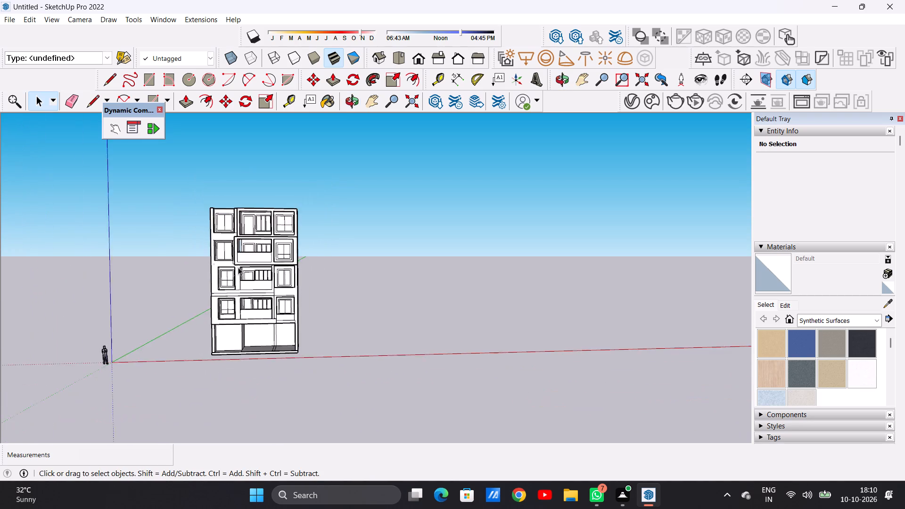
Examine the building's roof and the top-storey bays from above and from the side.
scroll(238, 267, down, 6)
middle_drag(298, 248, 276, 341)
scroll(245, 235, up, 3)
scroll(241, 227, down, 1)
scroll(240, 226, up, 2)
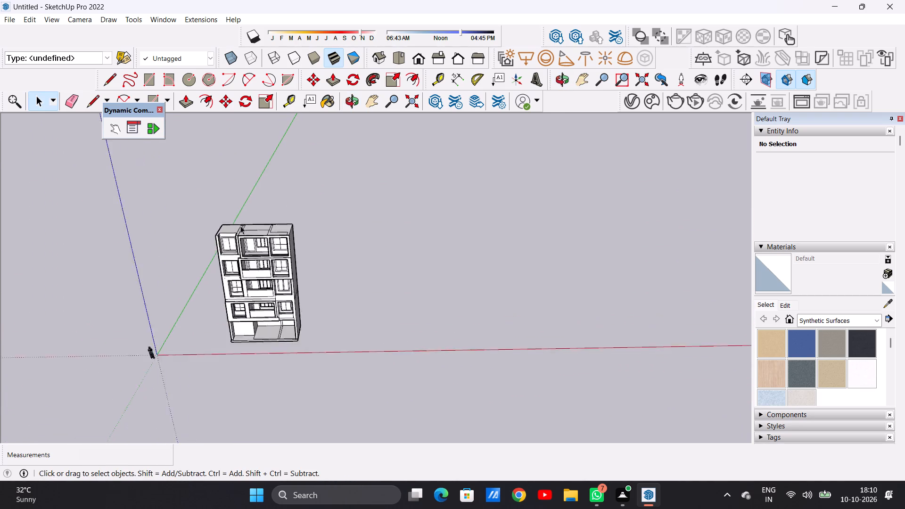
scroll(240, 226, up, 9)
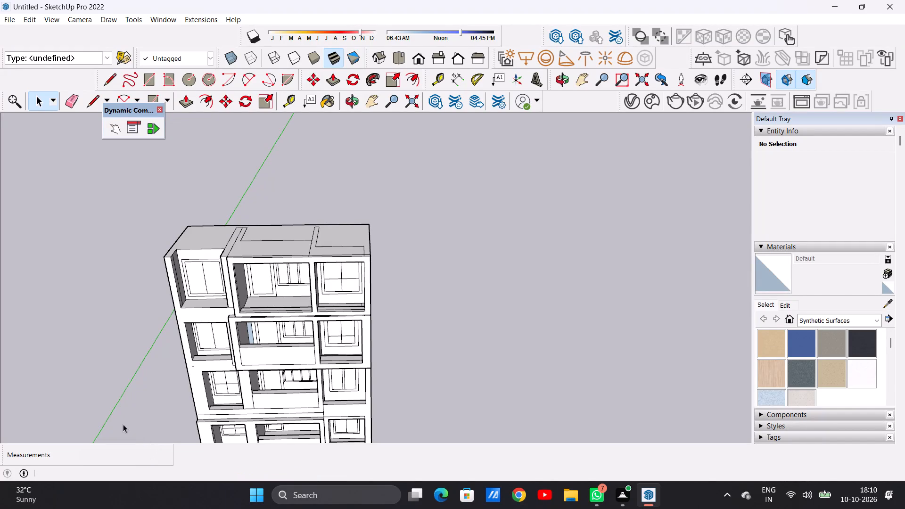
scroll(247, 259, up, 4)
middle_drag(249, 224, 269, 271)
scroll(281, 251, up, 1)
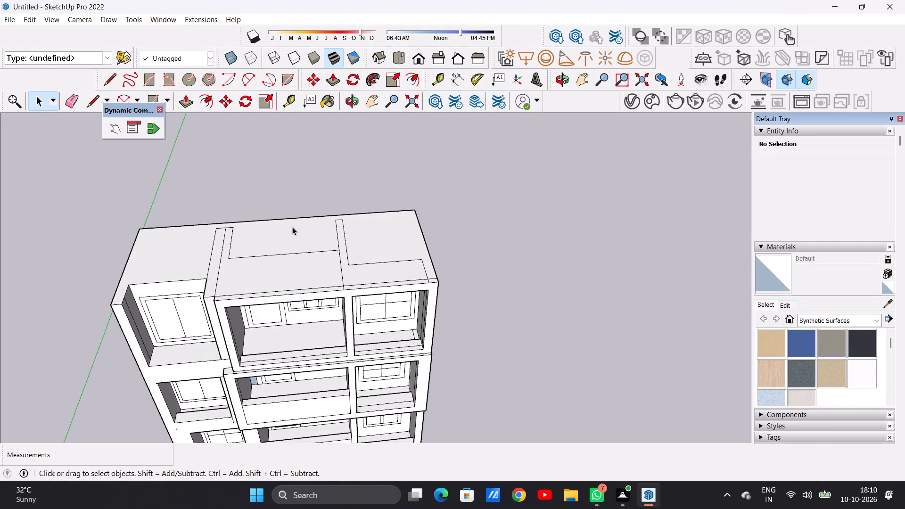
scroll(296, 219, down, 4)
middle_drag(250, 298, 164, 246)
scroll(179, 210, up, 14)
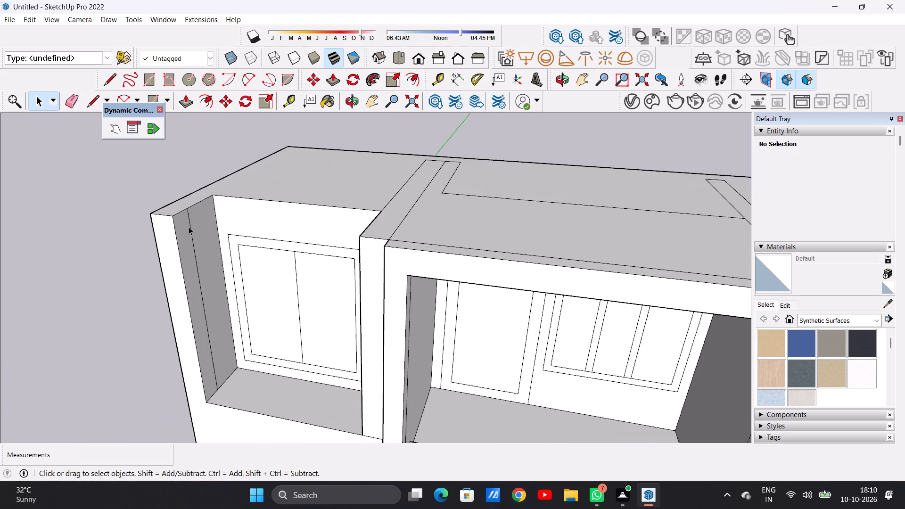
scroll(216, 266, down, 8)
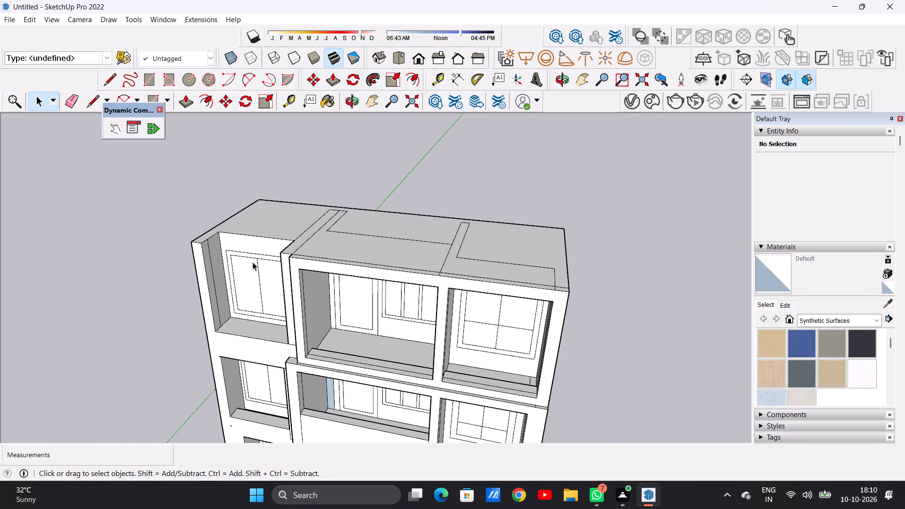
Raise the front ledge of the top-storey balcony 2' 9 1/2" as a parapet.
middle_drag(316, 359, 380, 340)
scroll(415, 347, up, 8)
scroll(436, 384, up, 2)
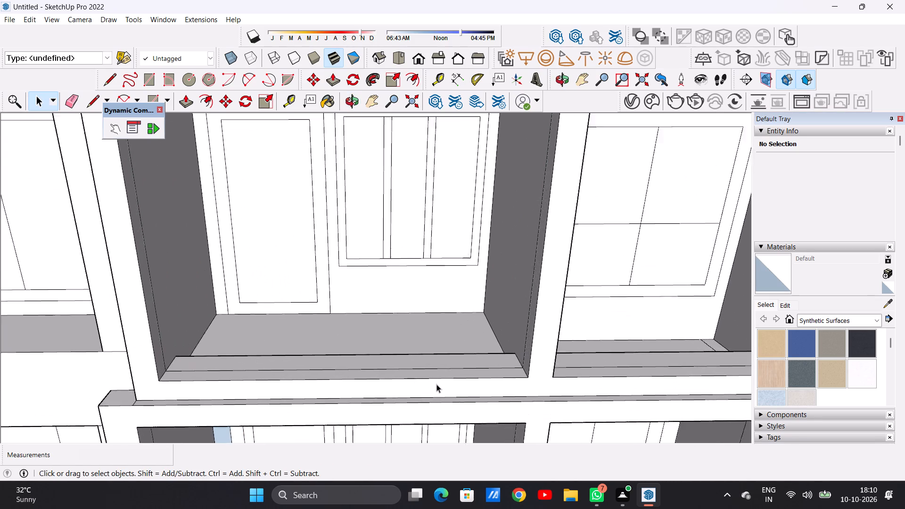
scroll(436, 384, up, 2)
key(p)
scroll(463, 366, up, 2)
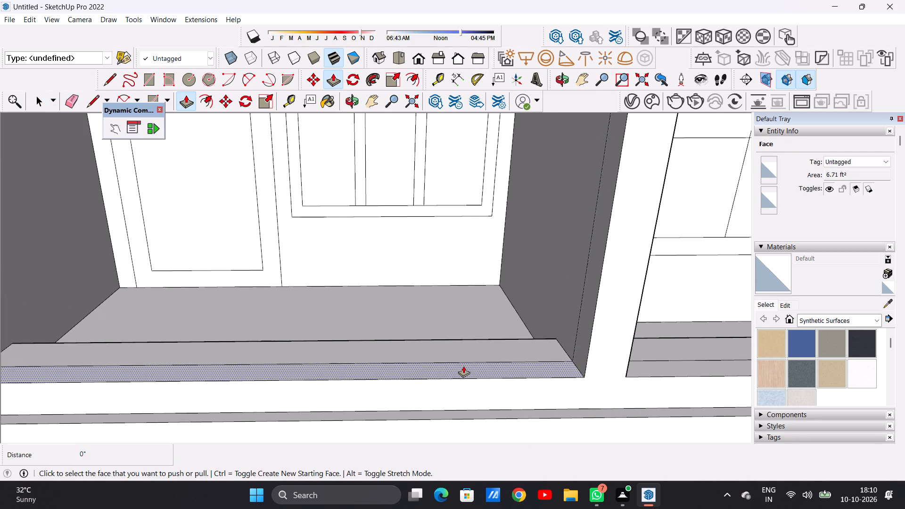
click(464, 366)
scroll(463, 334, down, 4)
scroll(464, 336, up, 1)
scroll(464, 336, down, 2)
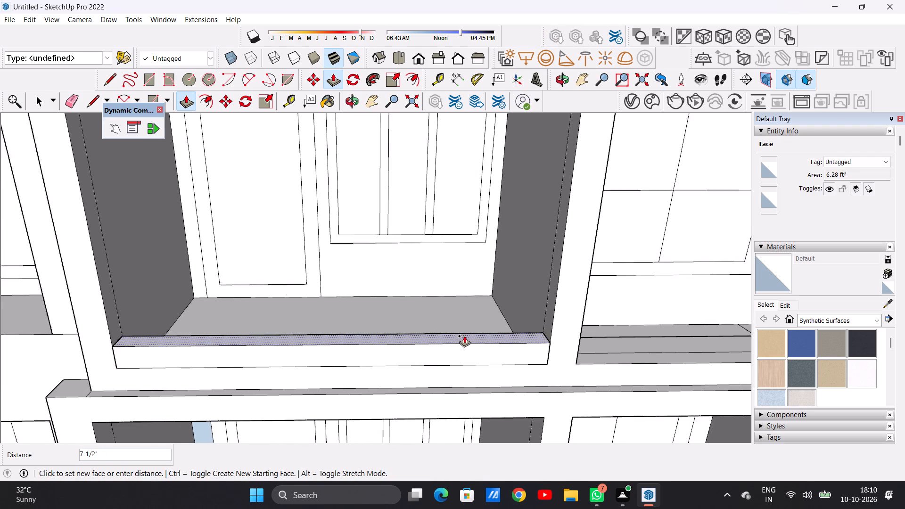
scroll(464, 336, down, 3)
middle_drag(511, 311, 486, 249)
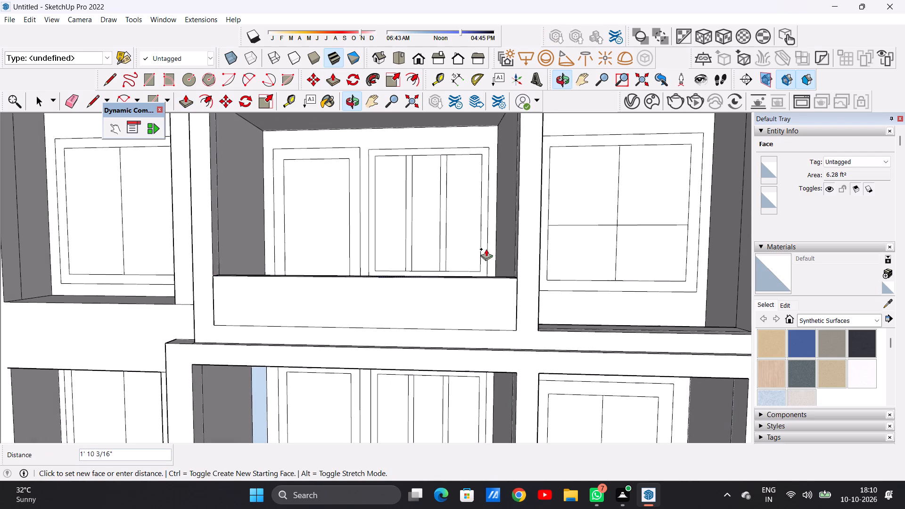
click(515, 251)
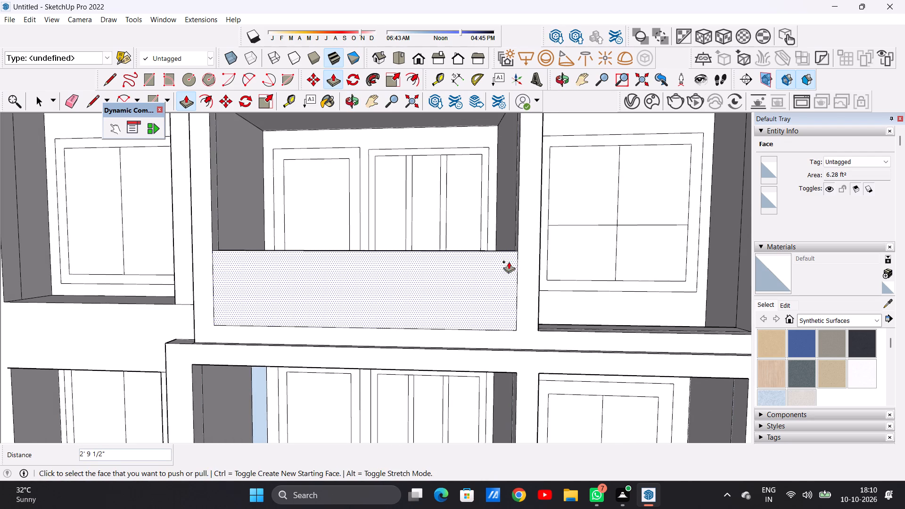
scroll(374, 326, down, 7)
key(space)
Examine the open top of the top-storey two-pane window bay and the frames beside it.
scroll(332, 298, down, 7)
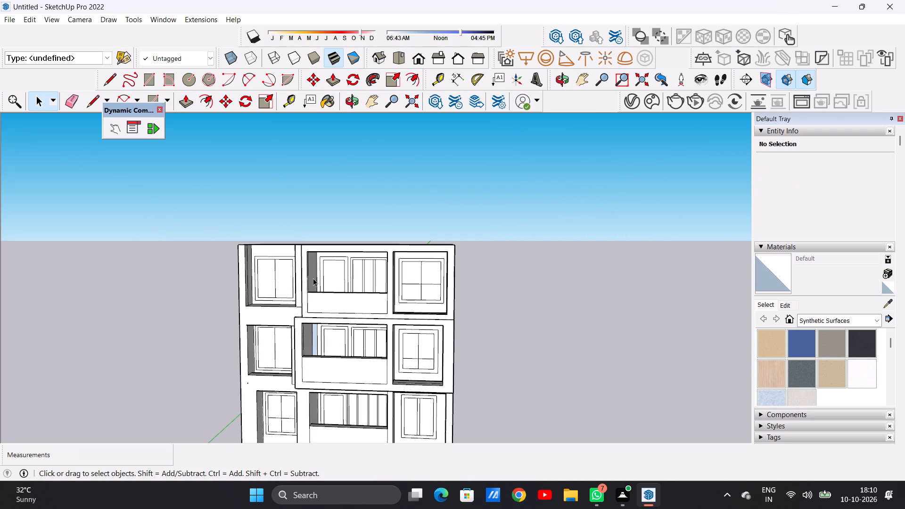
middle_drag(293, 294, 290, 373)
scroll(247, 246, up, 8)
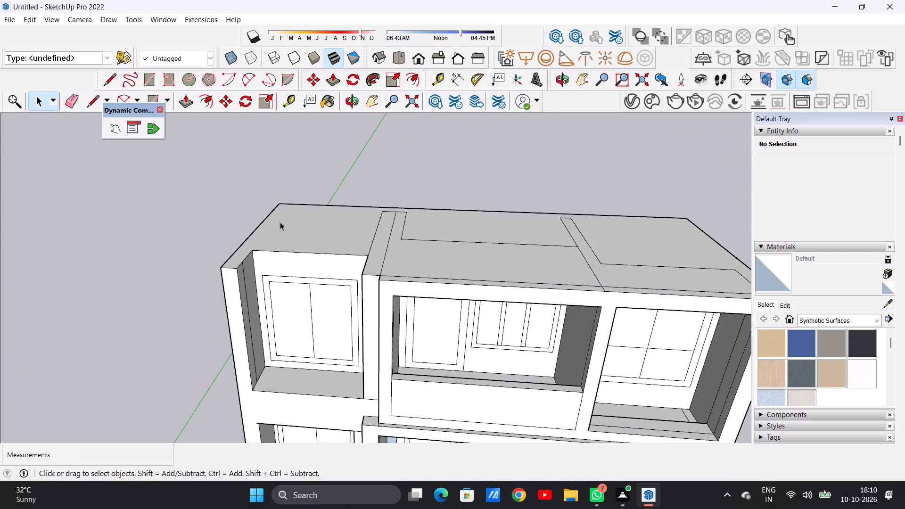
middle_drag(279, 218, 238, 299)
scroll(289, 230, down, 4)
middle_drag(297, 266, 238, 227)
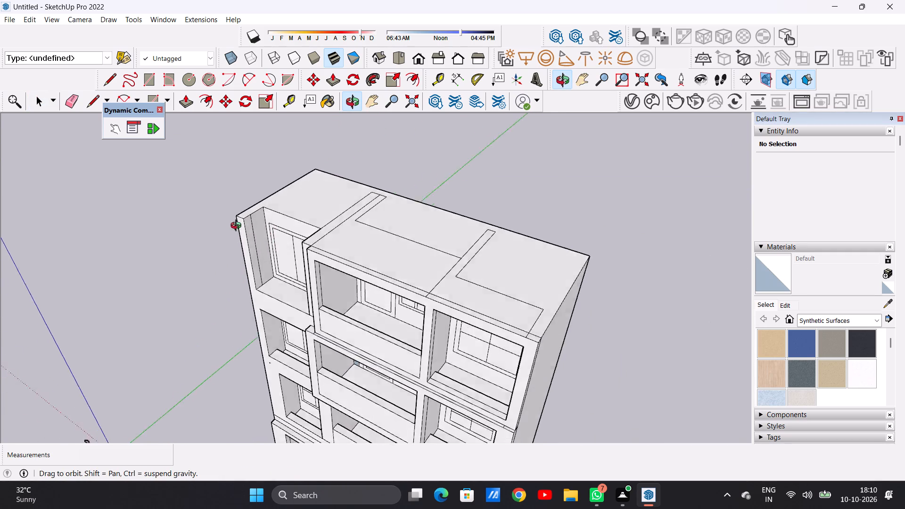
middle_drag(238, 227, 237, 222)
scroll(305, 222, up, 16)
middle_drag(300, 260, 410, 233)
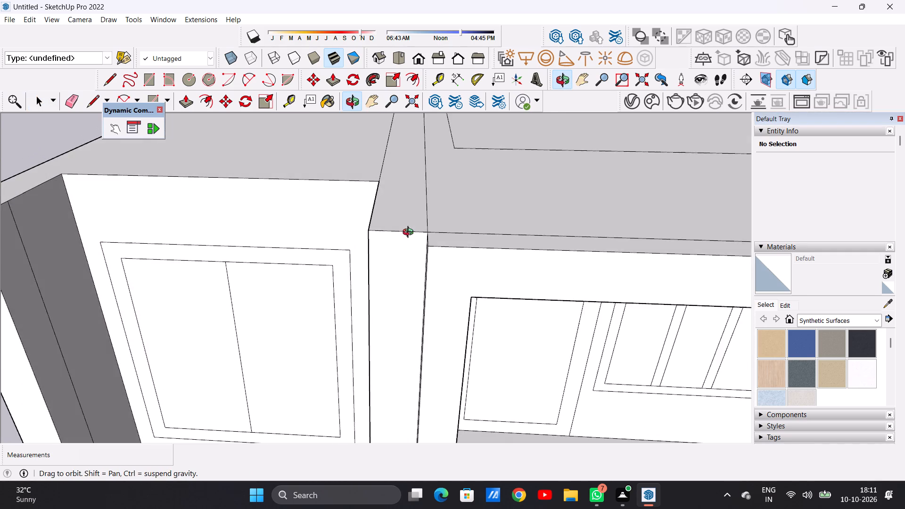
middle_drag(410, 233, 284, 263)
scroll(292, 271, down, 12)
middle_drag(271, 246, 250, 256)
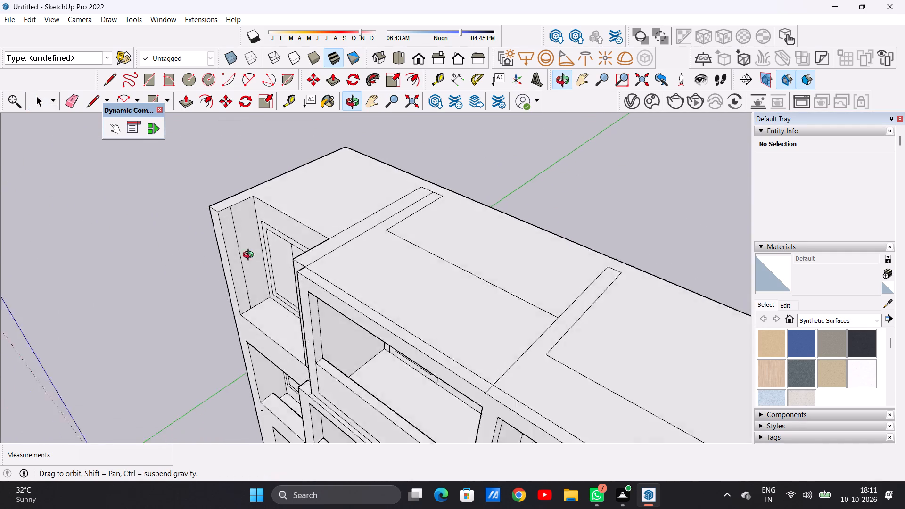
middle_drag(250, 256, 349, 183)
middle_drag(288, 328, 328, 264)
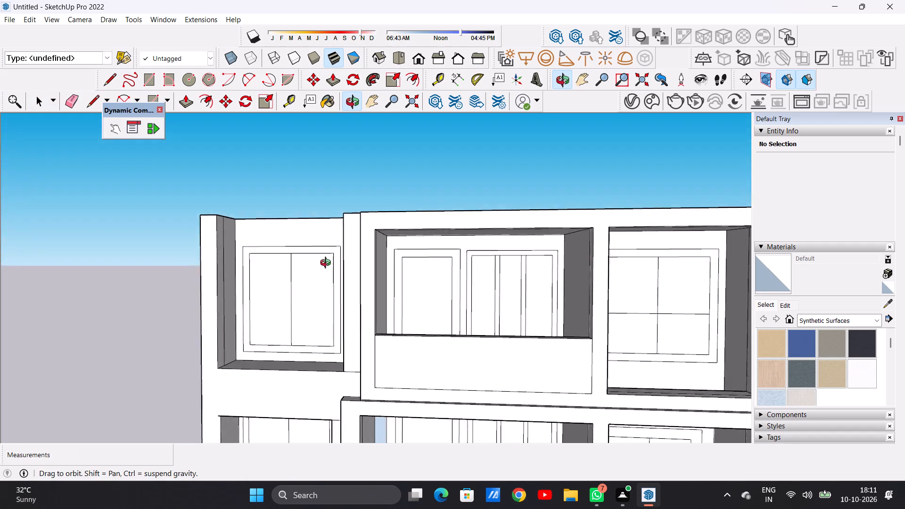
middle_drag(328, 264, 205, 373)
Outline a strip along the top of the two-pane bay's side wall with a line about 2' 8" long, erasing the seam inside it.
scroll(289, 309, down, 3)
middle_drag(339, 293, 272, 309)
scroll(284, 235, up, 8)
key(l)
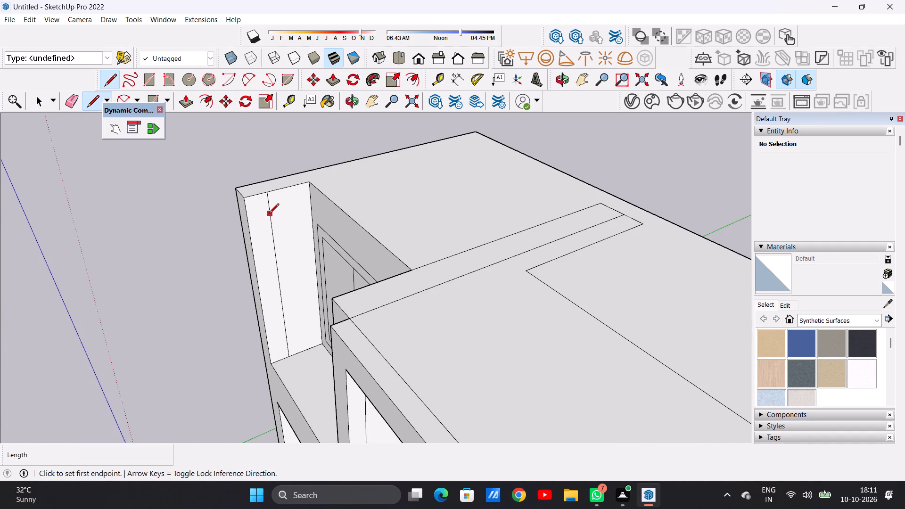
scroll(267, 215, up, 6)
click(229, 210)
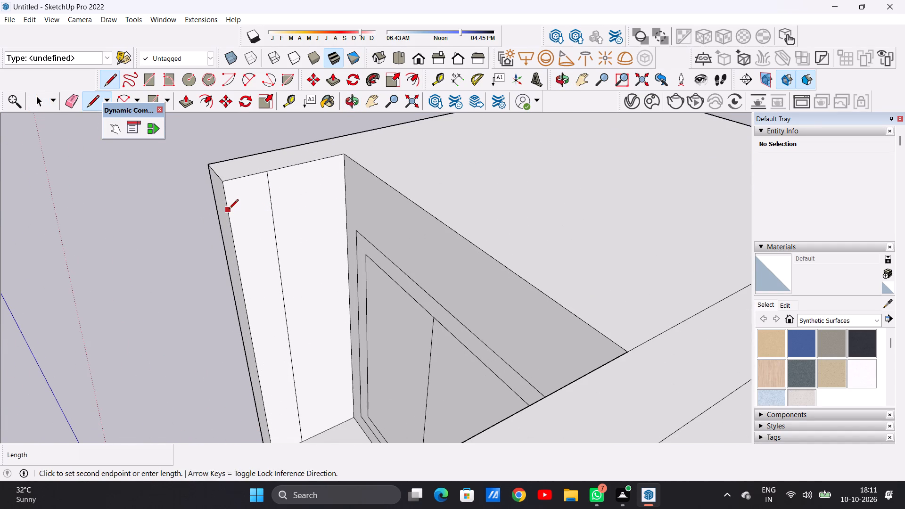
click(343, 181)
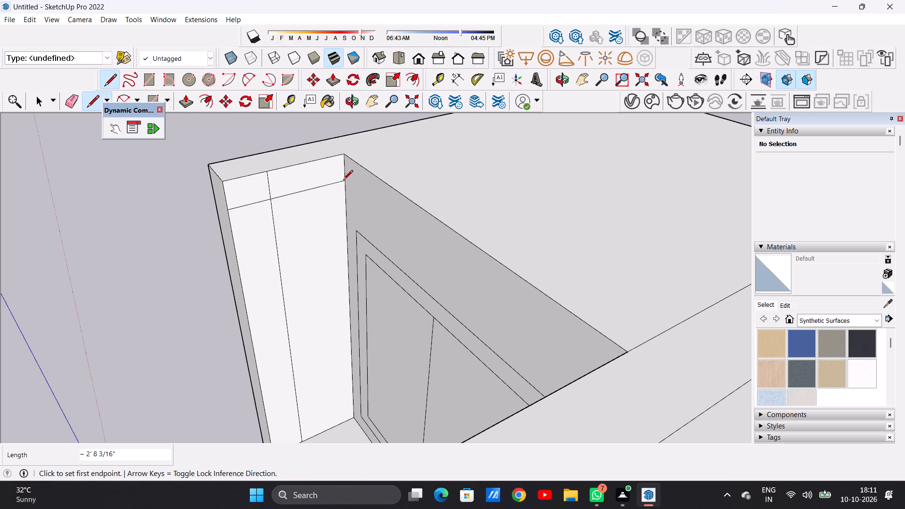
key(space)
text(E)
drag(262, 189, 271, 186)
key(space)
Extrude the strip 7' 2 7/16" across the top of the two-pane window bay to meet the neighbouring frame.
key(p)
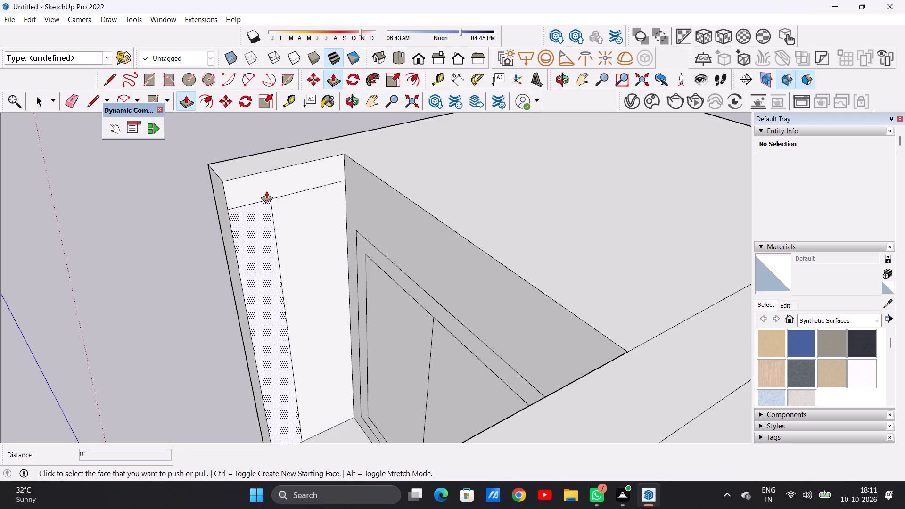
click(257, 179)
scroll(330, 231, down, 14)
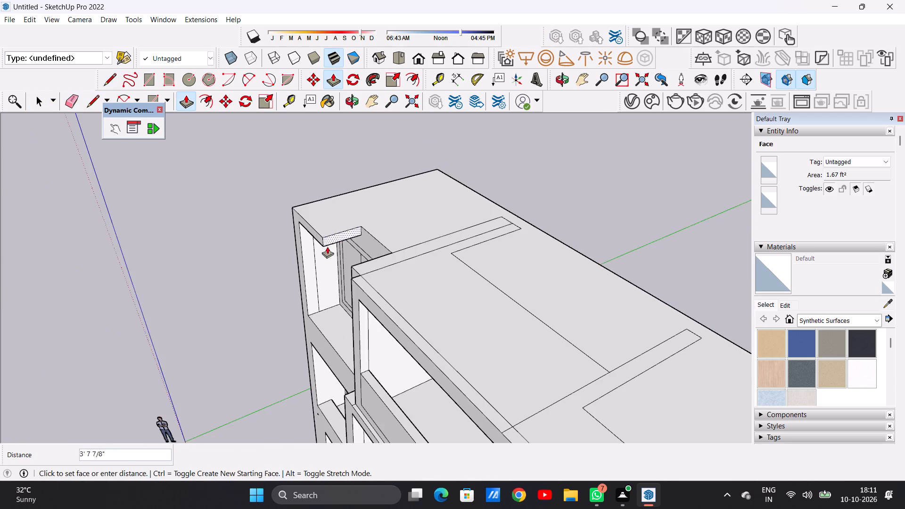
middle_drag(328, 248, 389, 242)
middle_drag(339, 239, 390, 240)
scroll(403, 262, up, 7)
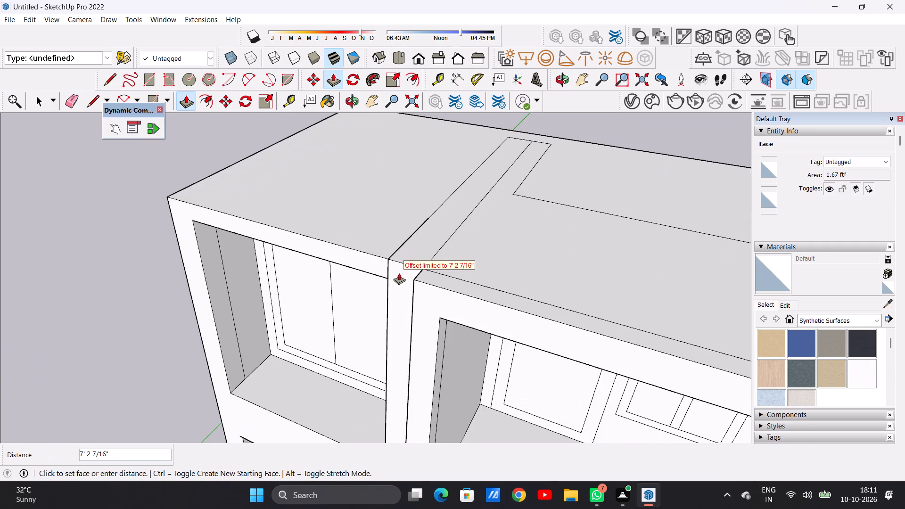
scroll(399, 273, up, 6)
drag(381, 252, 428, 233)
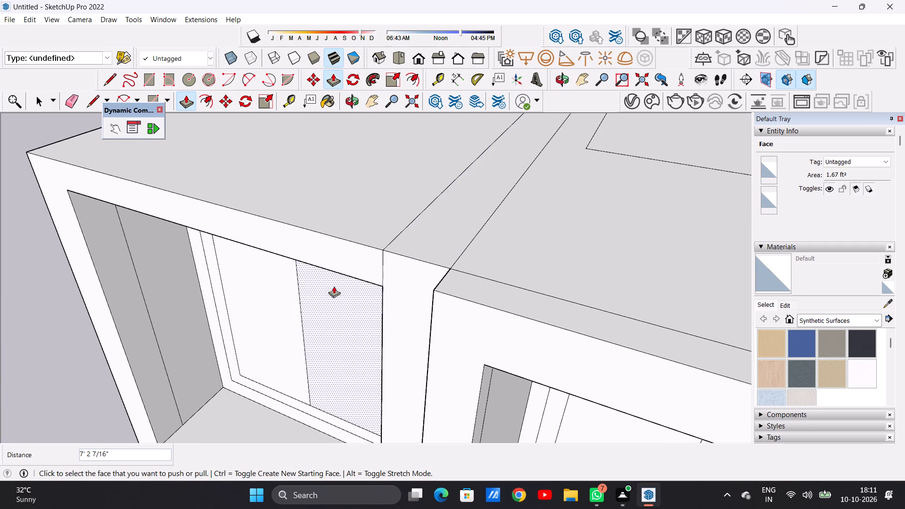
key(space)
Examine the closed-over two-pane window bay, the whole facade and the roof from several angles.
scroll(341, 269, down, 5)
middle_drag(337, 291, 428, 235)
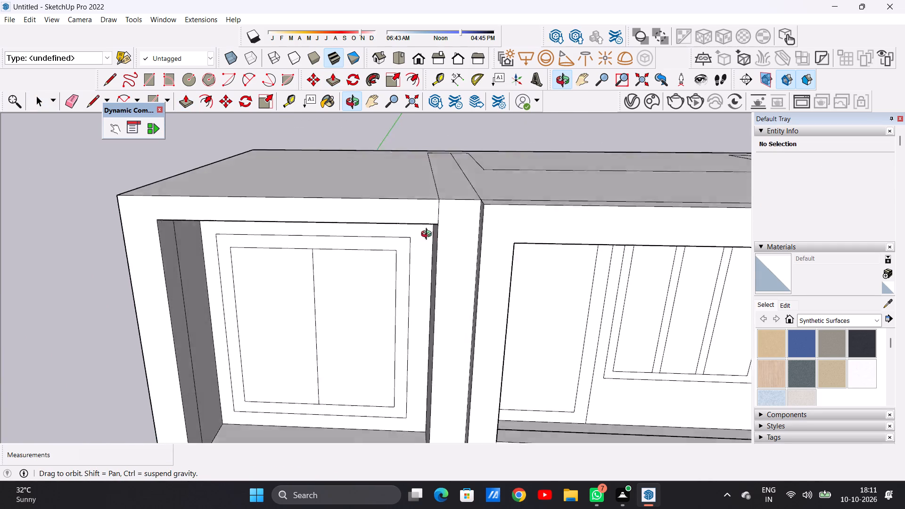
middle_drag(428, 235, 396, 222)
scroll(323, 307, down, 11)
middle_drag(320, 320, 343, 308)
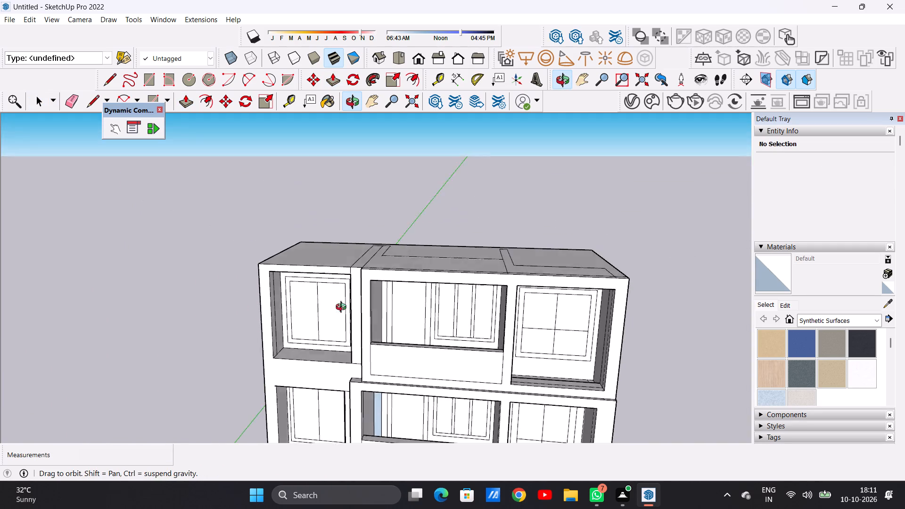
middle_drag(343, 308, 353, 278)
scroll(308, 331, down, 15)
scroll(349, 320, up, 7)
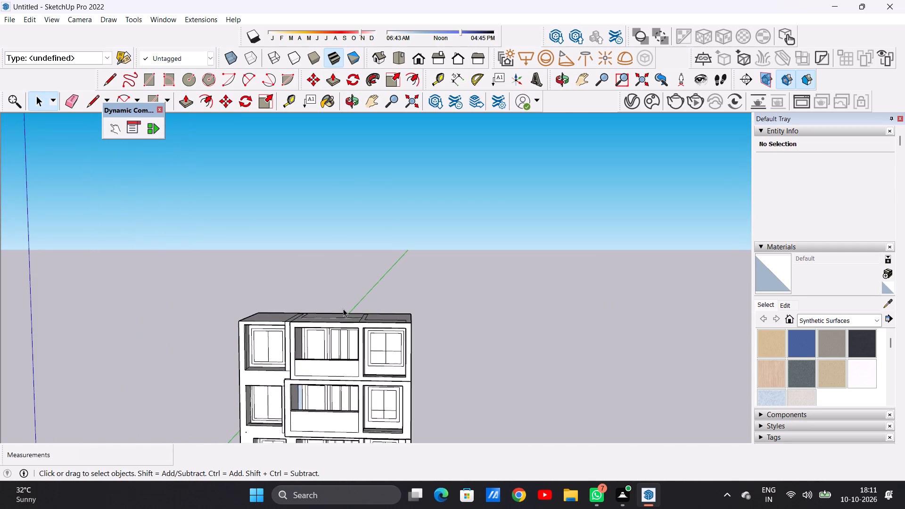
middle_drag(340, 306, 340, 395)
middle_drag(331, 326, 329, 395)
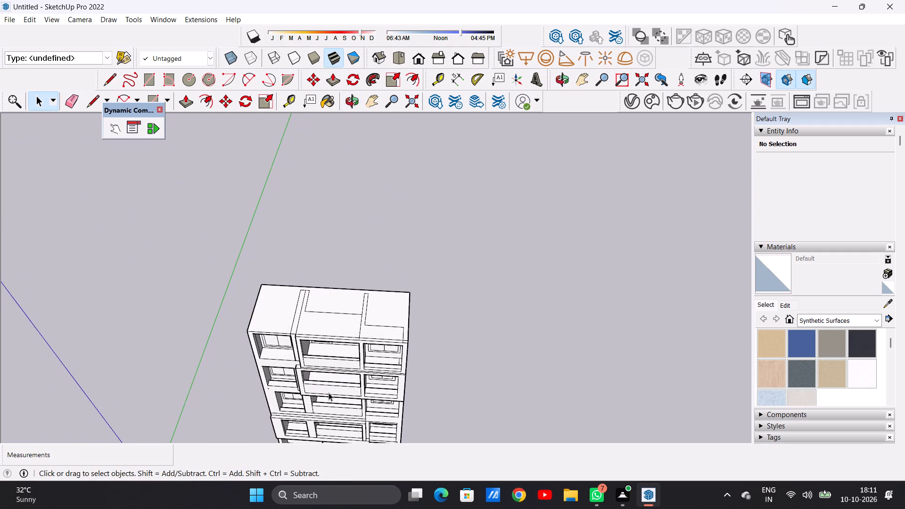
scroll(270, 330, up, 6)
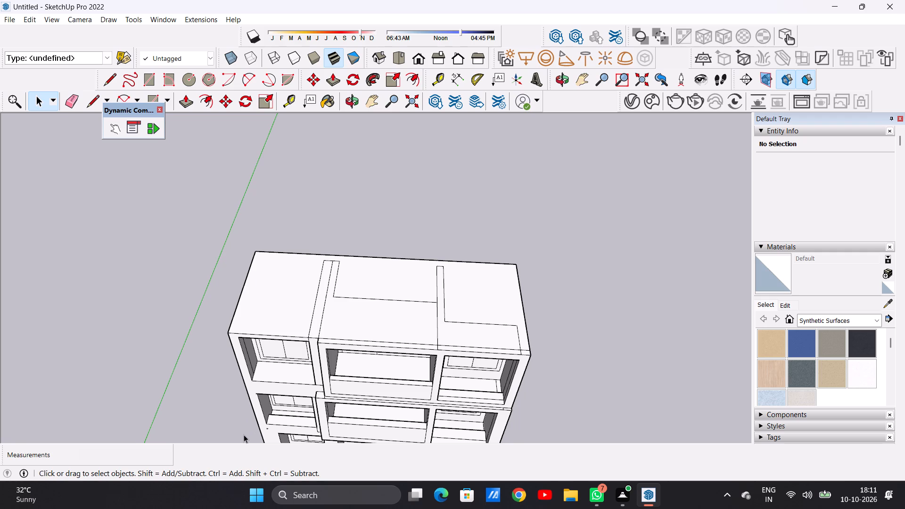
scroll(296, 328, down, 10)
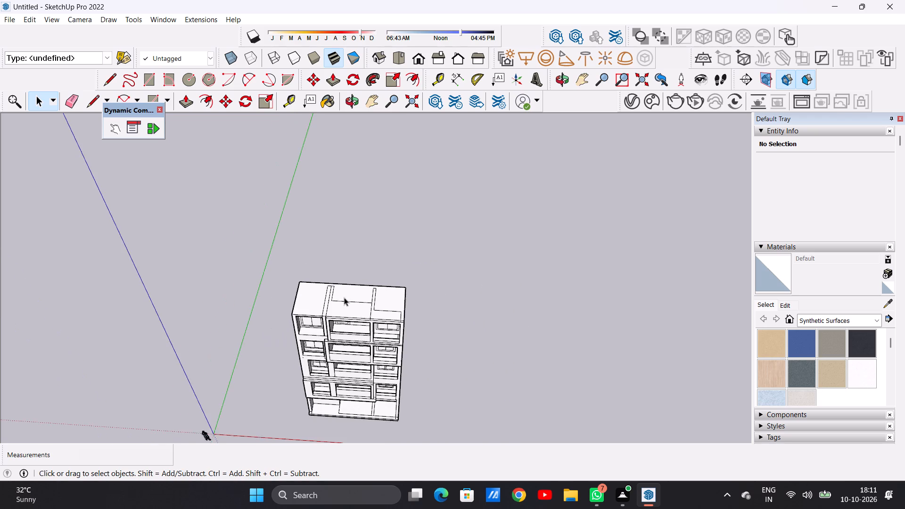
Erase the long seam across the middle of the roof and the seam segments running back beside the left-hand dividing frame.
middle_click(360, 313)
scroll(337, 301, up, 14)
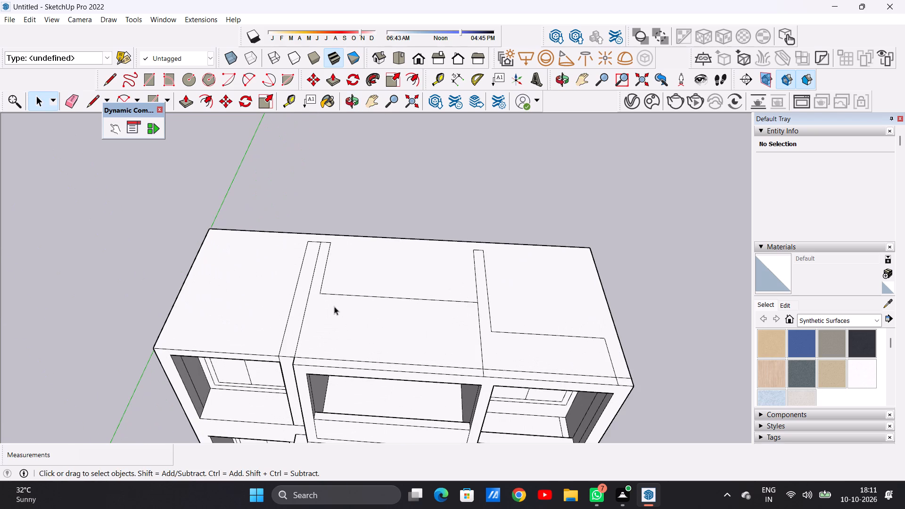
key(e)
drag(354, 288, 360, 298)
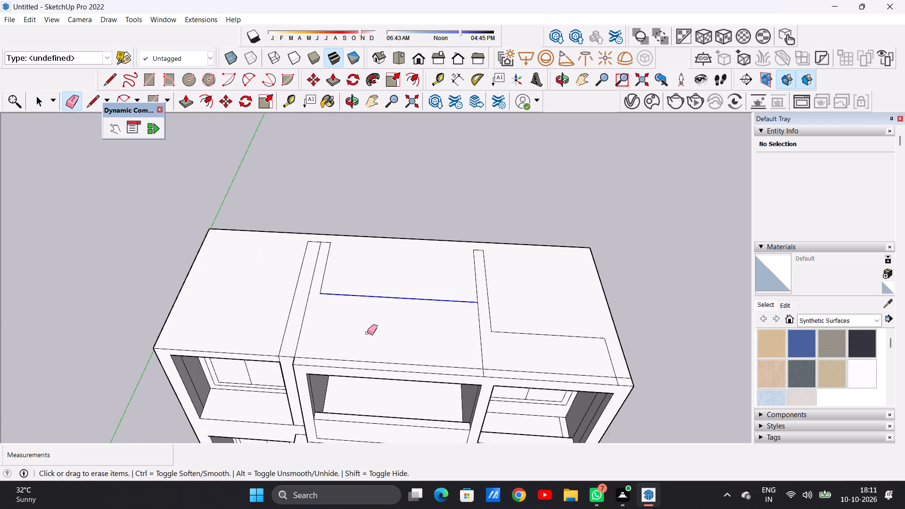
middle_drag(364, 337, 371, 188)
middle_drag(400, 294, 389, 374)
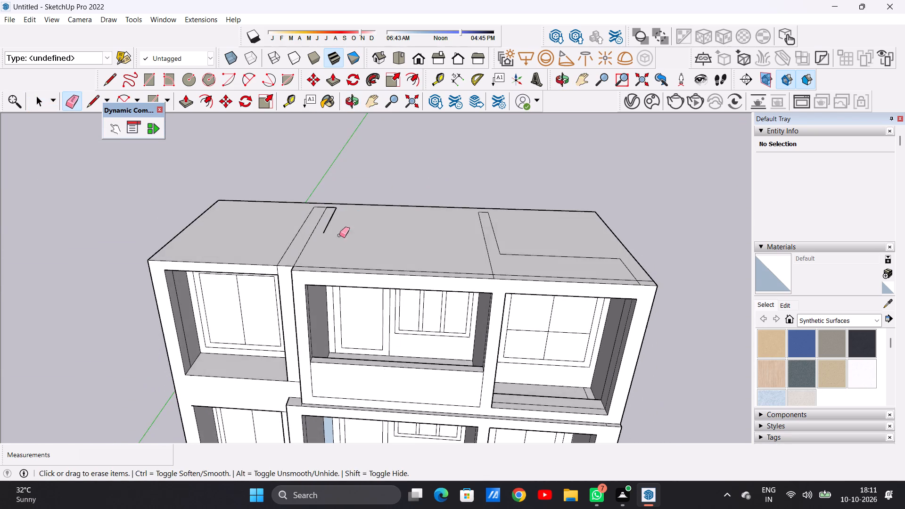
scroll(326, 213, up, 6)
drag(354, 221, 329, 223)
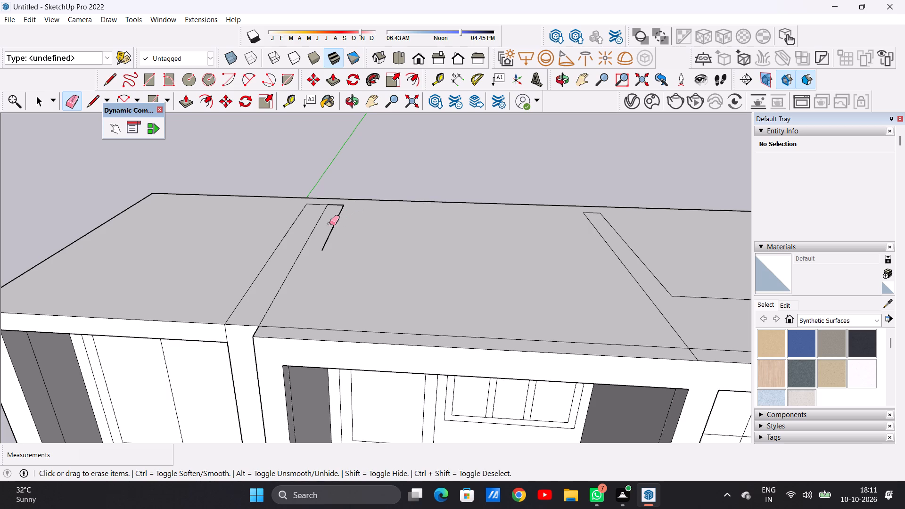
drag(329, 223, 286, 235)
drag(325, 205, 321, 217)
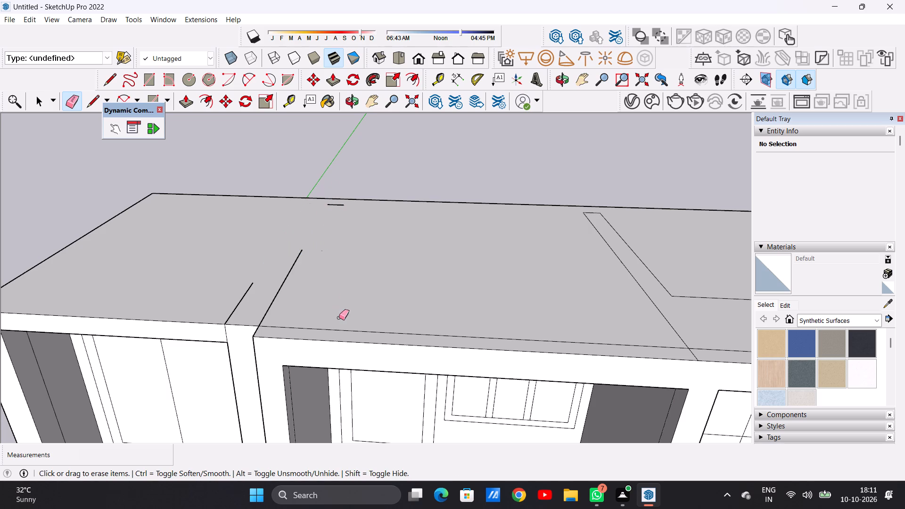
Erase the leftover segments of the left-hand dividing frame's outline from the roof, including the short one near the back edge.
middle_drag(338, 309, 332, 137)
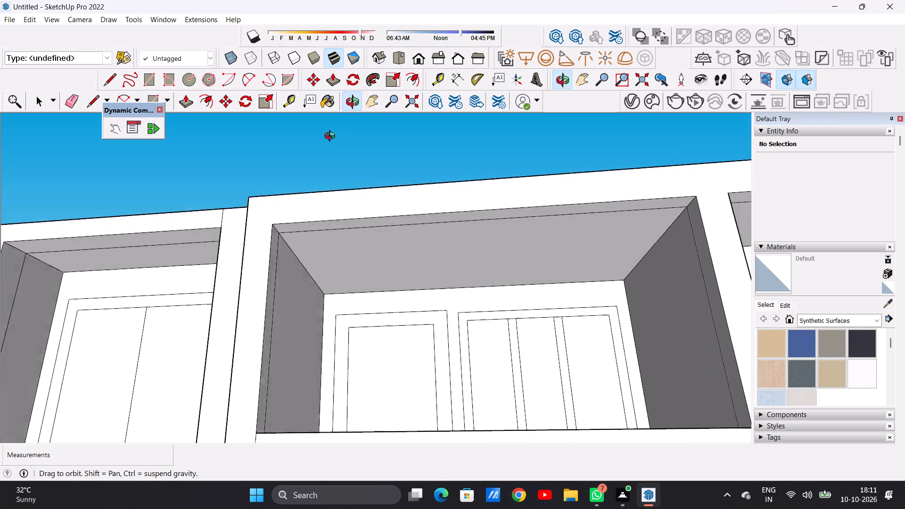
middle_drag(332, 137, 321, 355)
scroll(287, 285, up, 6)
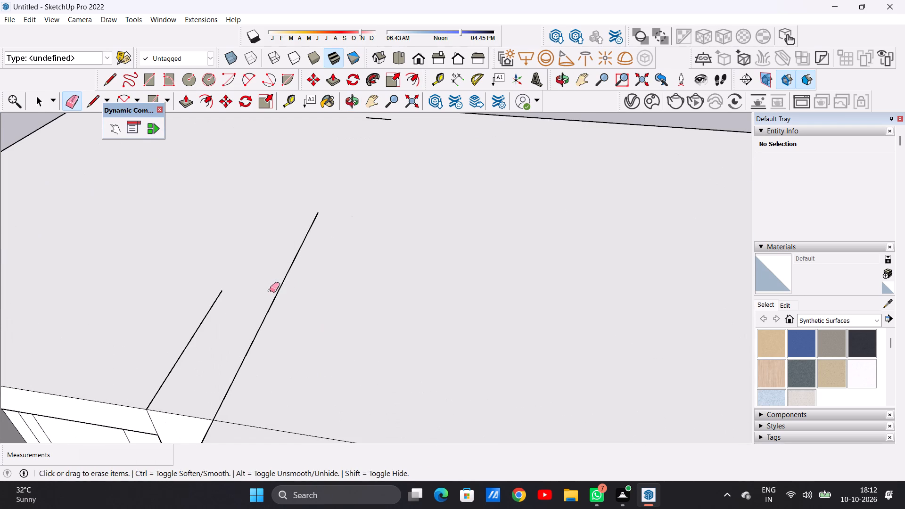
drag(270, 290, 279, 298)
drag(183, 329, 194, 334)
scroll(256, 341, down, 5)
scroll(309, 199, up, 7)
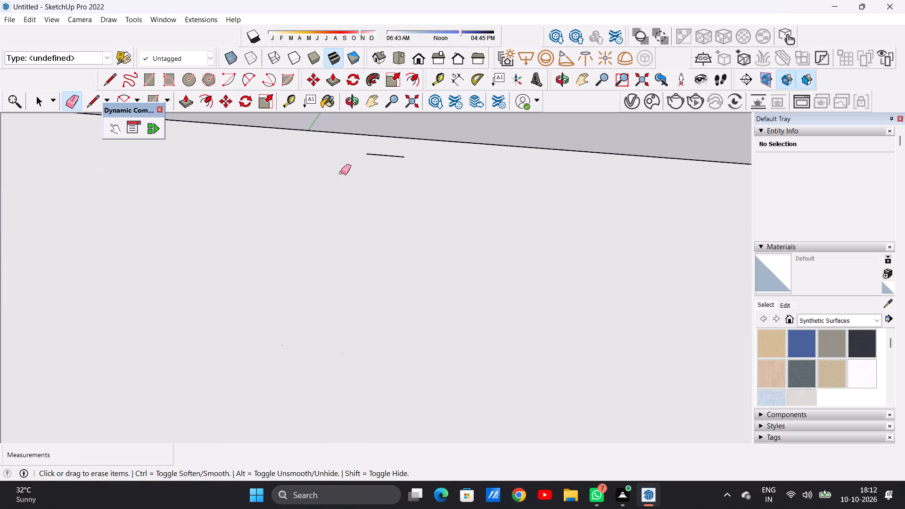
drag(385, 162, 381, 175)
drag(382, 154, 381, 165)
Erase the L-shaped seam and the dividing frame's outline from the roof above the right-hand window bay.
scroll(304, 346, down, 20)
scroll(304, 346, down, 6)
scroll(373, 319, up, 9)
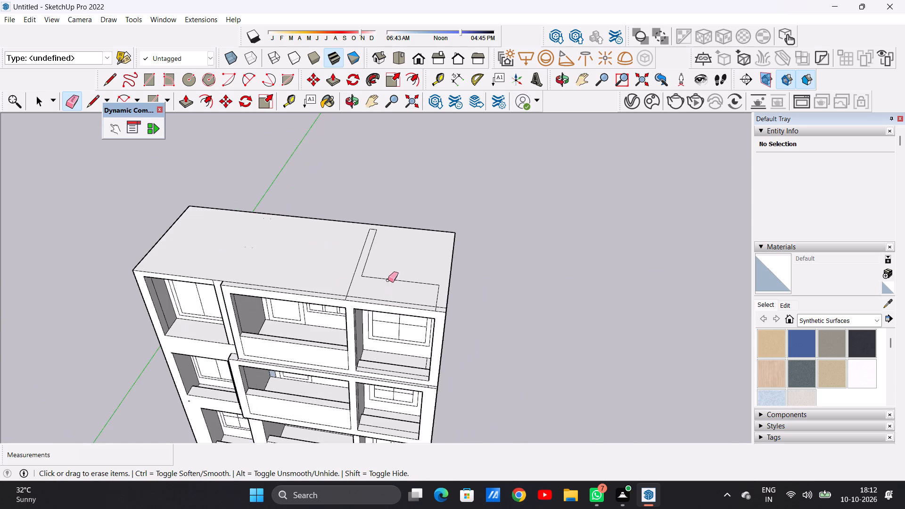
scroll(388, 280, up, 10)
drag(366, 263, 366, 271)
drag(277, 213, 283, 215)
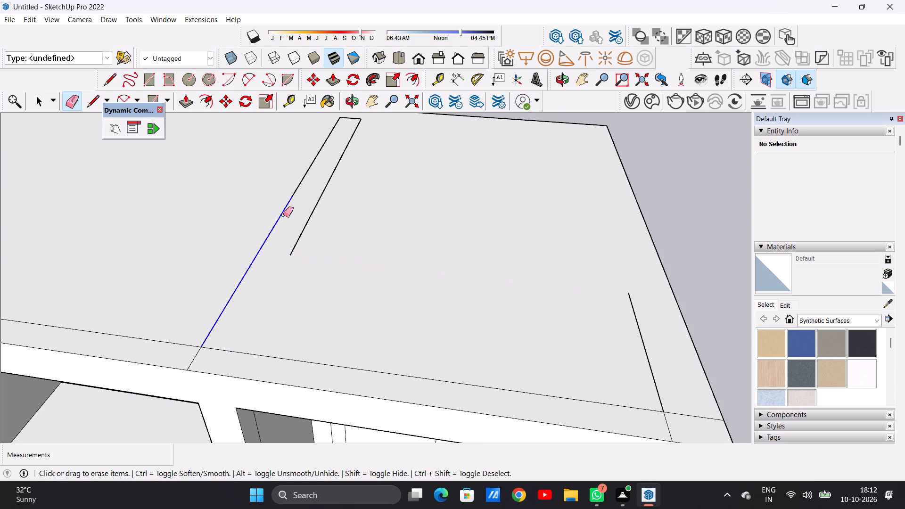
drag(283, 215, 305, 218)
drag(302, 172, 329, 203)
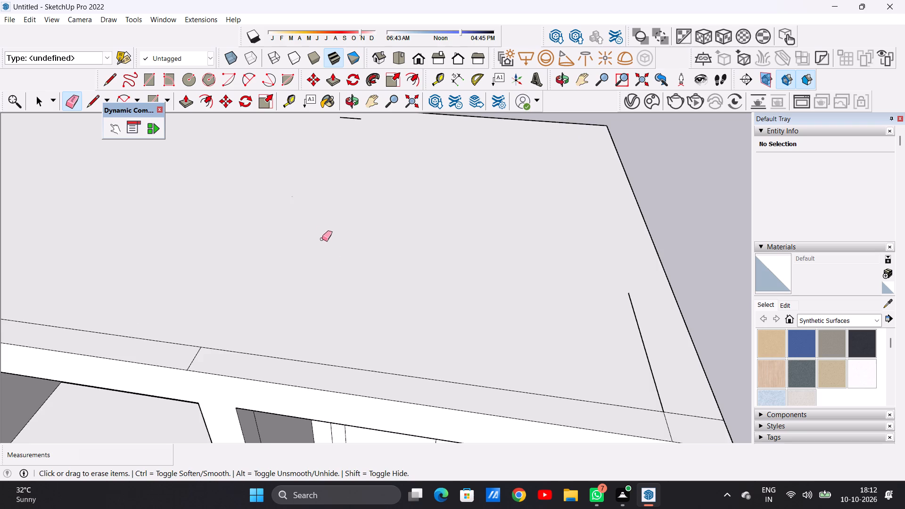
scroll(330, 255, down, 4)
scroll(343, 146, up, 6)
click(351, 156)
drag(353, 151, 354, 156)
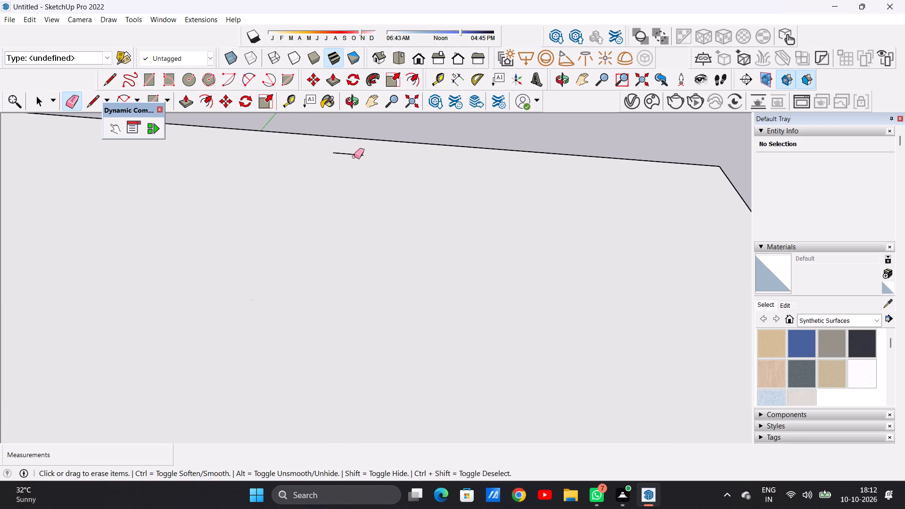
drag(354, 156, 354, 159)
Erase the remaining seam segment running parallel to the roof's right-hand side edge, above the end window bay.
scroll(319, 313, down, 20)
scroll(319, 313, down, 3)
middle_drag(381, 345, 362, 252)
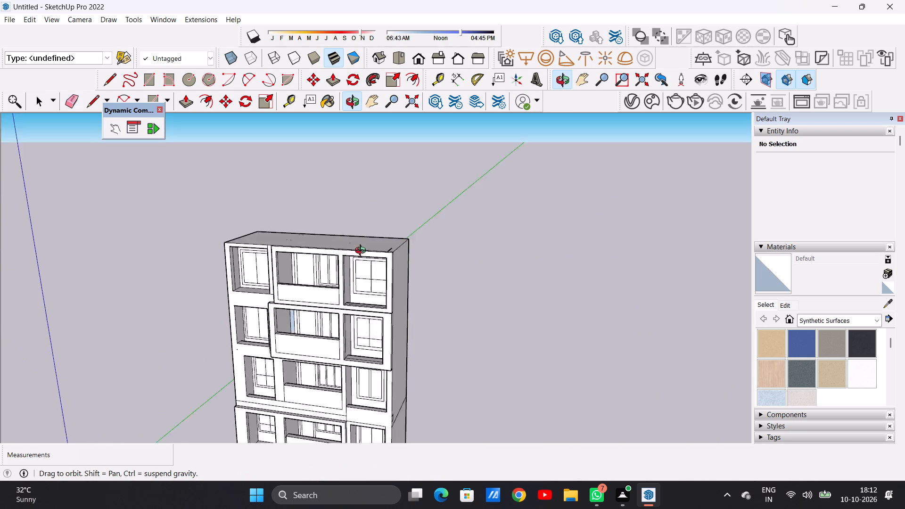
middle_drag(362, 252, 414, 347)
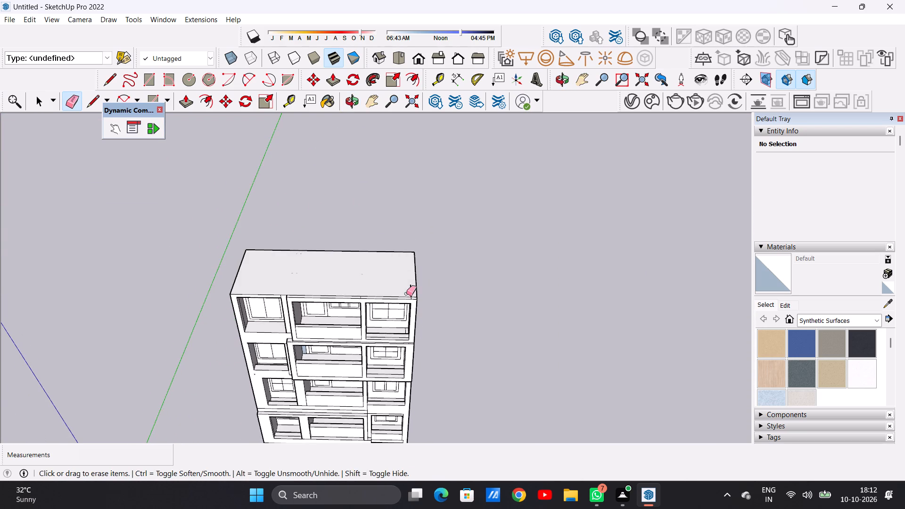
scroll(405, 290, up, 15)
middle_drag(350, 254, 355, 319)
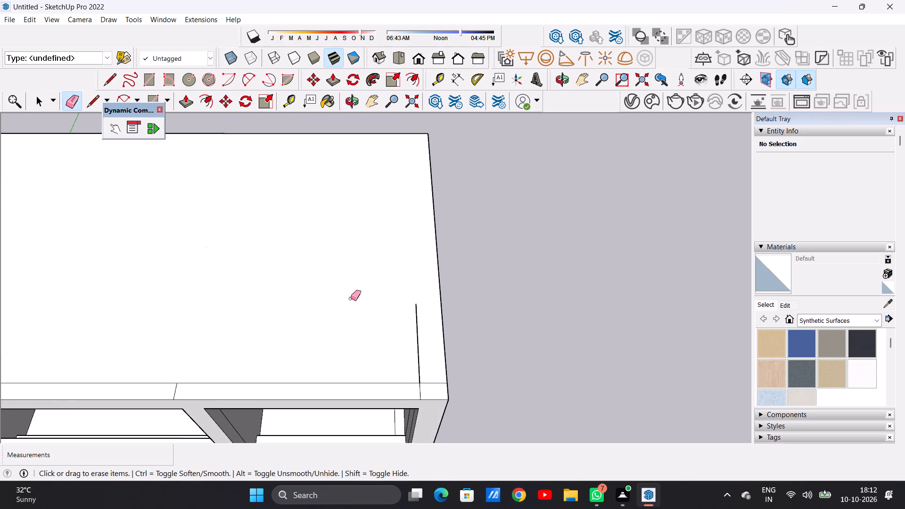
scroll(350, 296, down, 8)
scroll(389, 305, up, 12)
drag(384, 324, 369, 324)
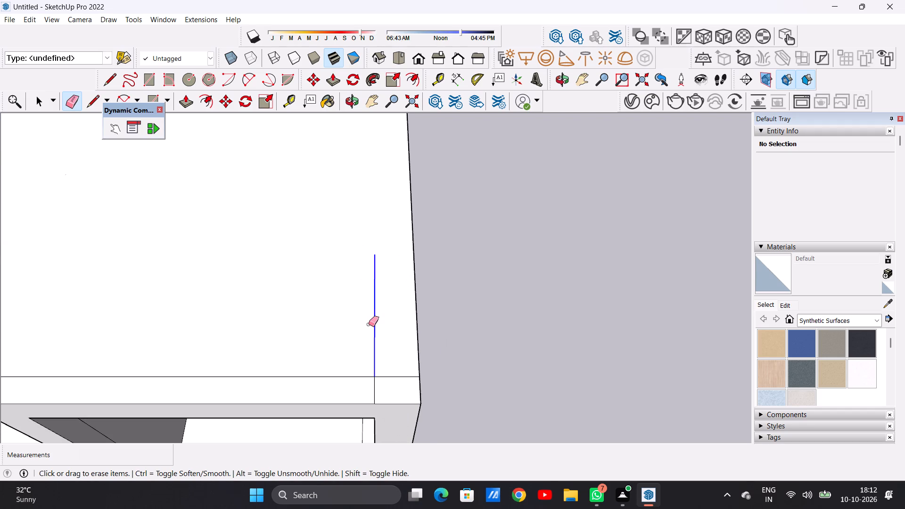
Erase the two short cross seams in the narrow strip along the roof's front edge.
scroll(372, 311, down, 8)
scroll(297, 314, down, 5)
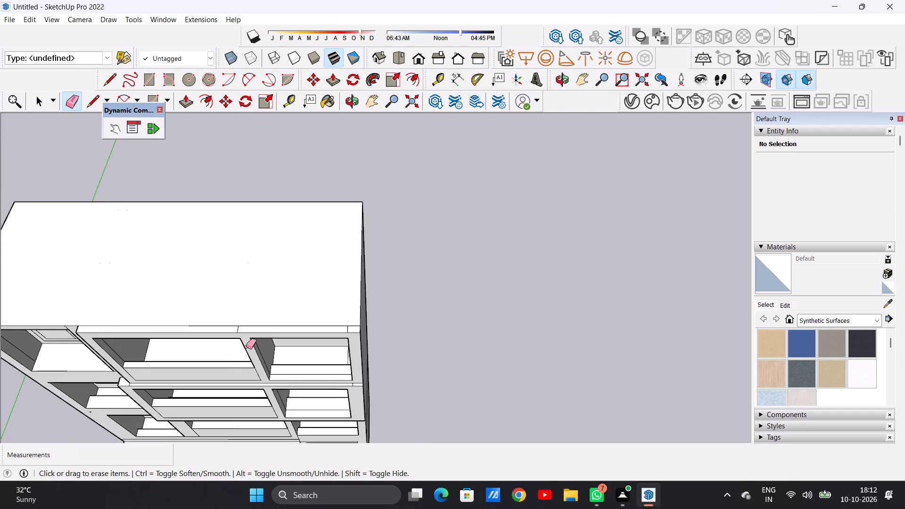
scroll(237, 336, up, 14)
drag(235, 317, 242, 318)
scroll(263, 320, down, 4)
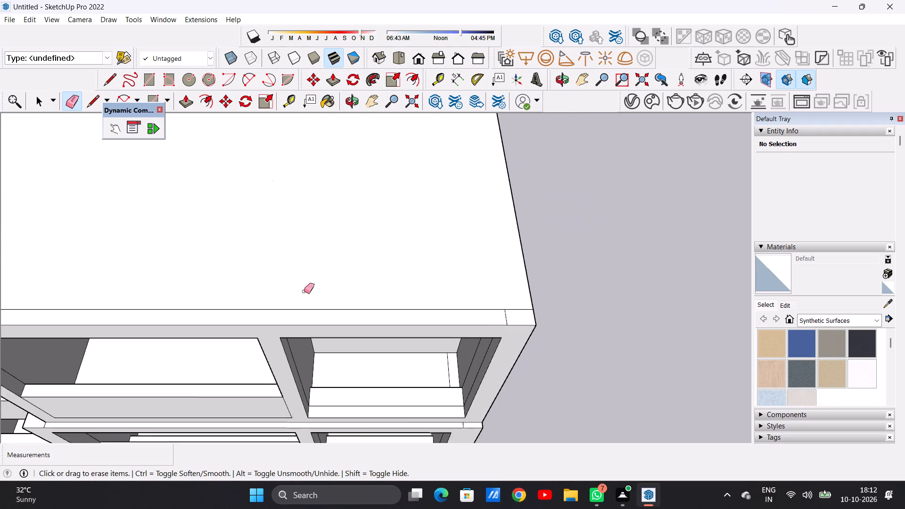
scroll(304, 291, down, 3)
scroll(440, 312, up, 11)
scroll(488, 304, down, 1)
drag(478, 312, 460, 318)
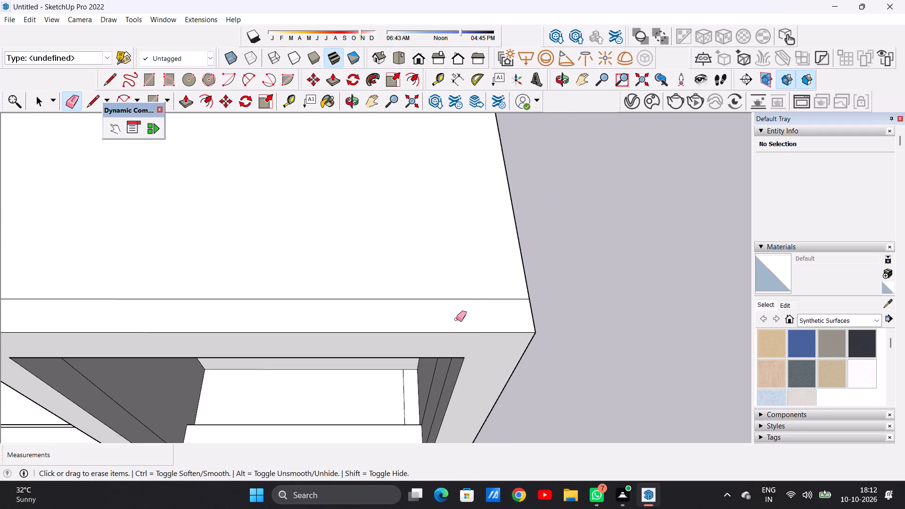
key(space)
Offset the main roof face's outline inward about 1' 1" to form a border around the roof.
scroll(417, 294, down, 20)
scroll(417, 294, down, 2)
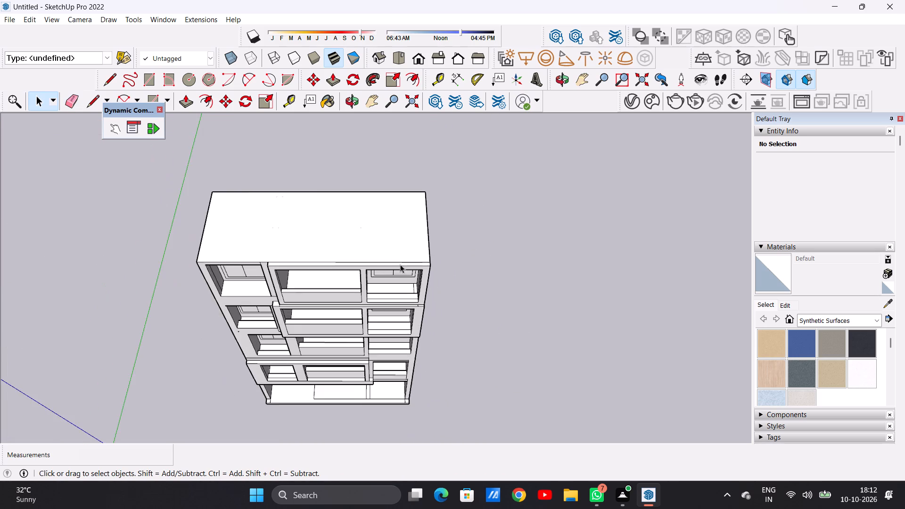
middle_drag(390, 259, 288, 291)
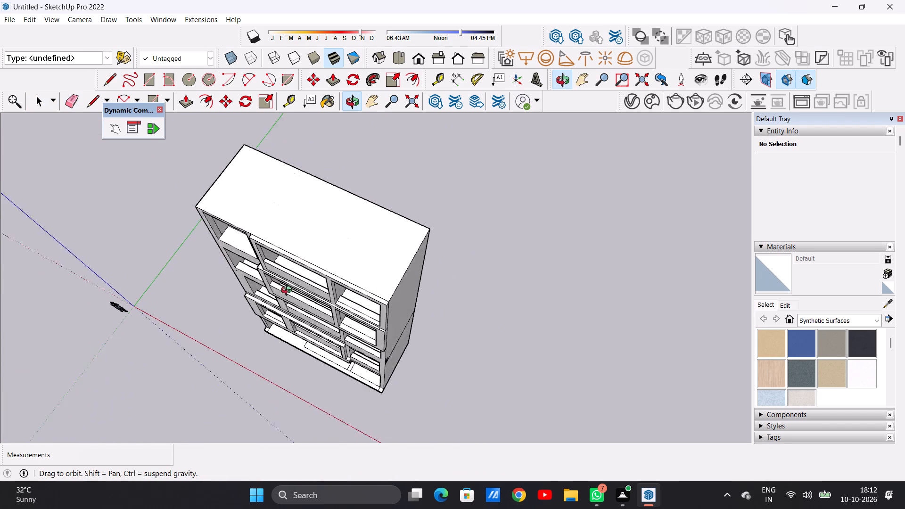
middle_drag(288, 291, 297, 306)
scroll(377, 279, up, 3)
middle_drag(316, 222, 407, 254)
scroll(405, 201, down, 9)
scroll(377, 253, up, 7)
key(o)
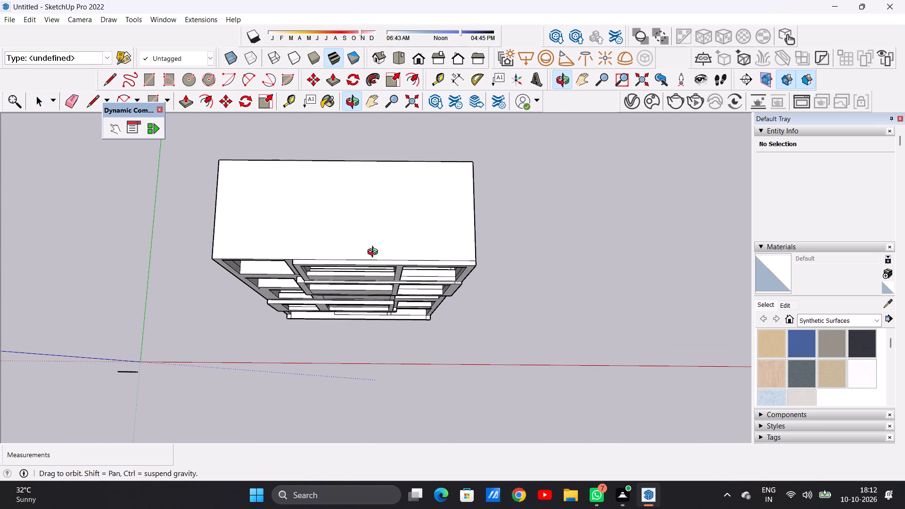
key(f)
click(306, 174)
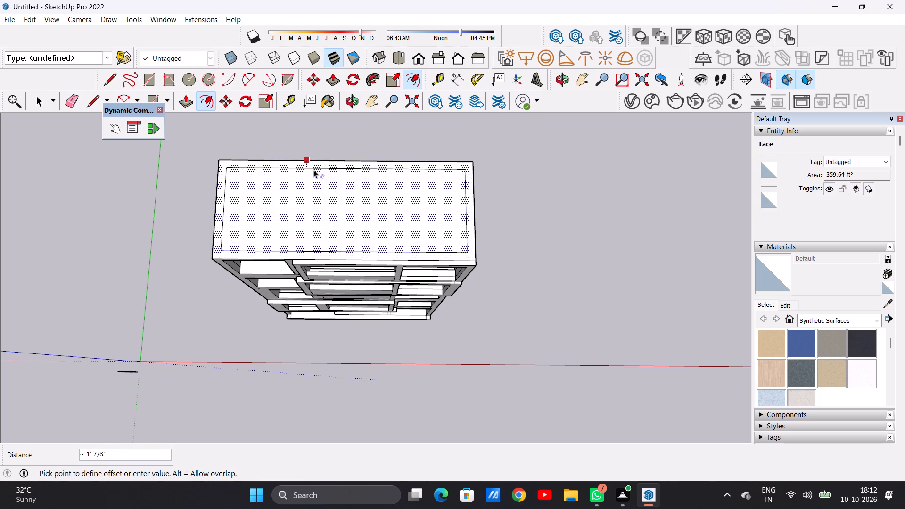
click(313, 170)
key(space)
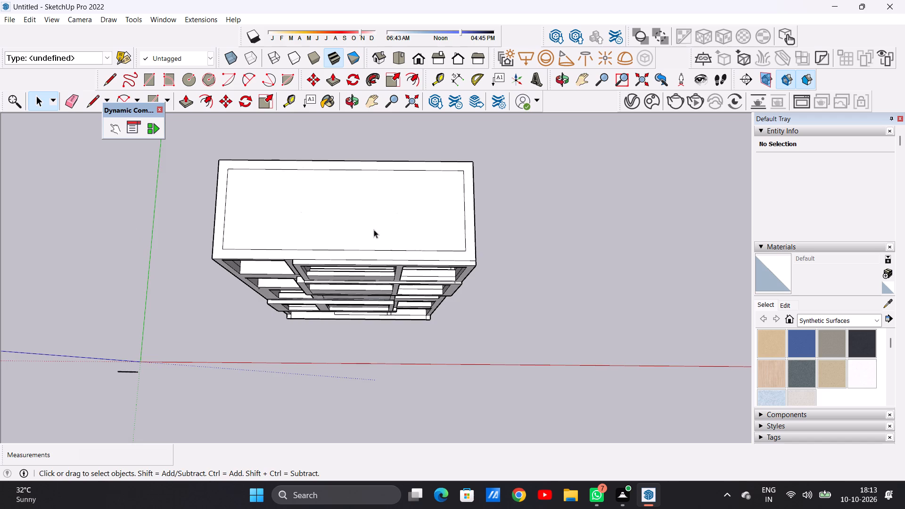
Draw lines about 1' 1 1/2" long from the inset outline's two front corners to the roof's side edges.
scroll(343, 182, down, 6)
middle_drag(373, 234, 356, 146)
scroll(418, 174, up, 4)
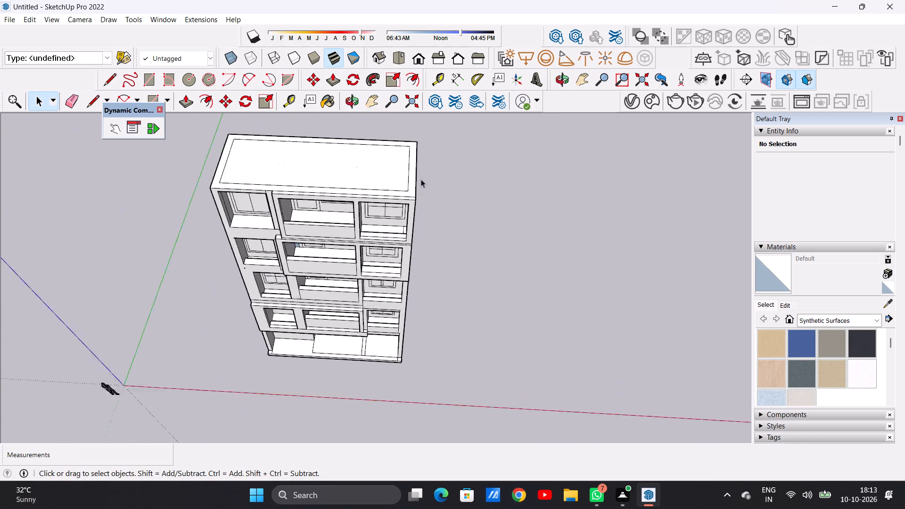
scroll(421, 179, up, 7)
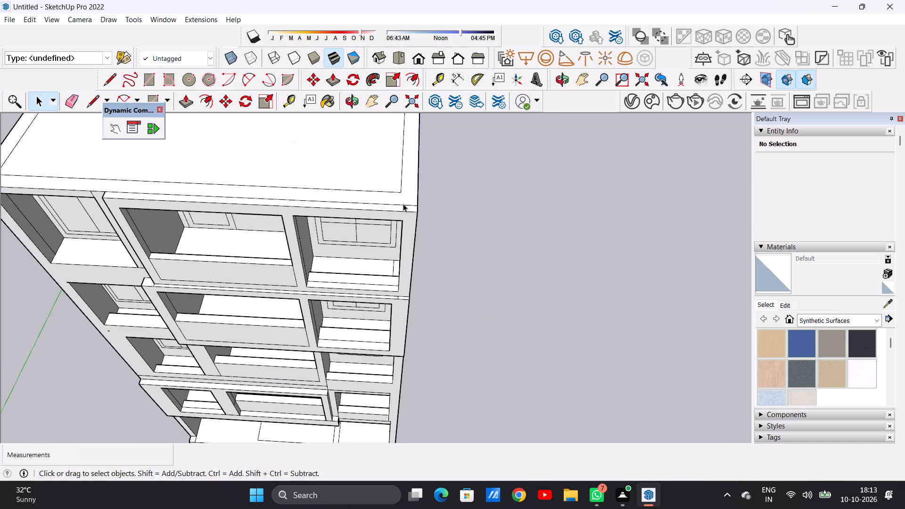
key(l)
scroll(409, 185, up, 5)
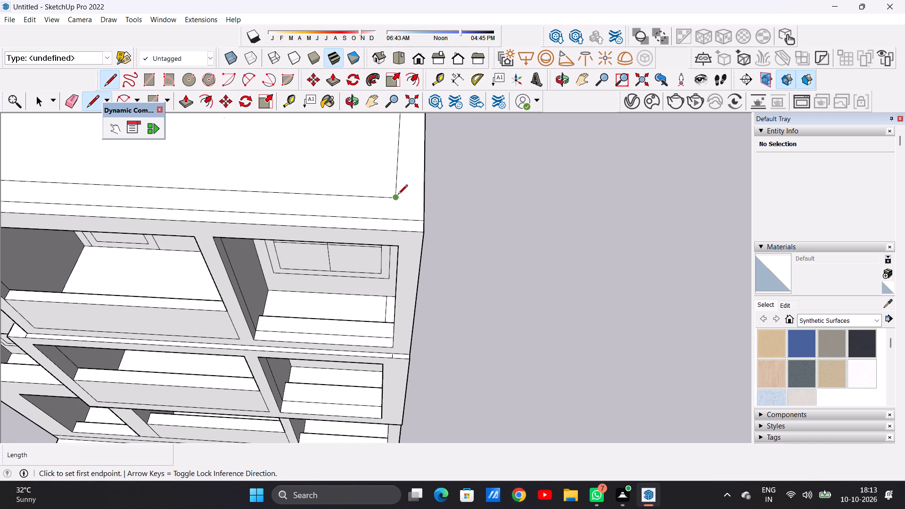
click(398, 195)
click(424, 198)
scroll(437, 211, down, 17)
scroll(327, 197, up, 12)
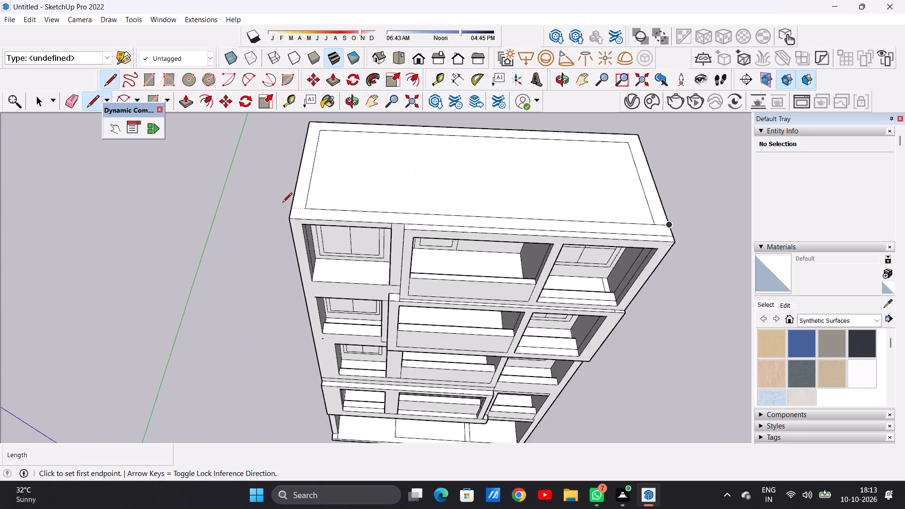
scroll(282, 203, up, 13)
click(341, 197)
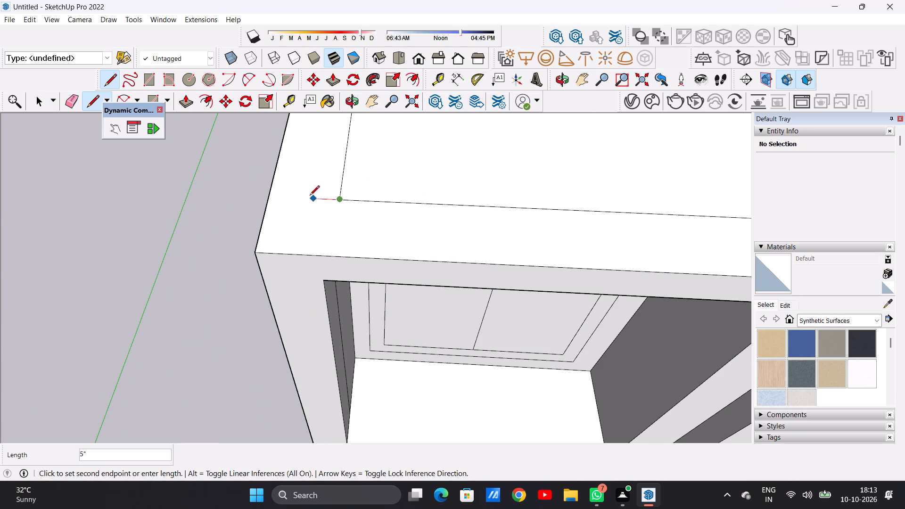
click(266, 196)
key(space)
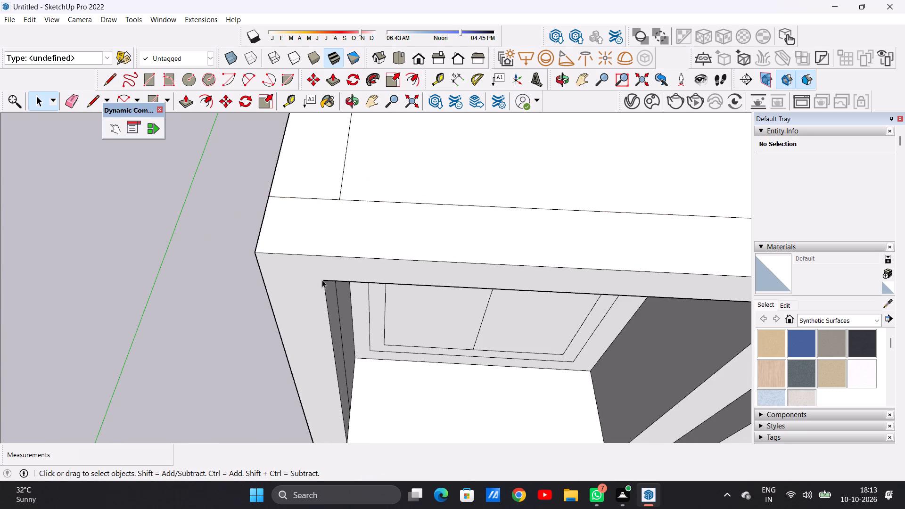
Examine the roof border and its corner lines together with the whole facade from above.
scroll(321, 285, down, 13)
scroll(321, 244, down, 11)
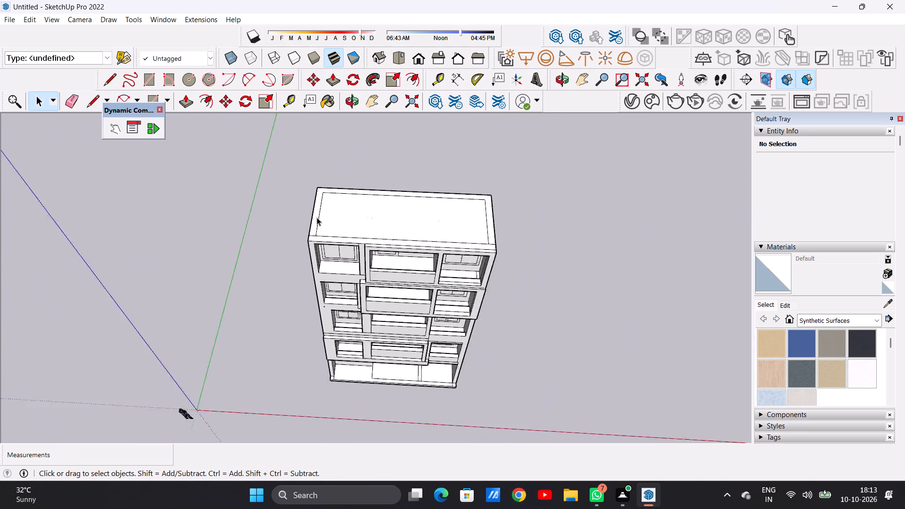
scroll(317, 217, down, 2)
scroll(477, 222, up, 7)
scroll(417, 249, up, 4)
scroll(430, 250, down, 6)
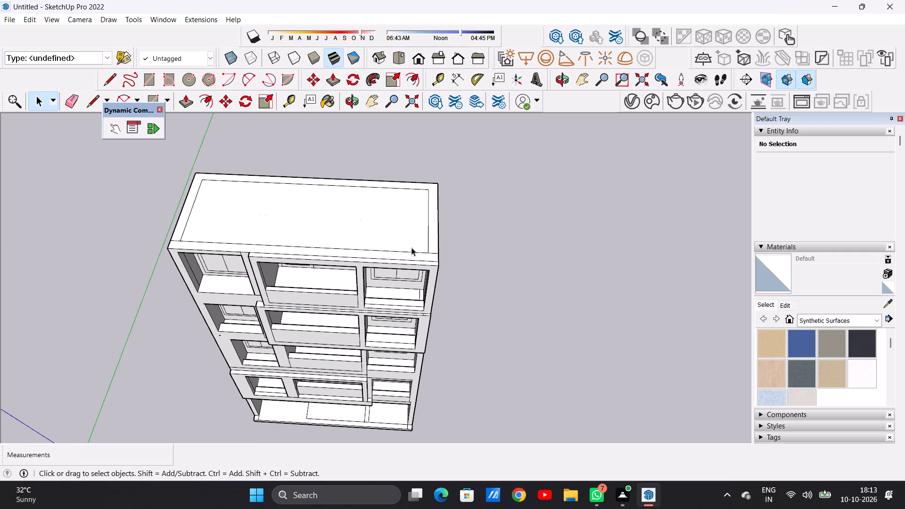
middle_drag(399, 243, 383, 234)
scroll(387, 232, down, 3)
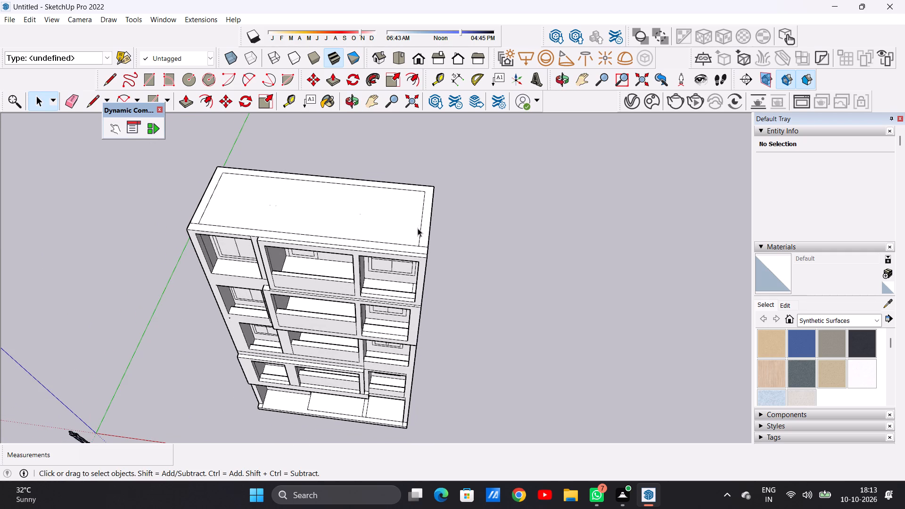
Push/Pull the roof border face up 6' to raise the parapet around the back and sides.
key(p)
scroll(418, 227, up, 6)
click(419, 231)
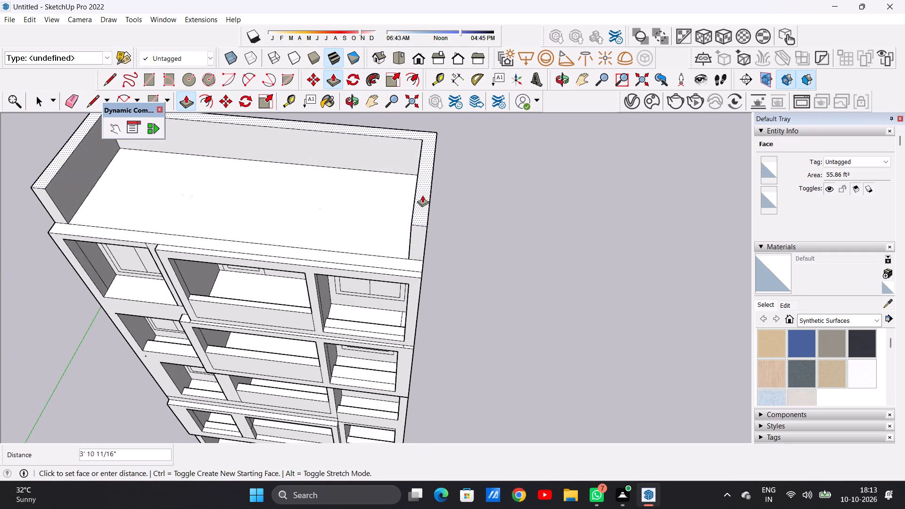
text(6')
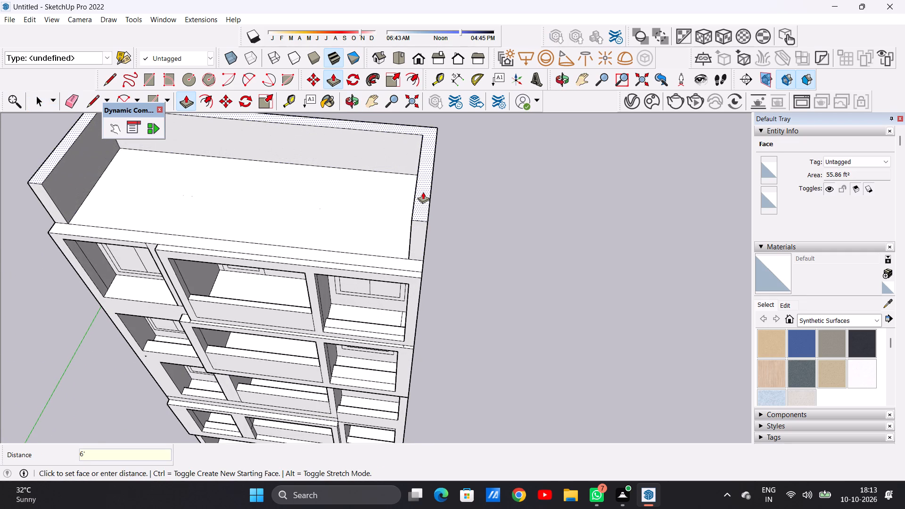
key(Return)
key(space)
Draw two short lines about 1' 1 9/16" long across the roof's front strip, aligned with both edges of the top-floor pillar.
scroll(436, 265, down, 7)
middle_drag(405, 260, 400, 191)
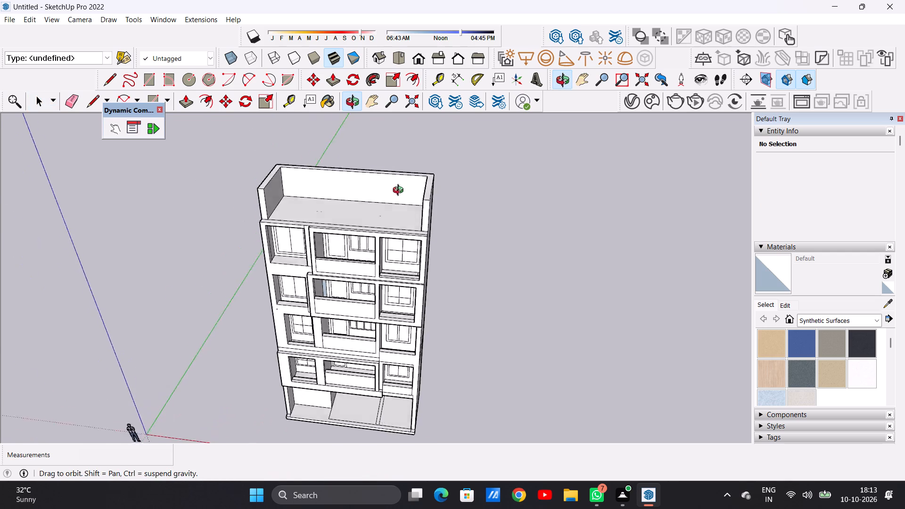
middle_drag(400, 191, 401, 168)
scroll(403, 218, up, 2)
middle_drag(391, 216, 397, 286)
scroll(387, 264, up, 3)
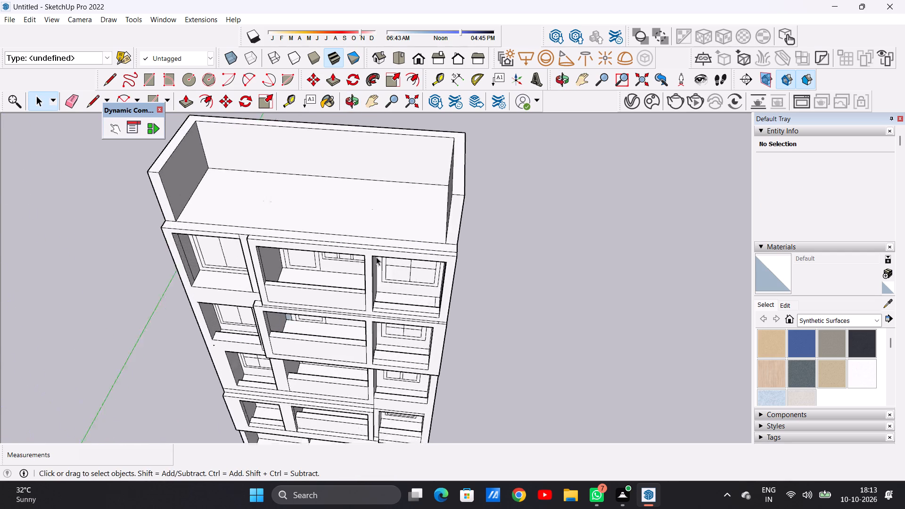
scroll(376, 257, up, 9)
key(l)
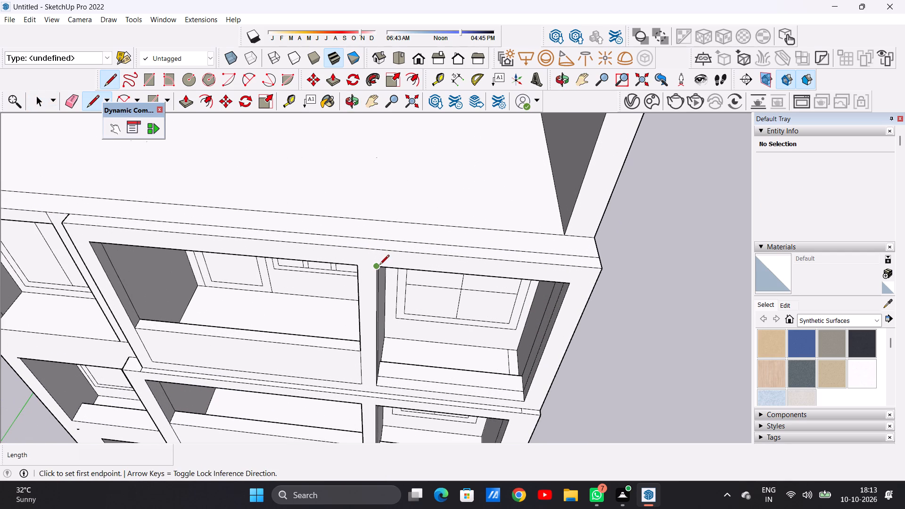
click(377, 240)
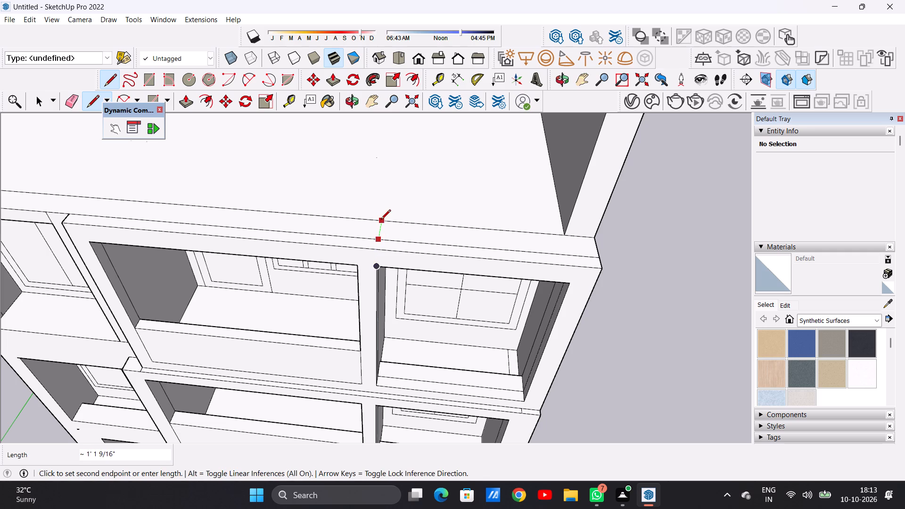
click(381, 220)
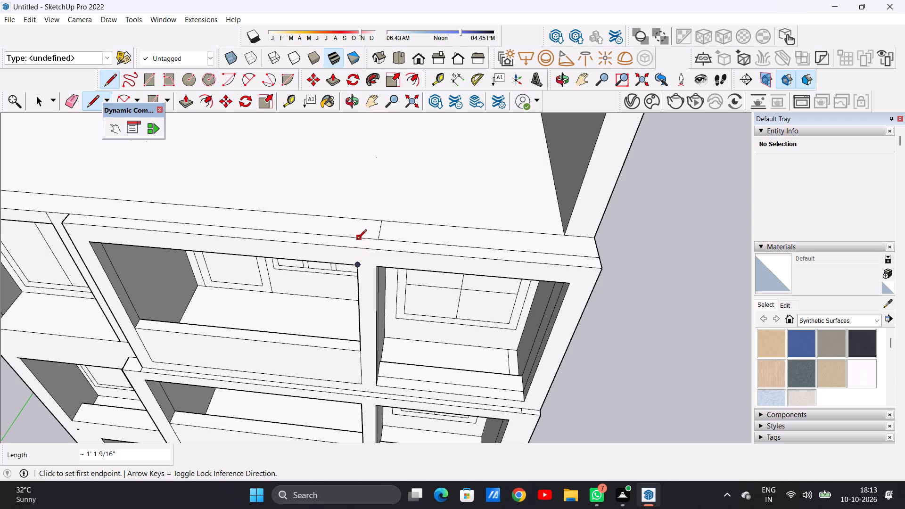
click(357, 240)
click(364, 217)
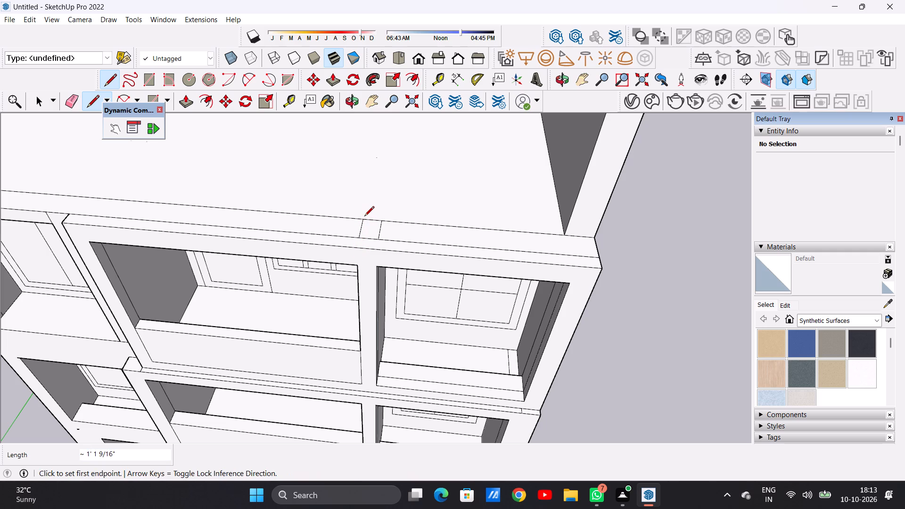
key(space)
Extend both short lines across the roof floor to the back parapet with two parallel lines about 9' 8 11/16" long.
scroll(468, 349, down, 18)
middle_drag(479, 325, 451, 282)
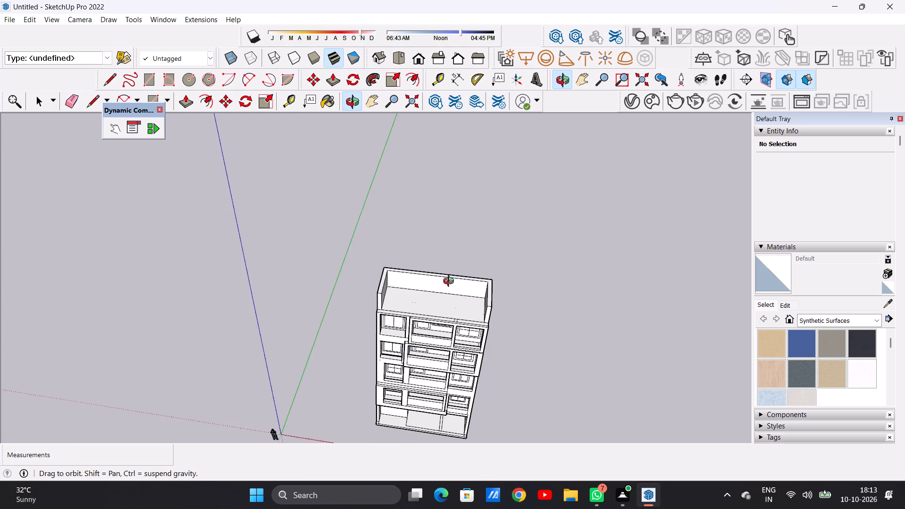
middle_drag(451, 282, 446, 229)
scroll(455, 282, up, 4)
scroll(455, 290, down, 1)
scroll(455, 290, up, 2)
middle_drag(459, 288, 449, 306)
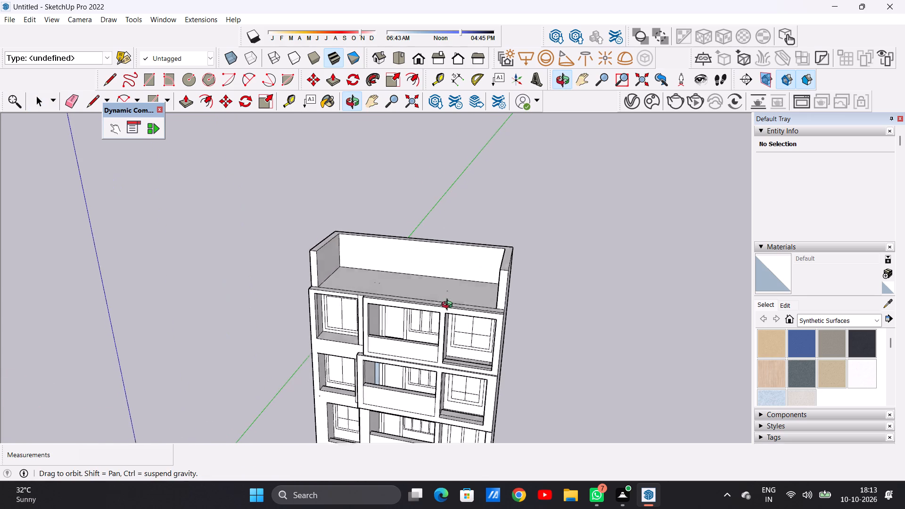
middle_drag(449, 306, 436, 367)
scroll(446, 337, up, 7)
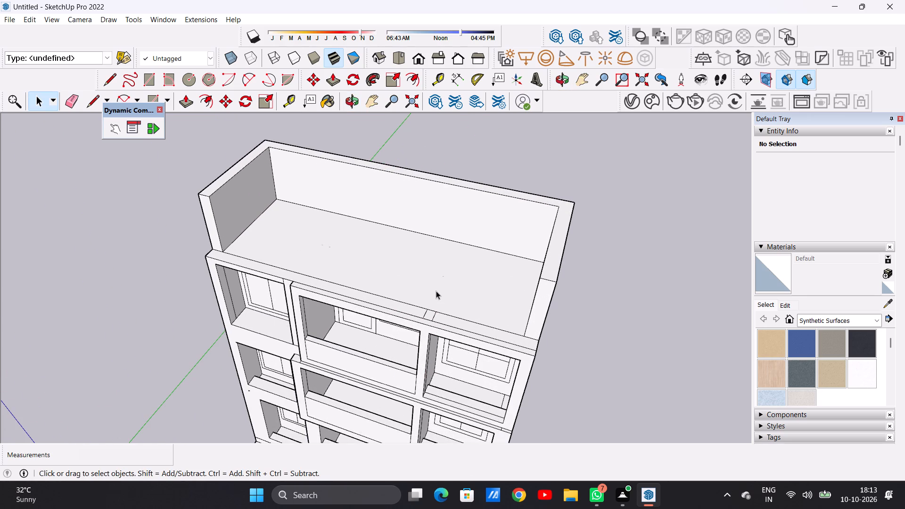
scroll(435, 280, down, 10)
middle_drag(453, 278, 401, 325)
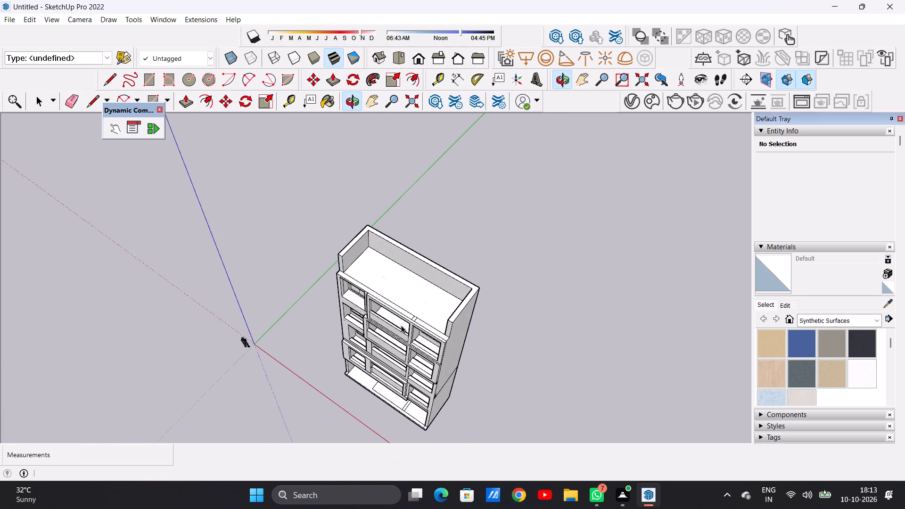
scroll(416, 319, up, 12)
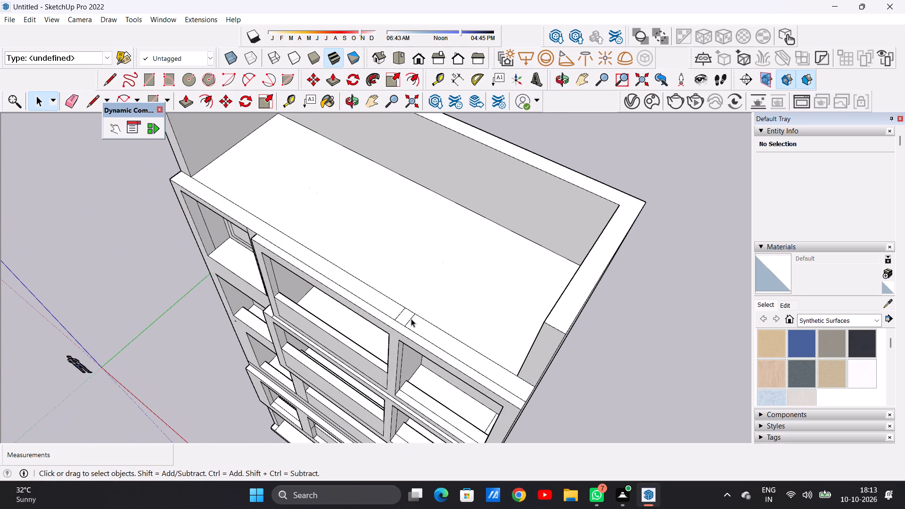
key(l)
scroll(411, 314, up, 4)
click(405, 306)
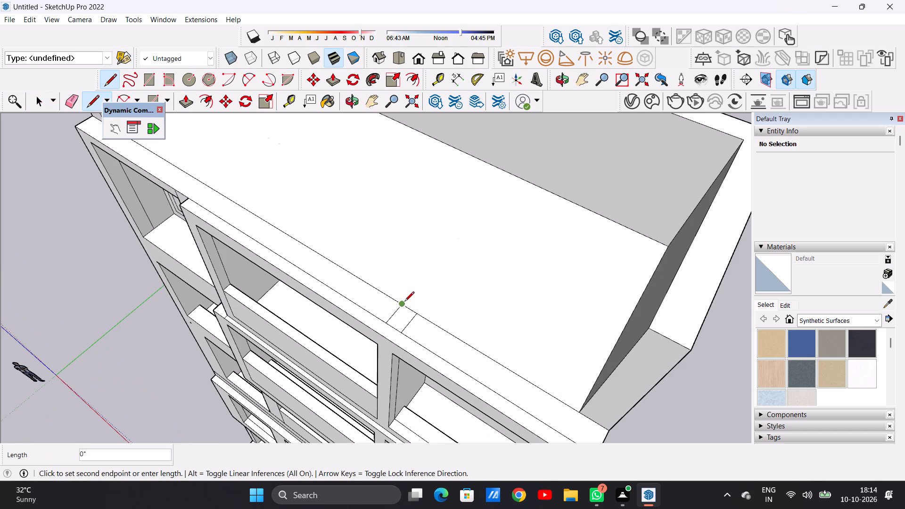
scroll(427, 262, down, 6)
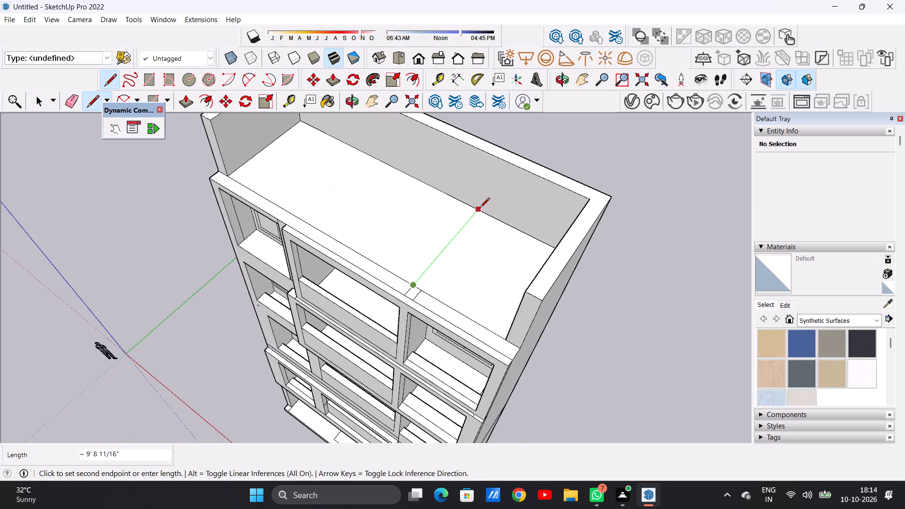
click(480, 208)
click(424, 294)
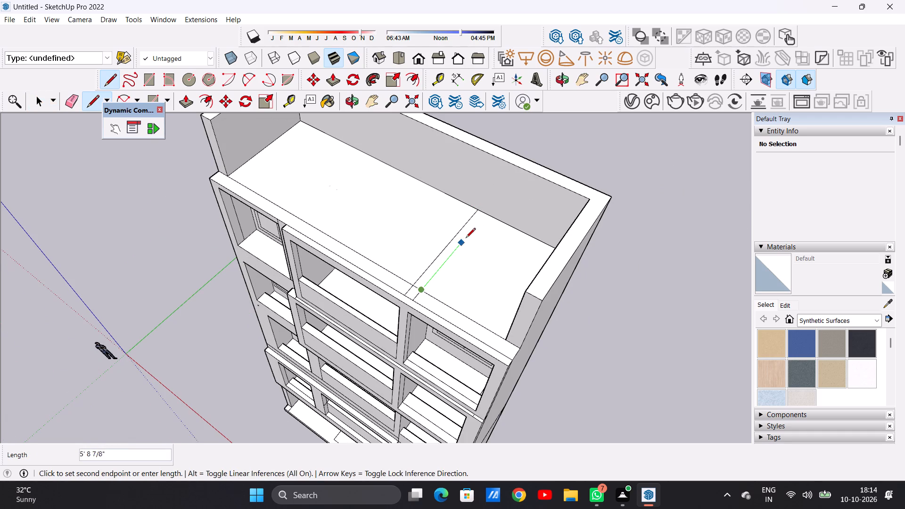
click(488, 215)
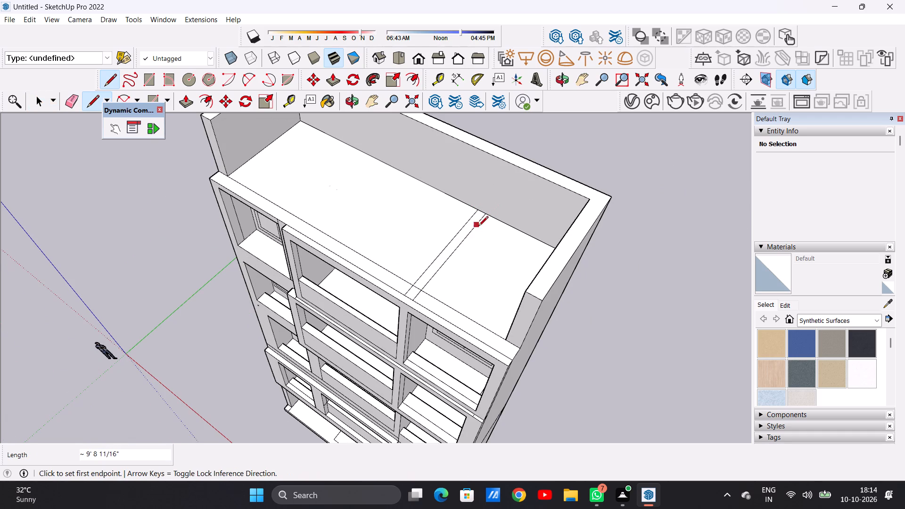
key(space)
Examine the narrow band across the roof floor, the front strip and the parapet ends from several angles.
scroll(407, 301, up, 5)
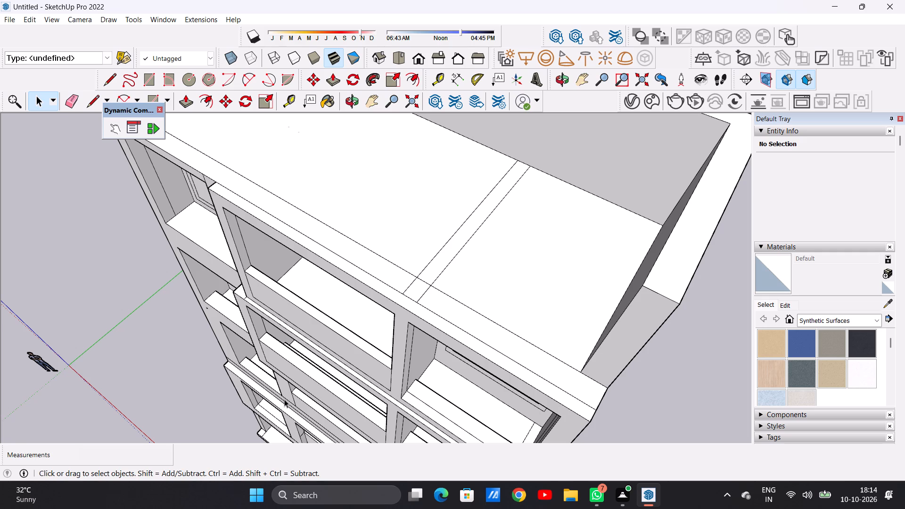
scroll(359, 298, down, 10)
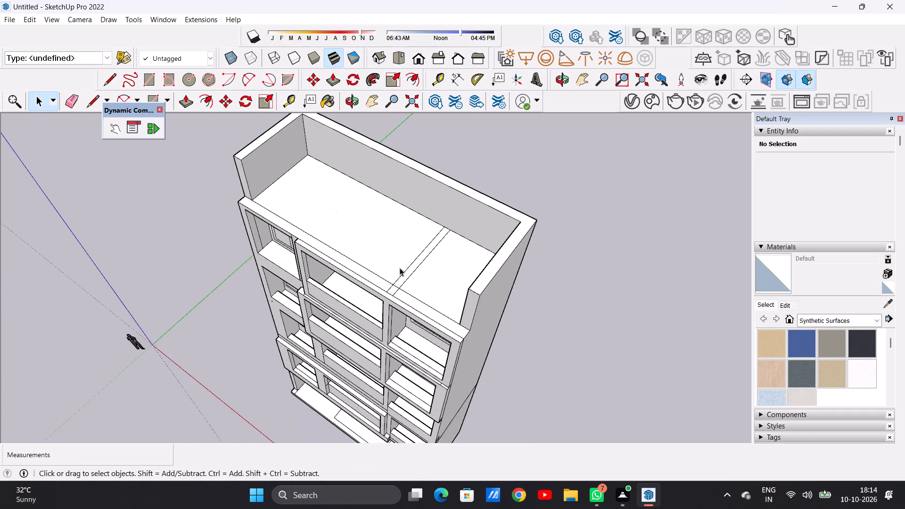
scroll(400, 268, down, 2)
scroll(388, 285, up, 11)
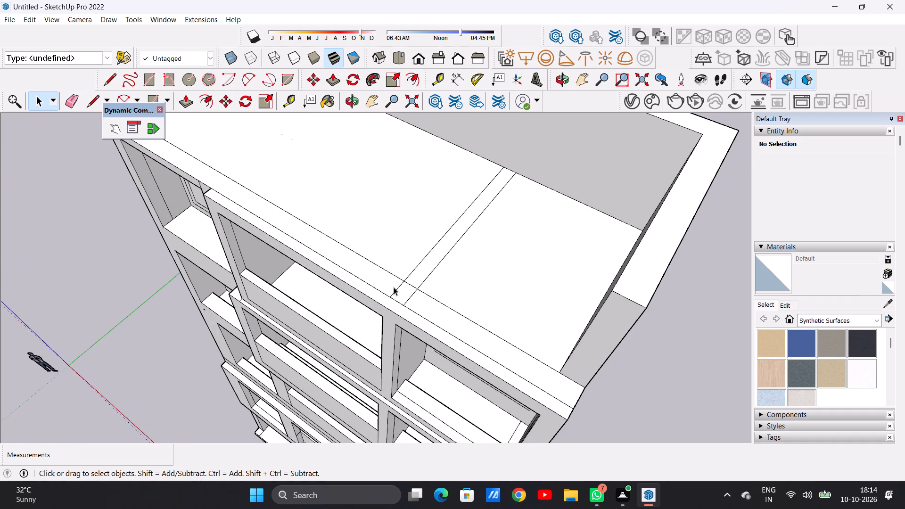
scroll(402, 295, down, 3)
middle_drag(489, 306, 601, 266)
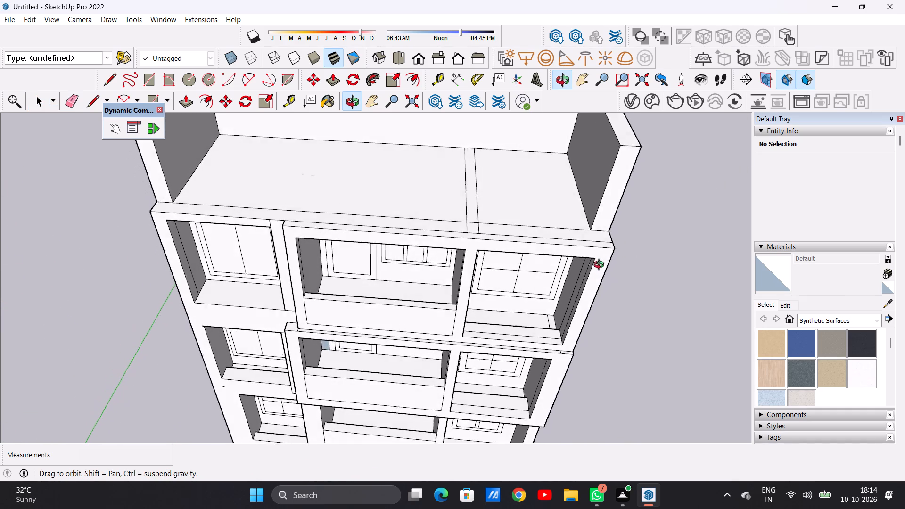
middle_drag(601, 266, 601, 262)
middle_drag(532, 238, 527, 297)
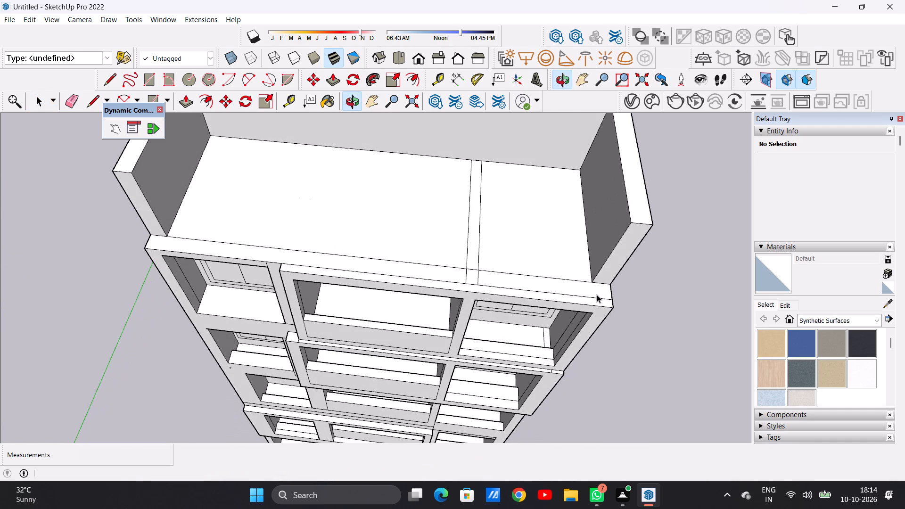
scroll(597, 295, up, 4)
scroll(463, 281, down, 7)
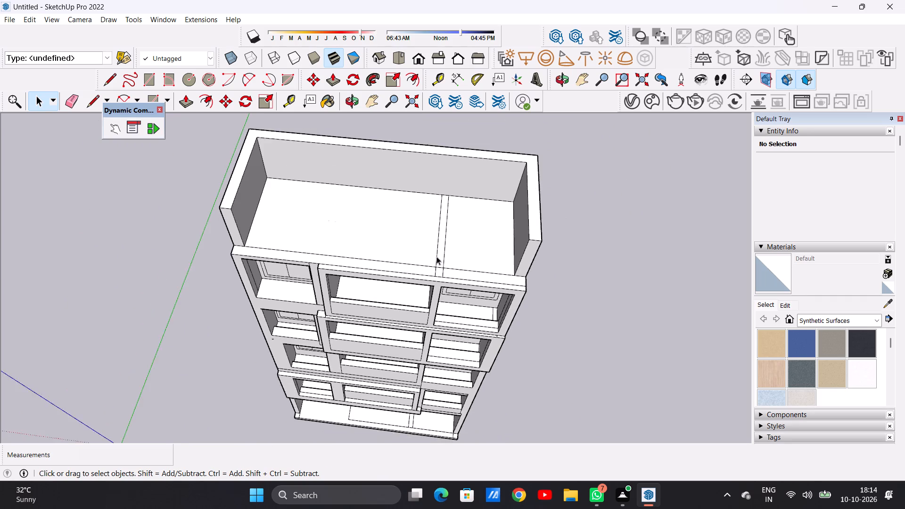
scroll(436, 256, down, 4)
scroll(465, 264, up, 6)
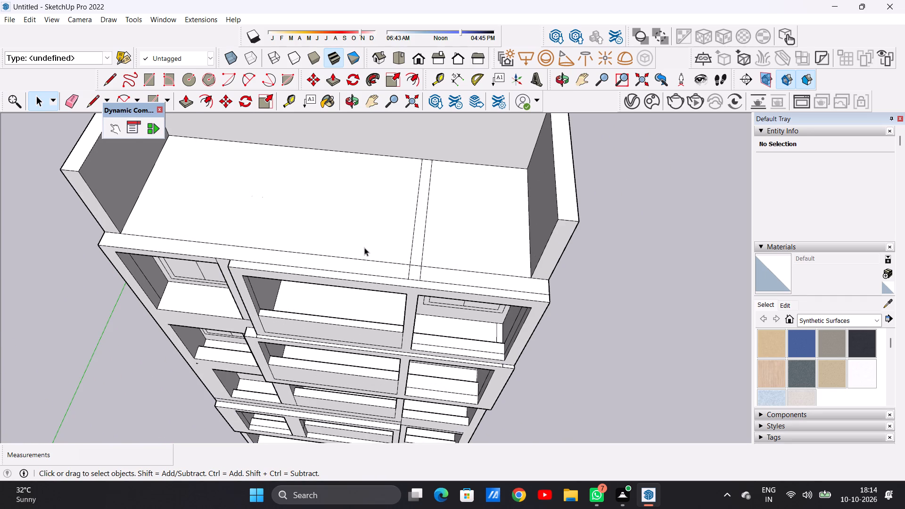
scroll(419, 268, up, 5)
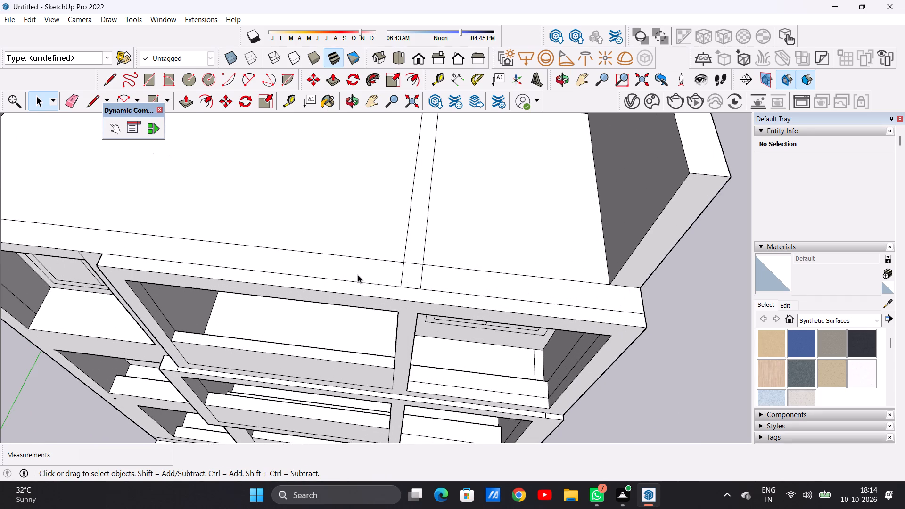
scroll(356, 273, down, 10)
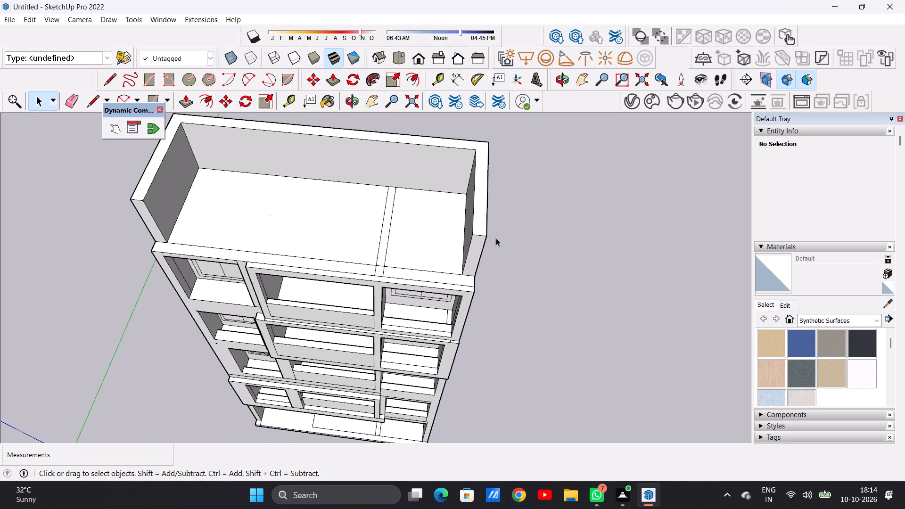
scroll(182, 223, up, 5)
scroll(273, 254, down, 5)
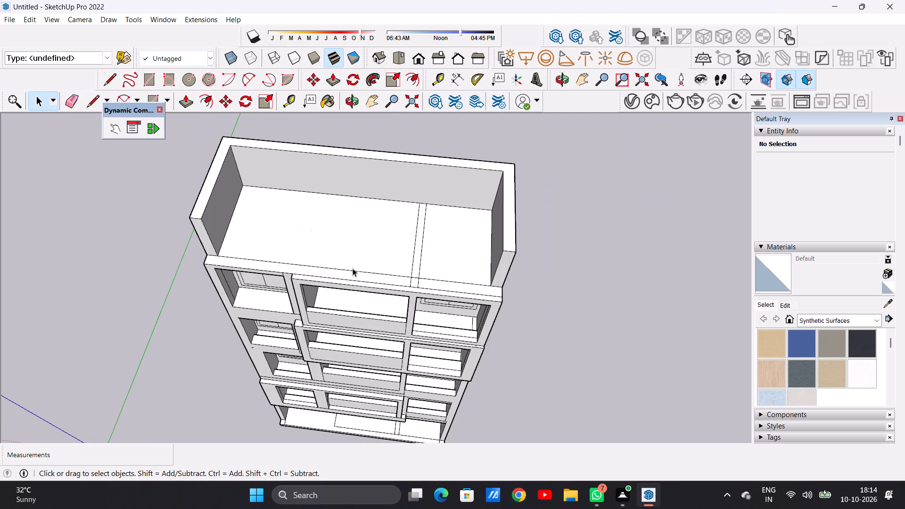
Erase the two short cross lines in the roof's front strip.
scroll(412, 282, up, 9)
key(e)
scroll(423, 286, up, 5)
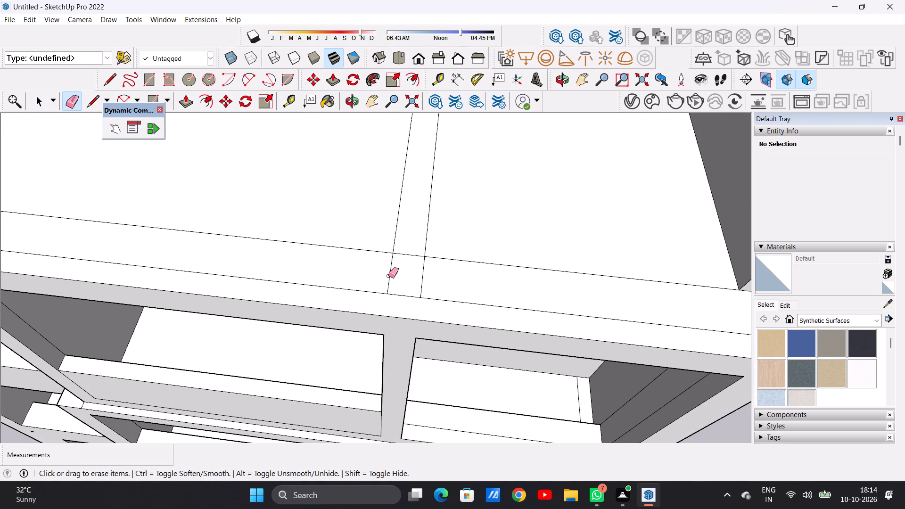
drag(434, 270, 378, 269)
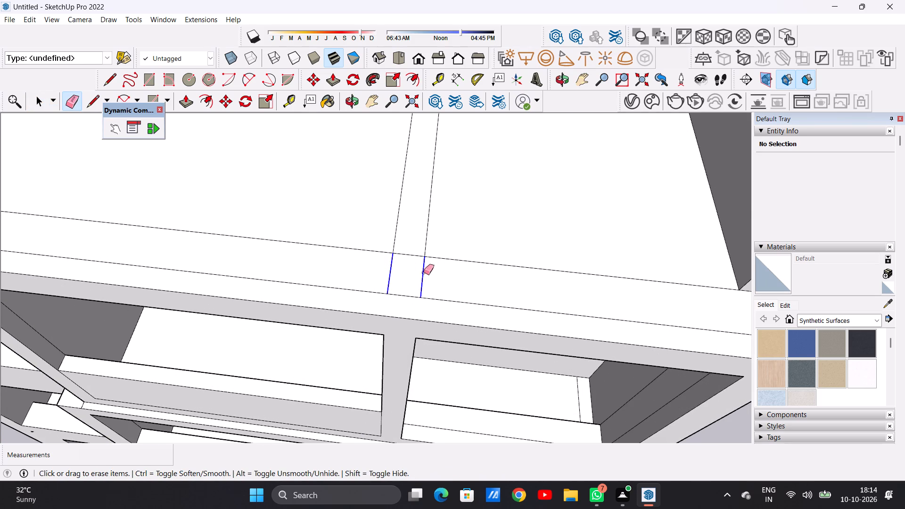
scroll(424, 276, down, 8)
key(space)
Draw a line about 27' 9" long across the roof floor between the side parapets, parallel to and just behind the front strip.
scroll(317, 269, down, 7)
scroll(359, 248, up, 6)
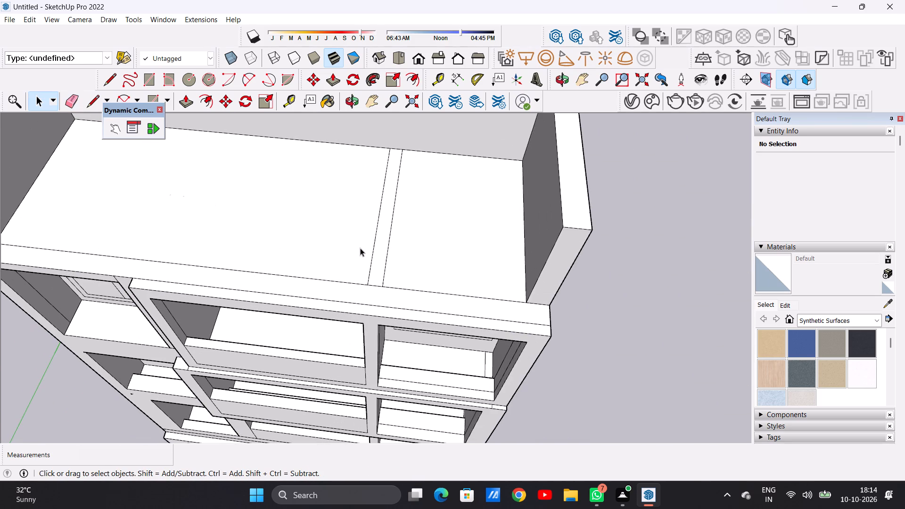
key(l)
scroll(382, 248, down, 9)
scroll(230, 243, up, 6)
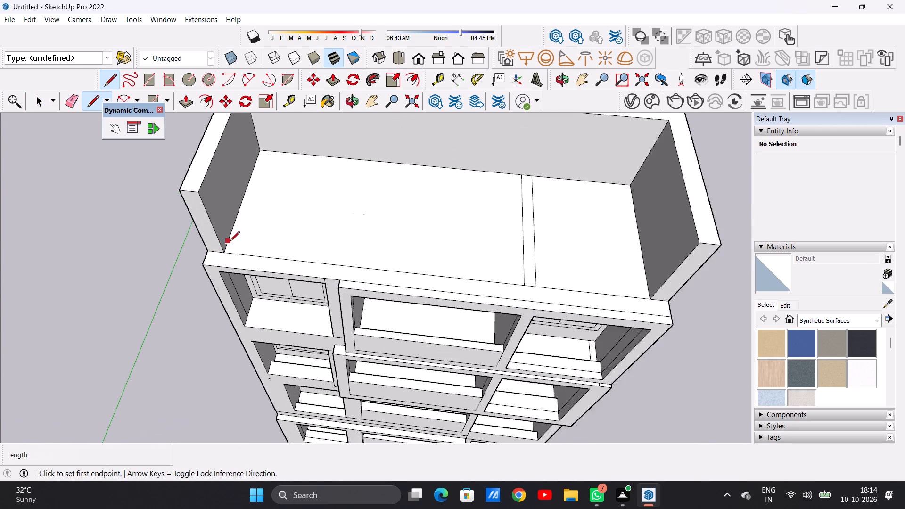
scroll(230, 242, up, 4)
click(229, 238)
scroll(284, 248, down, 3)
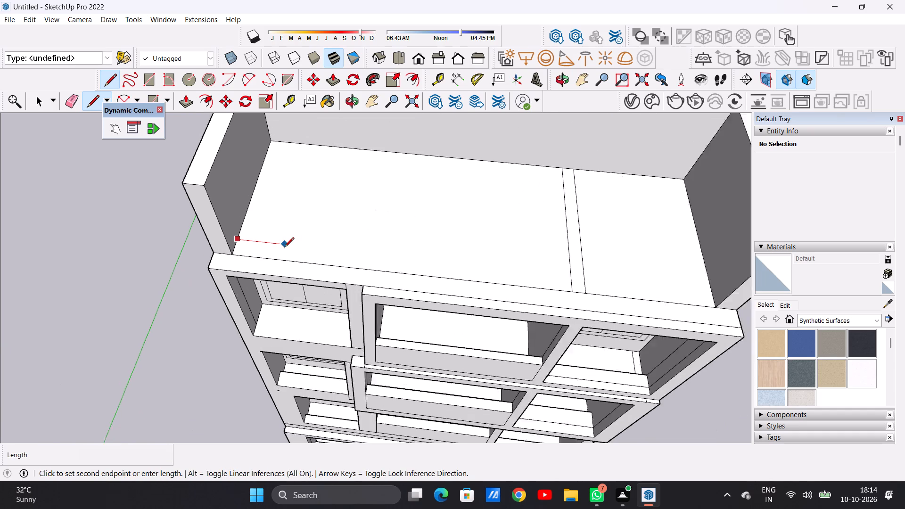
scroll(284, 248, down, 3)
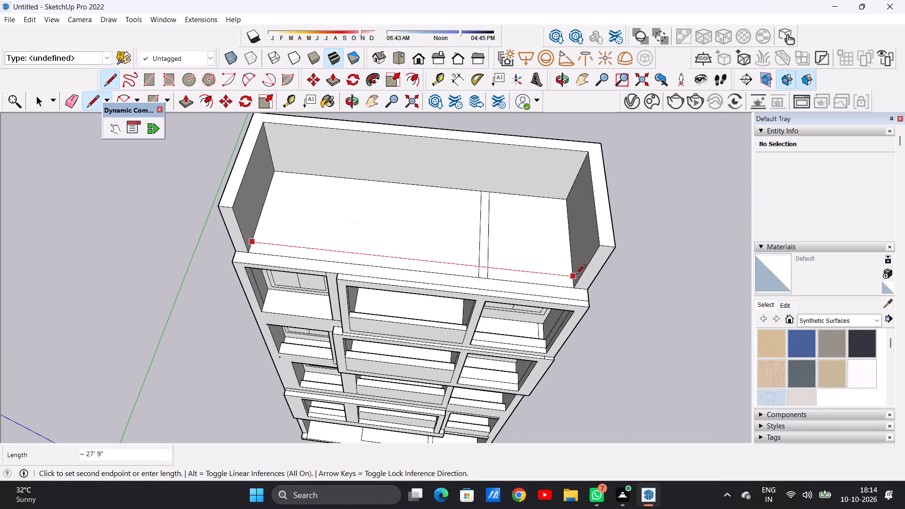
click(576, 275)
key(space)
Erase the short ends of the two dividing-strip lines that run past the new cross line at the roof's front.
key(e)
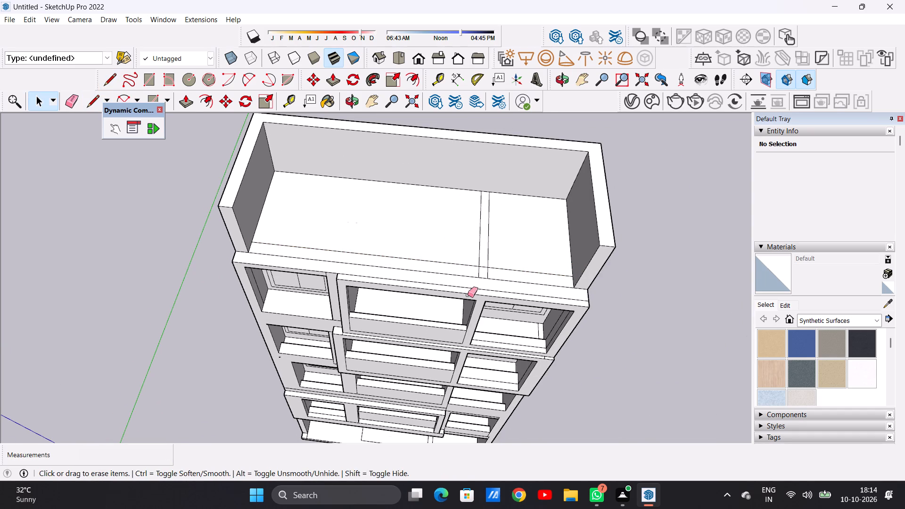
scroll(500, 277, up, 3)
scroll(500, 277, down, 1)
scroll(500, 277, up, 5)
scroll(496, 274, down, 1)
scroll(495, 273, up, 1)
drag(449, 267, 473, 266)
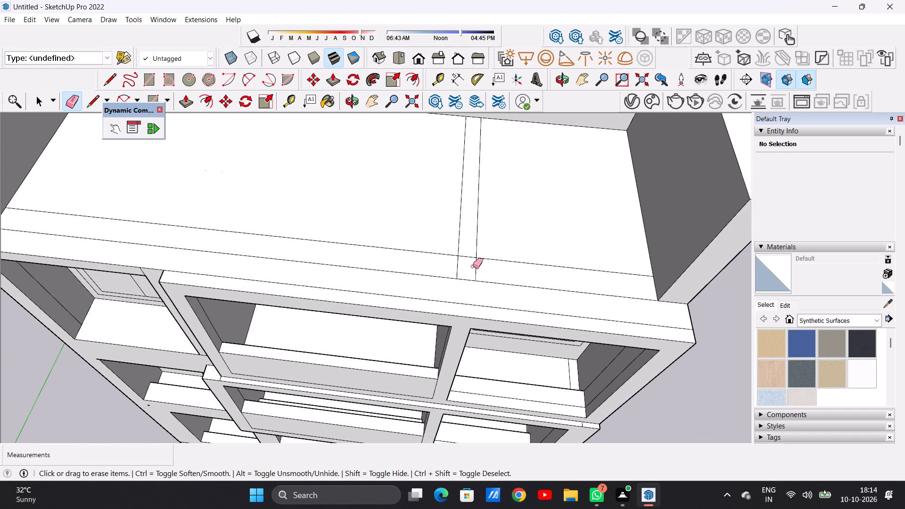
drag(473, 266, 483, 268)
key(space)
Push/Pull the narrow dividing strip on the roof floor up 6' to the top of the parapet.
scroll(361, 329, down, 13)
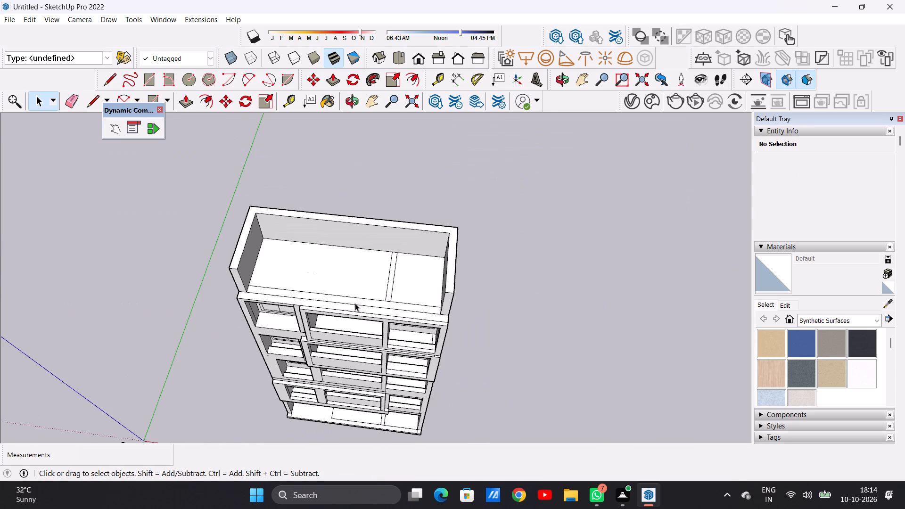
middle_drag(382, 281, 401, 223)
scroll(404, 245, up, 9)
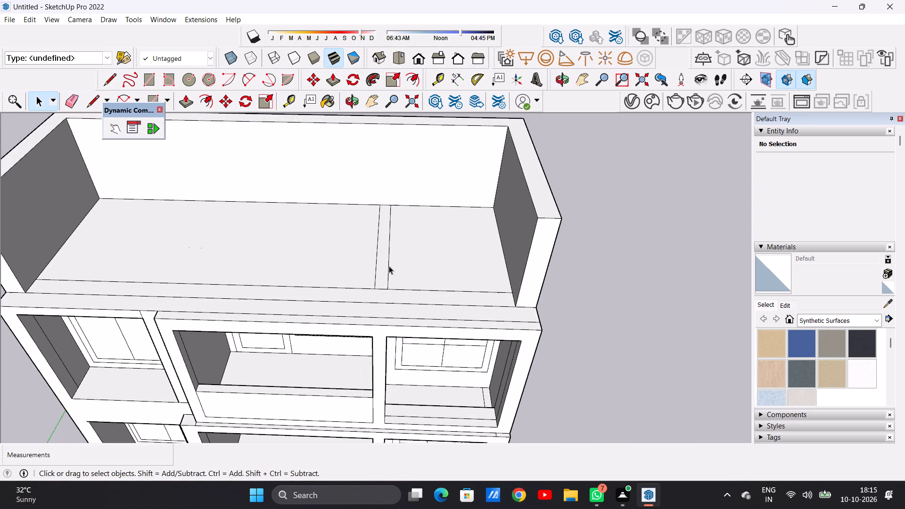
key(p)
click(386, 266)
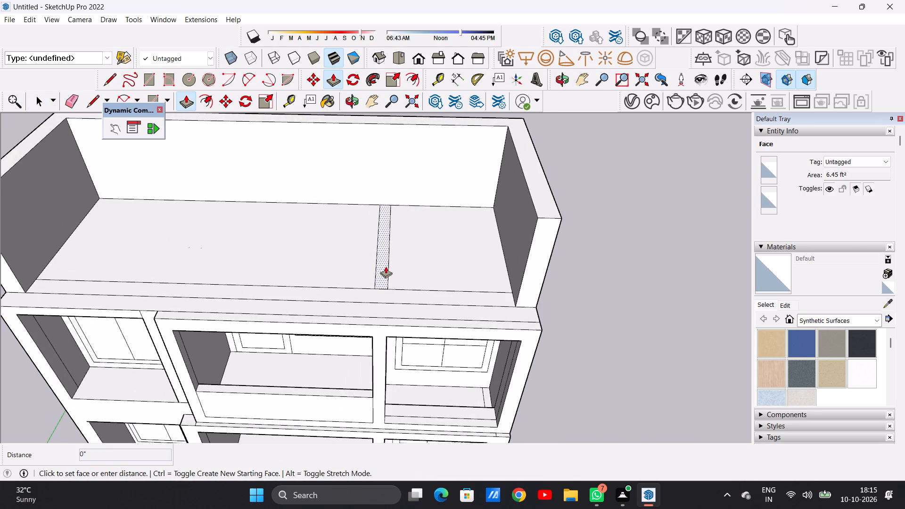
scroll(381, 228, down, 9)
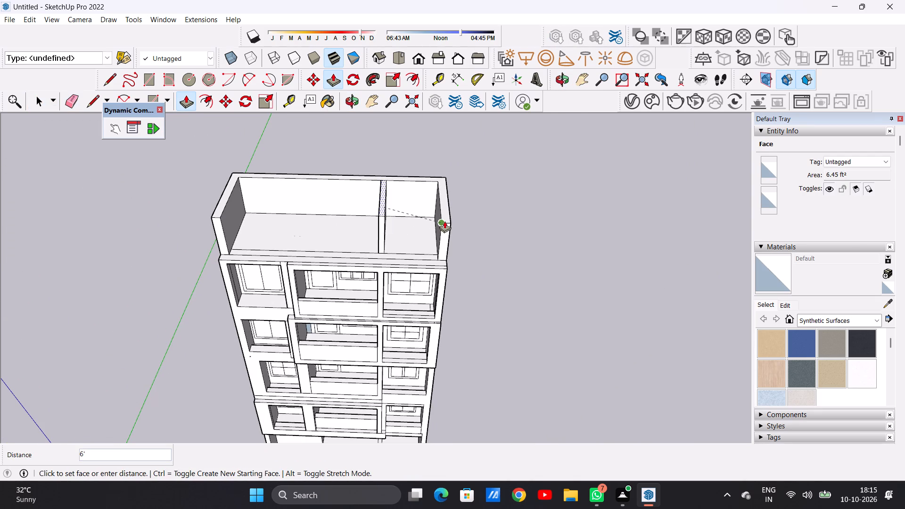
click(444, 221)
key(space)
Examine the roof's dividing wall, the parapet and the facade below from the front and from above.
middle_drag(399, 260, 394, 194)
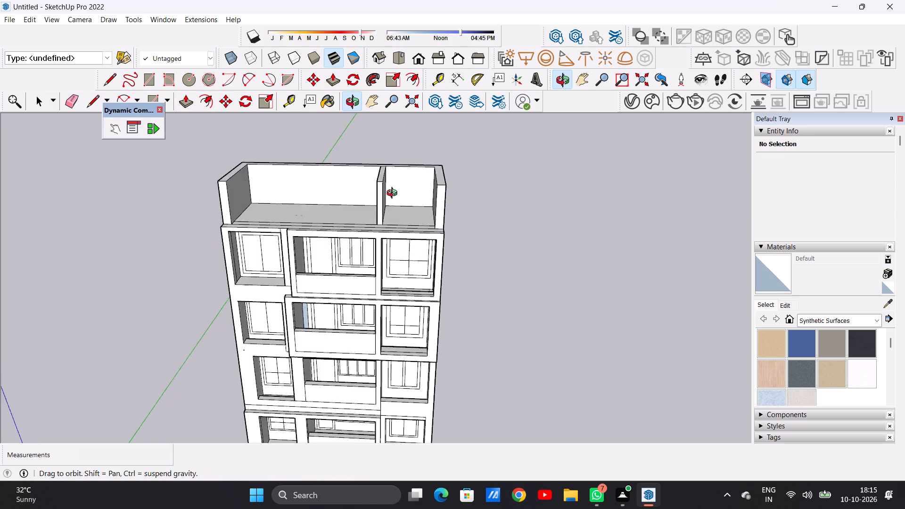
middle_drag(394, 194, 428, 156)
middle_click(423, 160)
middle_drag(387, 181, 282, 229)
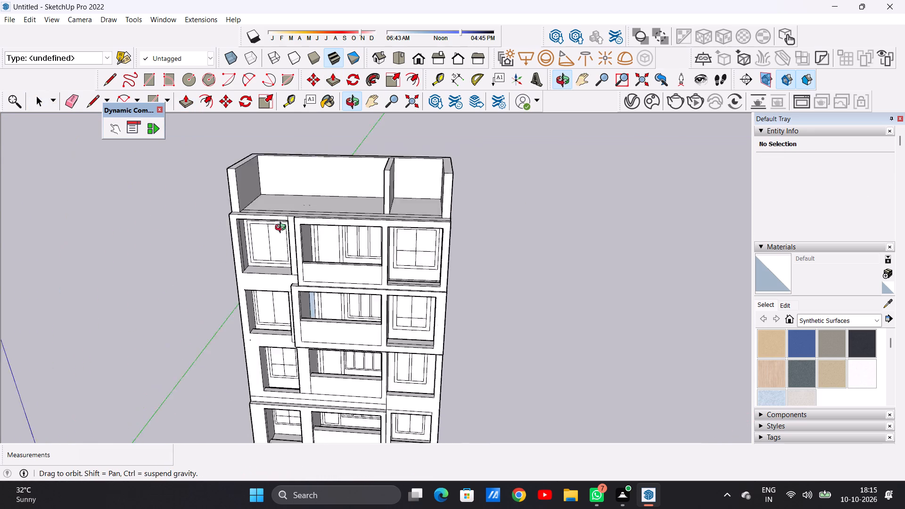
middle_drag(282, 229, 432, 218)
scroll(387, 189, up, 7)
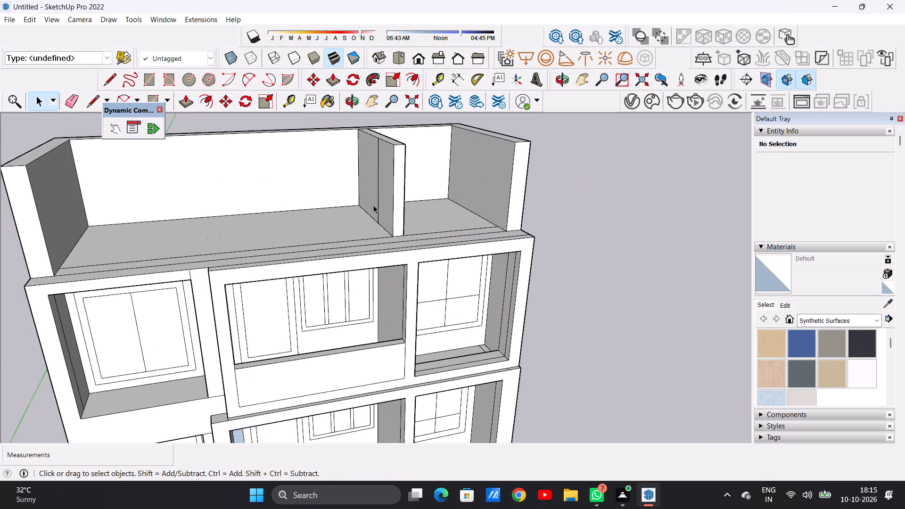
scroll(374, 211, down, 8)
middle_drag(366, 213, 309, 179)
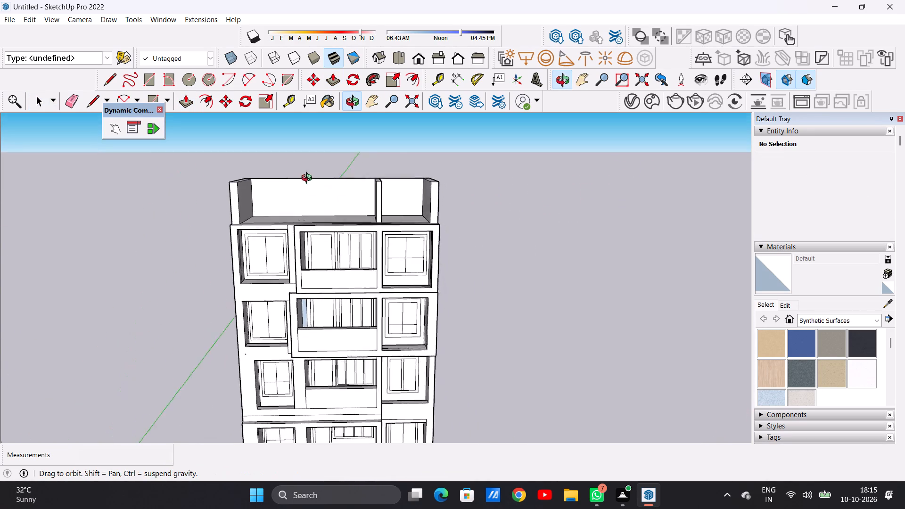
middle_drag(309, 179, 274, 182)
scroll(375, 191, down, 4)
scroll(357, 197, up, 5)
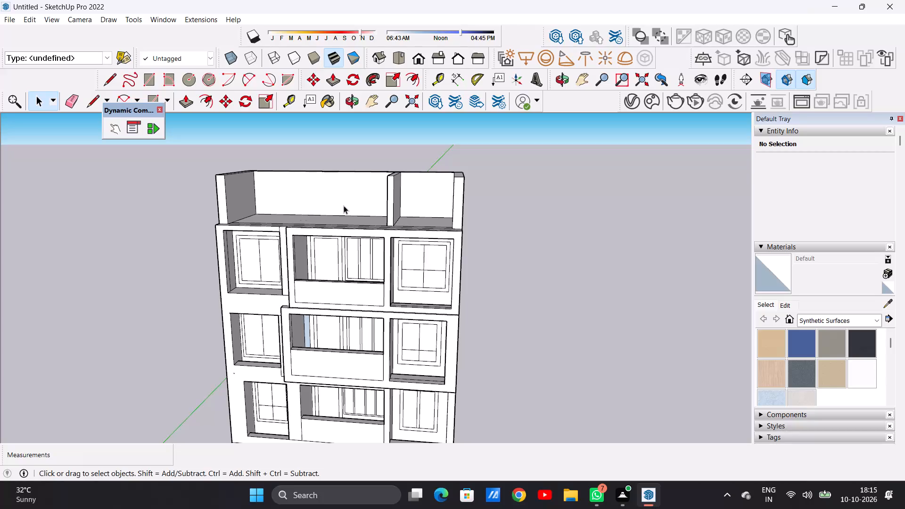
scroll(348, 166, down, 4)
middle_drag(352, 189, 302, 304)
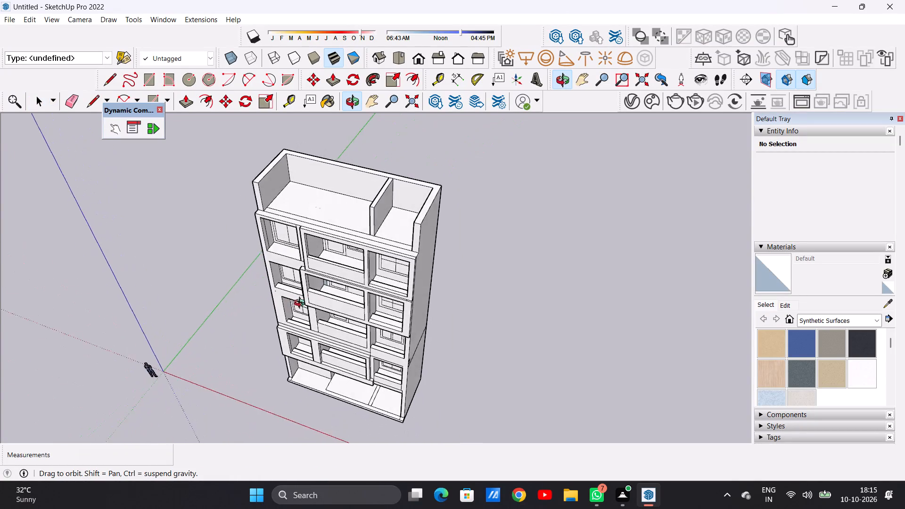
middle_drag(302, 304, 305, 306)
scroll(266, 201, up, 6)
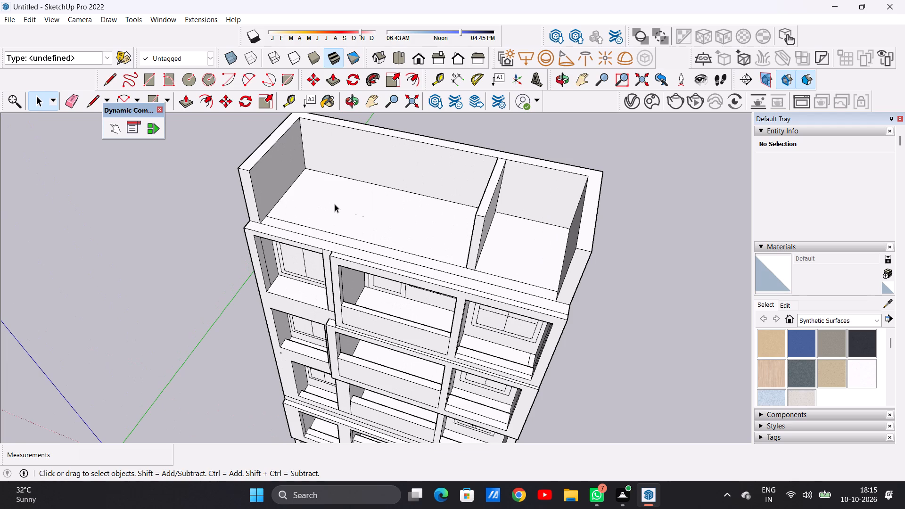
scroll(295, 193, down, 9)
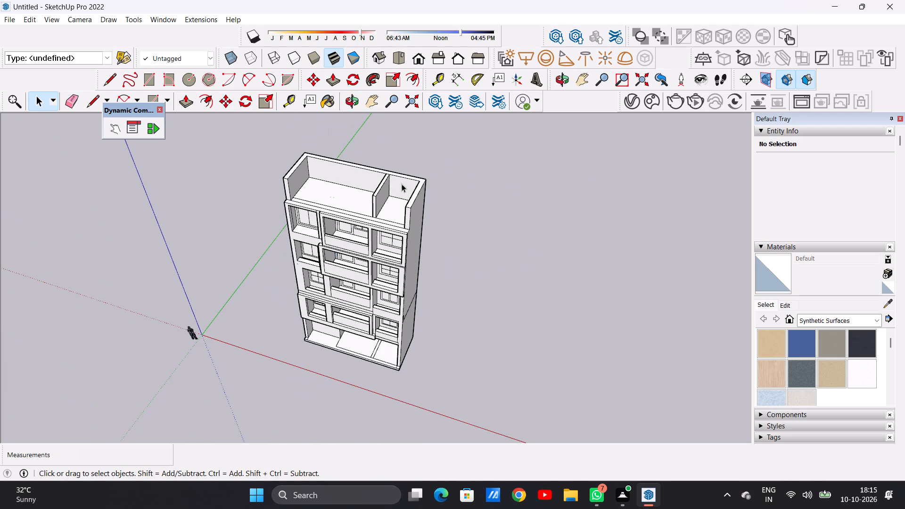
Push/Pull the back parapet's inner face in the smaller roof bay forward about 6' 8 5/8".
key(p)
scroll(396, 181, up, 4)
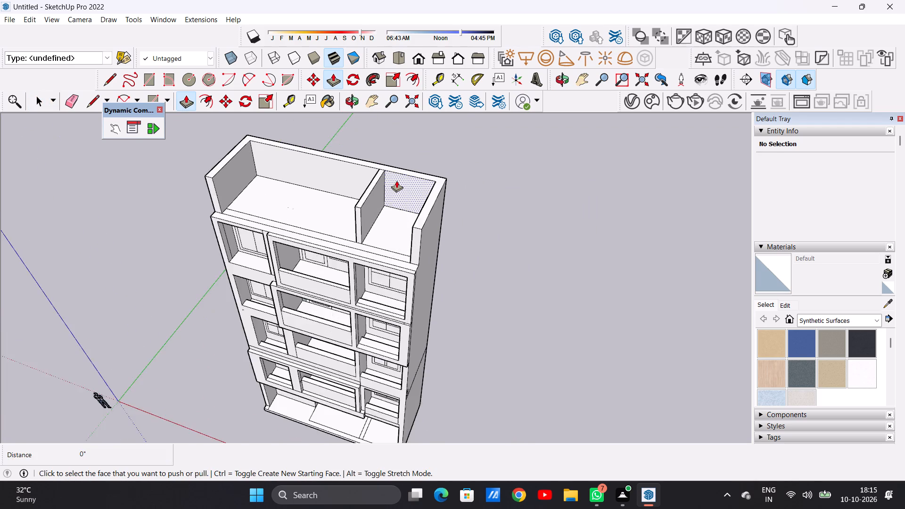
scroll(396, 181, up, 7)
click(400, 183)
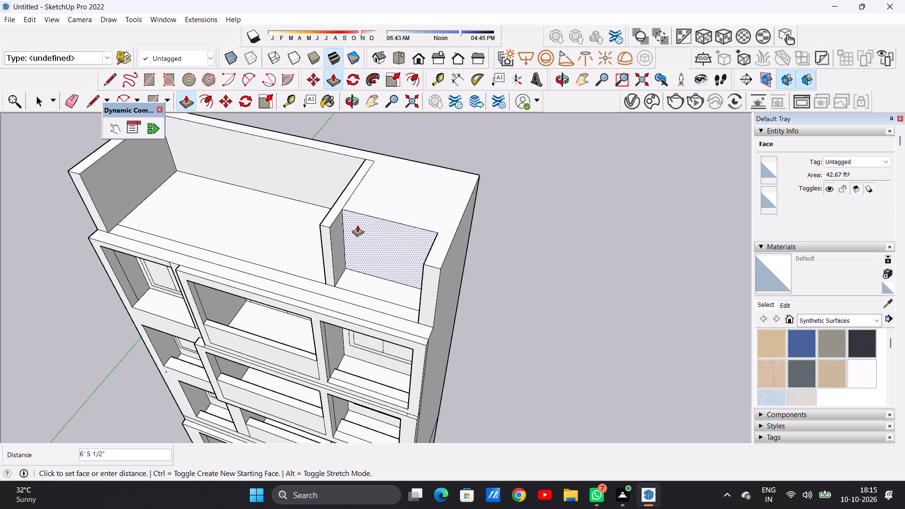
middle_drag(365, 220, 370, 205)
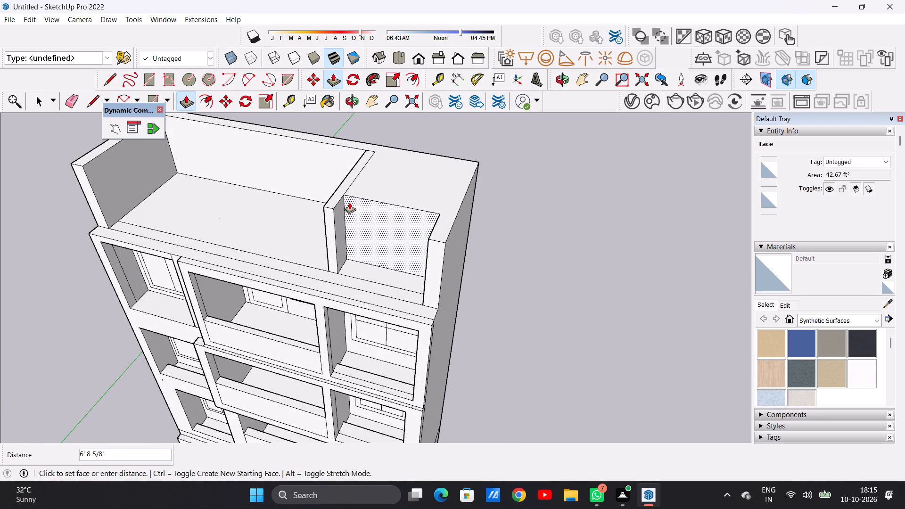
click(349, 202)
key(space)
Push/Pull the dividing wall's front end face forward about 1' 1 11/16" to the roof's front strip.
scroll(374, 238, down, 6)
middle_drag(364, 279, 383, 266)
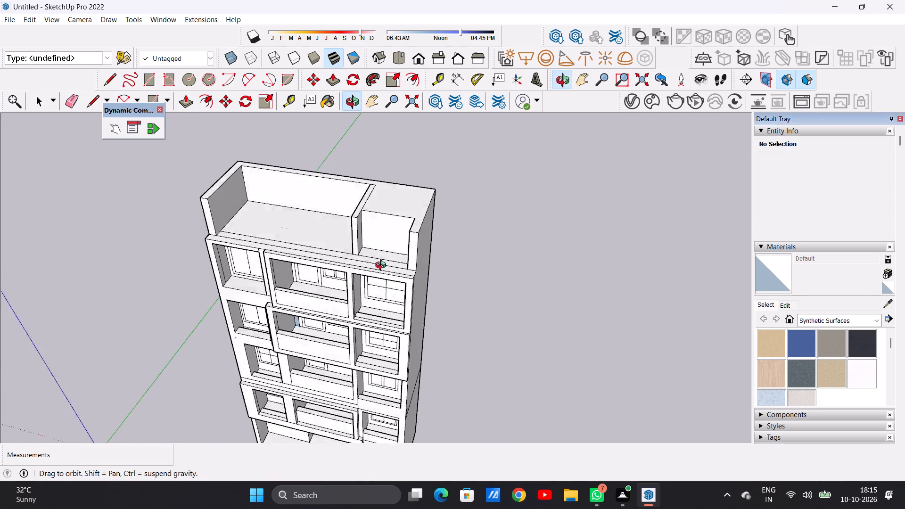
middle_drag(383, 266, 417, 148)
scroll(403, 172, up, 8)
middle_click(397, 181)
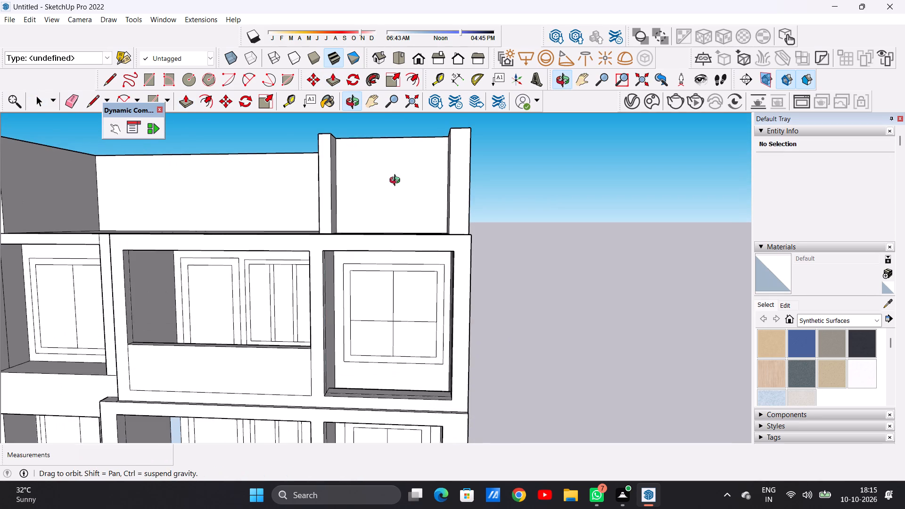
middle_drag(396, 180, 402, 277)
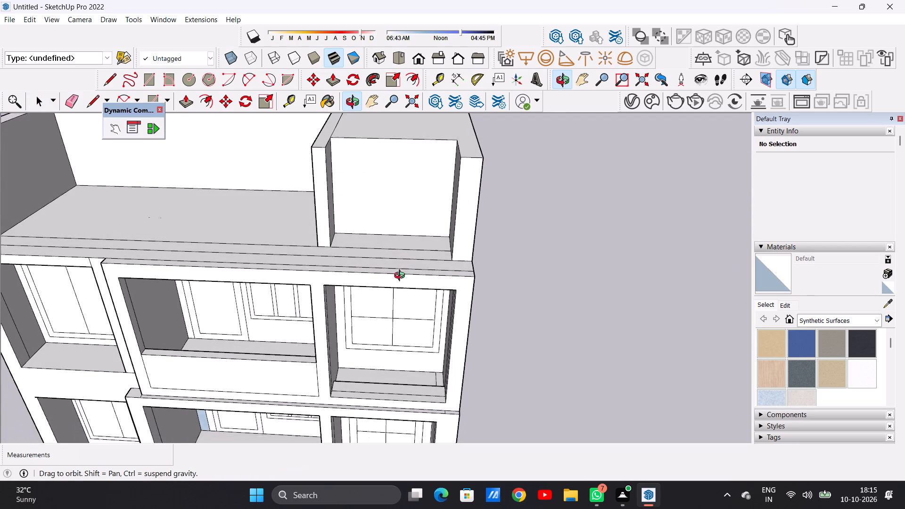
middle_drag(402, 277, 402, 284)
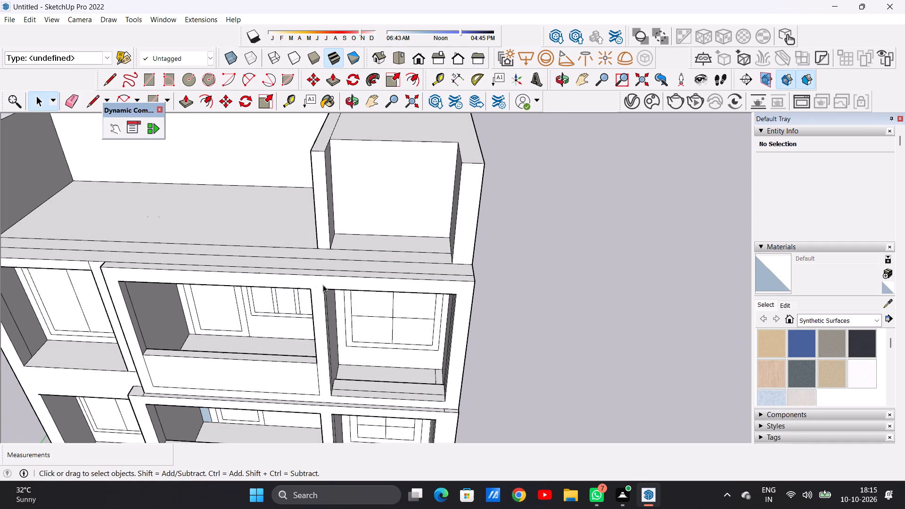
middle_drag(329, 233, 287, 254)
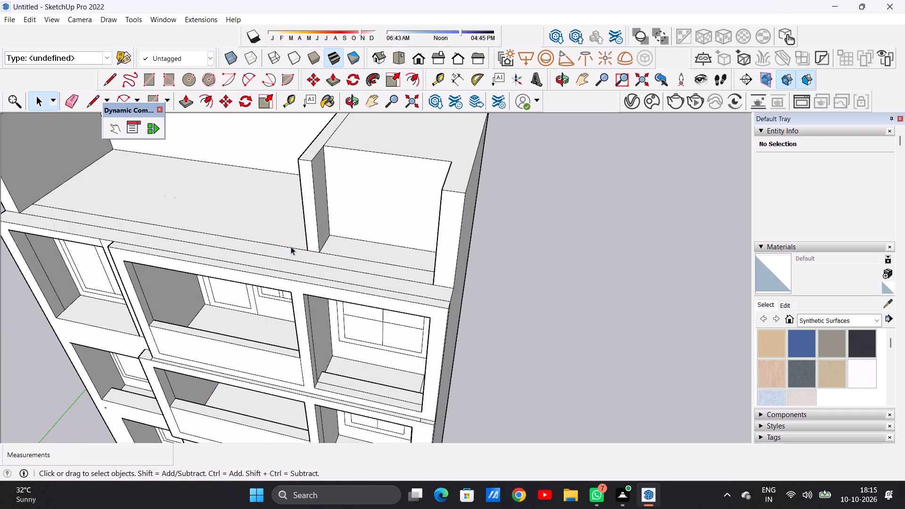
key(p)
scroll(306, 222, up, 5)
click(322, 226)
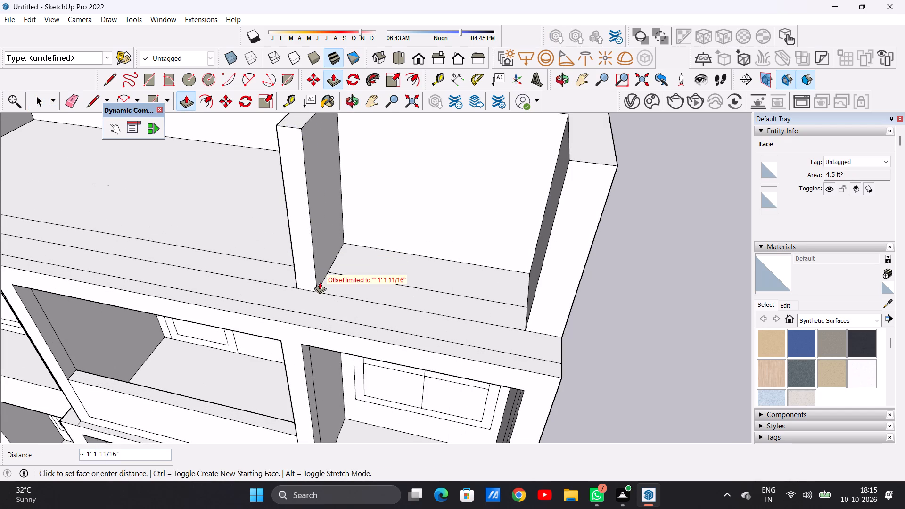
click(318, 287)
key(space)
Examine the smaller roof bay, its back wall and the lengthened dividing wall from the front and from above.
scroll(366, 297, down, 10)
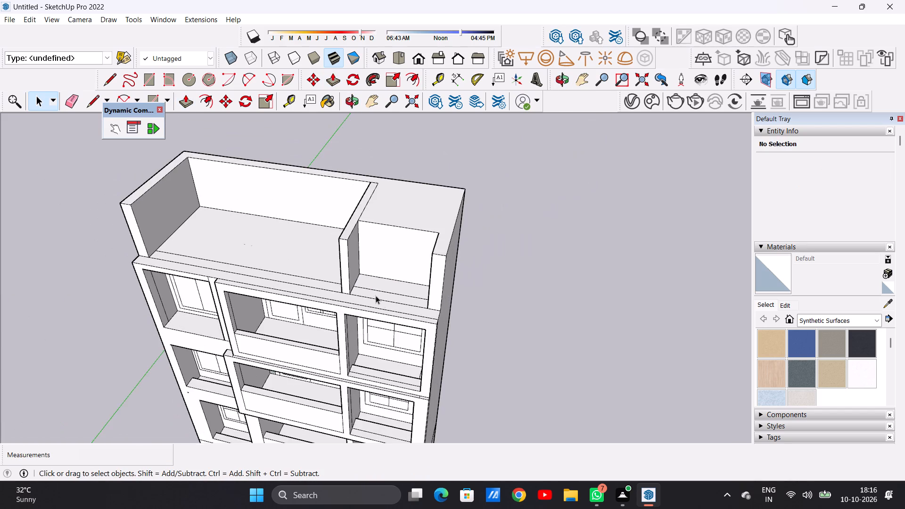
middle_drag(377, 300, 423, 242)
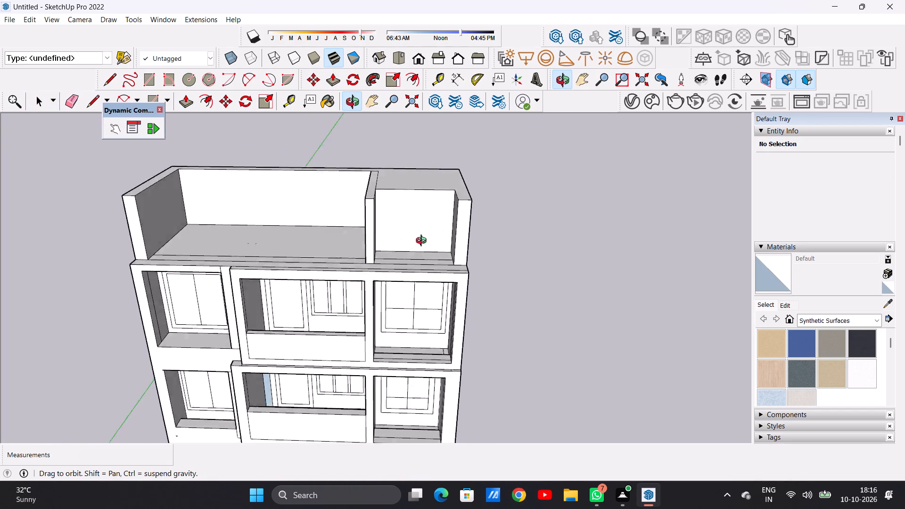
middle_drag(423, 242, 418, 206)
scroll(422, 189, up, 2)
middle_drag(403, 220, 392, 243)
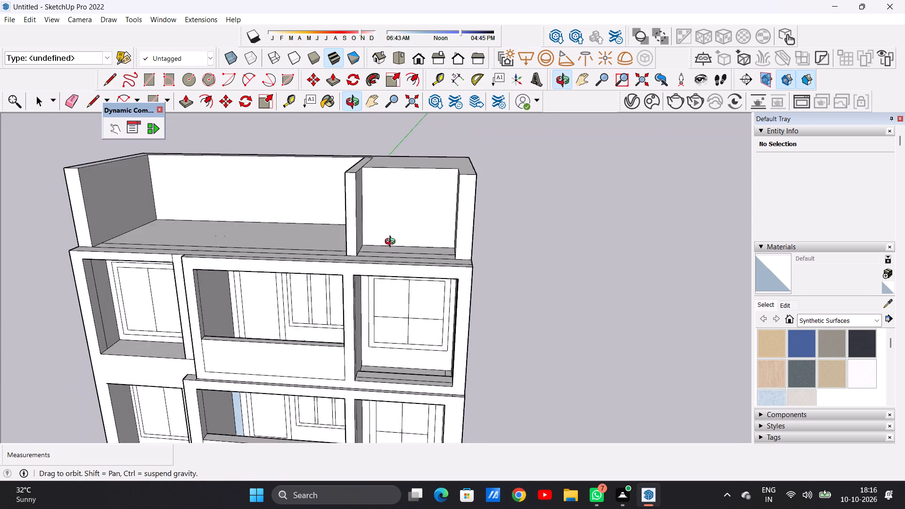
middle_drag(392, 243, 379, 305)
scroll(398, 273, up, 3)
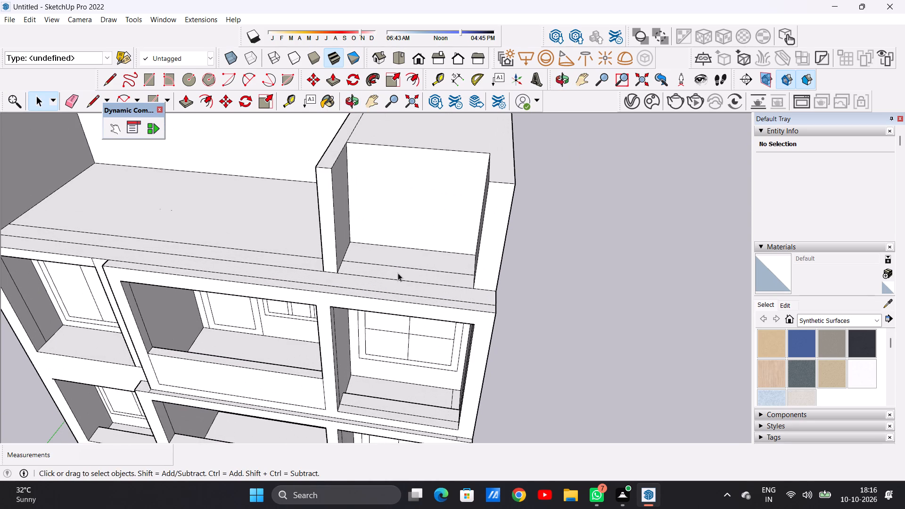
middle_drag(400, 226, 425, 152)
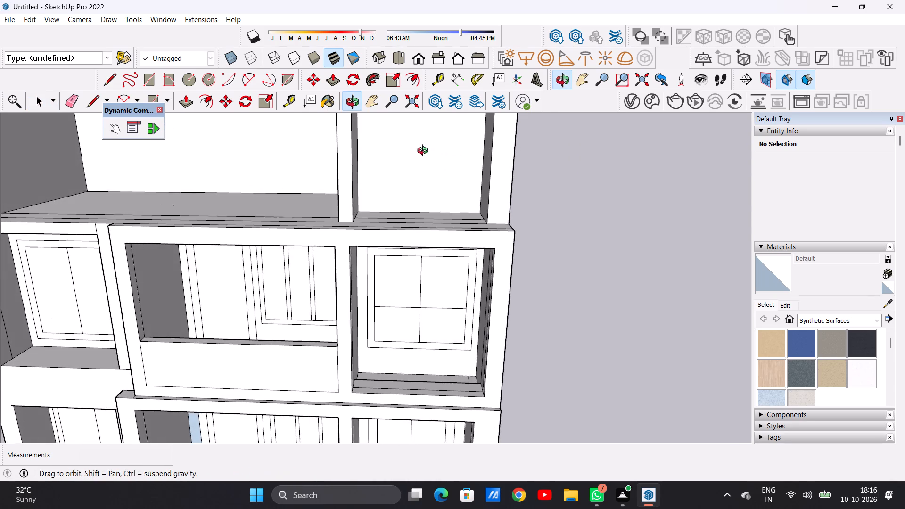
middle_drag(425, 152, 424, 175)
scroll(420, 245, down, 10)
middle_drag(416, 210, 402, 160)
scroll(421, 197, up, 7)
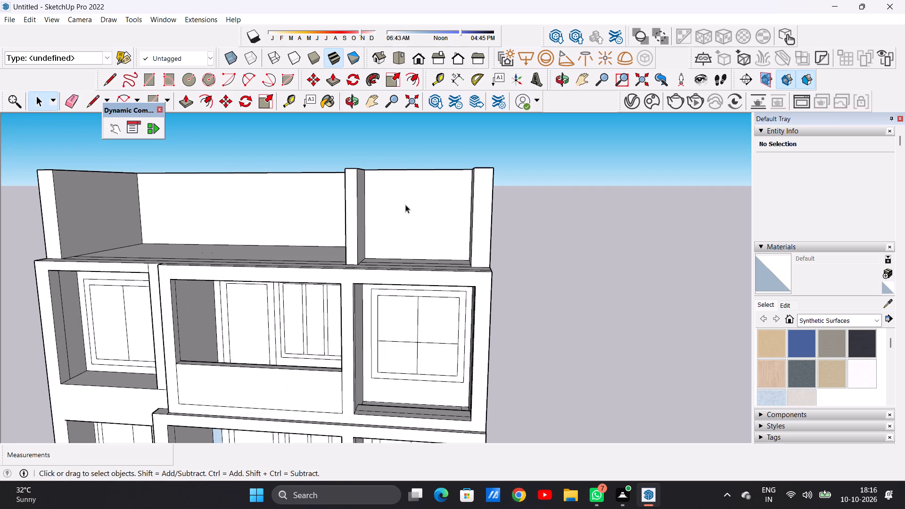
key(r)
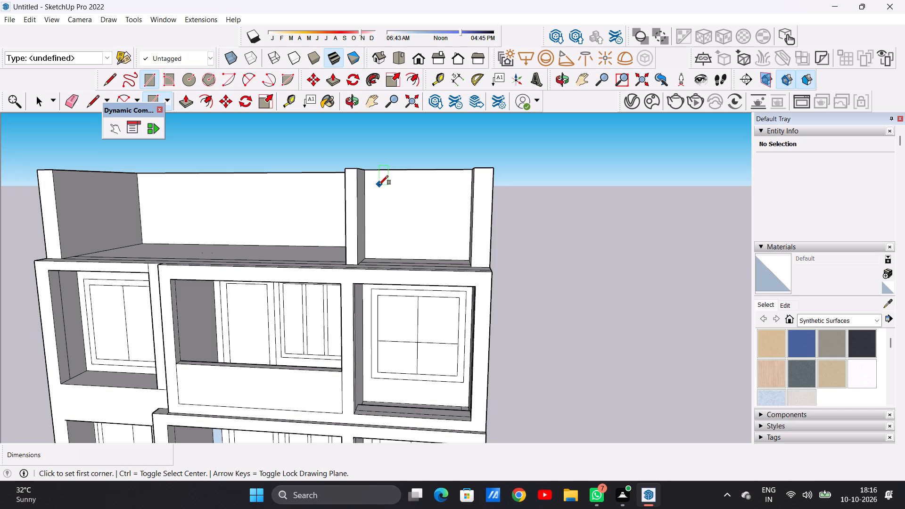
key(space)
Erase the inner of the two vertical lines on the outer side wall of the top storey's end window recess.
scroll(424, 362, down, 9)
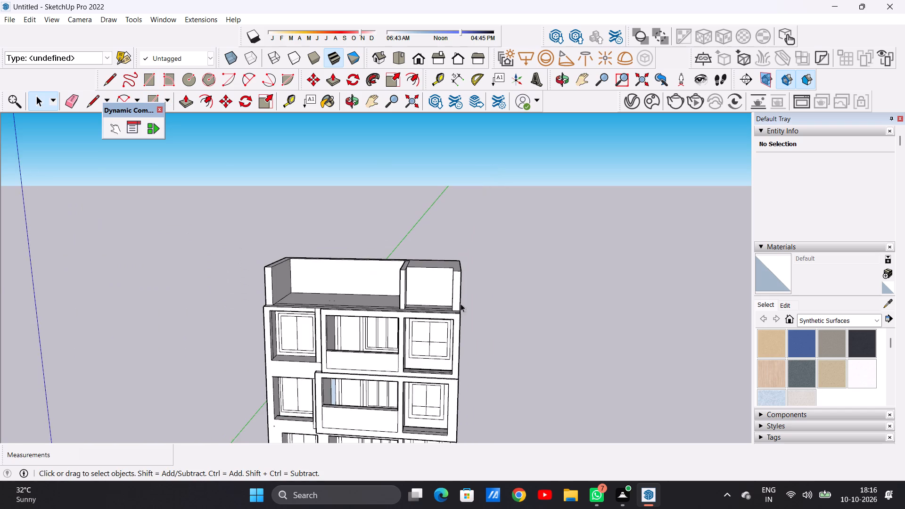
scroll(461, 304, down, 2)
middle_drag(417, 365, 420, 345)
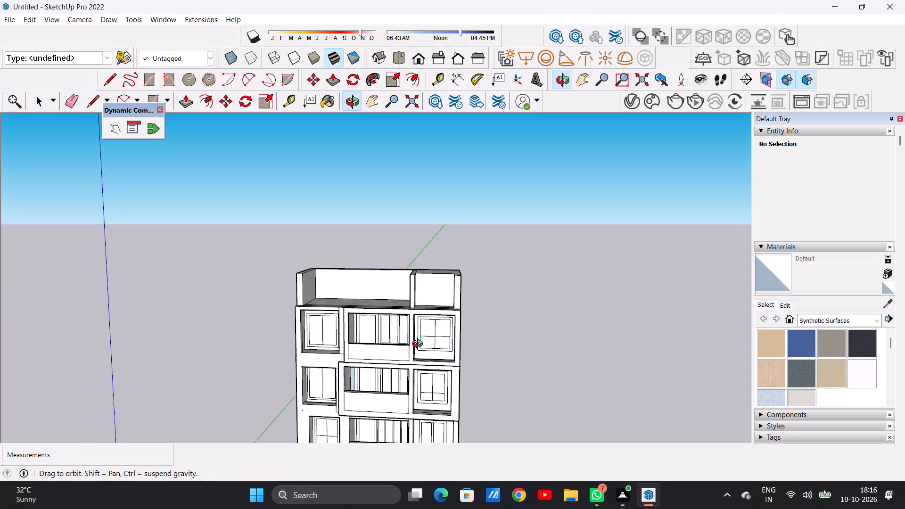
middle_drag(420, 345, 426, 323)
middle_drag(452, 343, 497, 367)
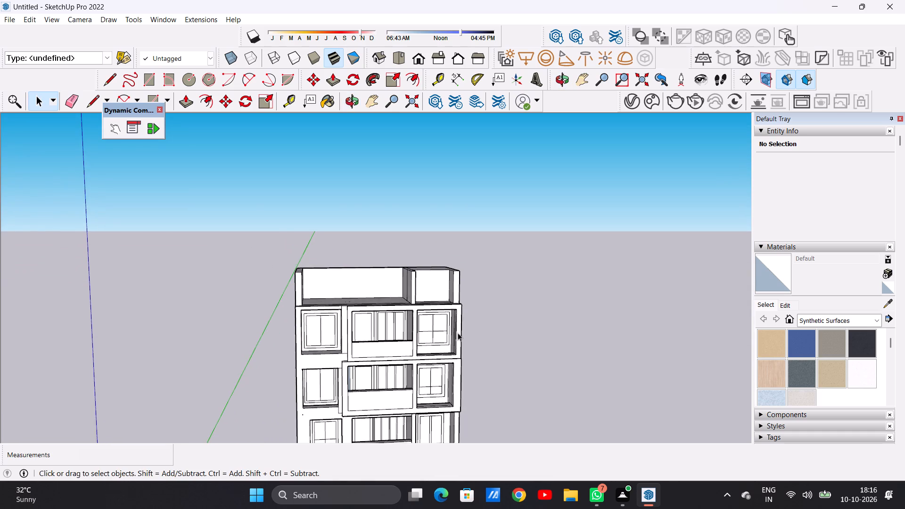
scroll(457, 332, up, 8)
scroll(455, 332, down, 1)
scroll(455, 332, up, 1)
scroll(455, 332, down, 1)
scroll(455, 332, up, 10)
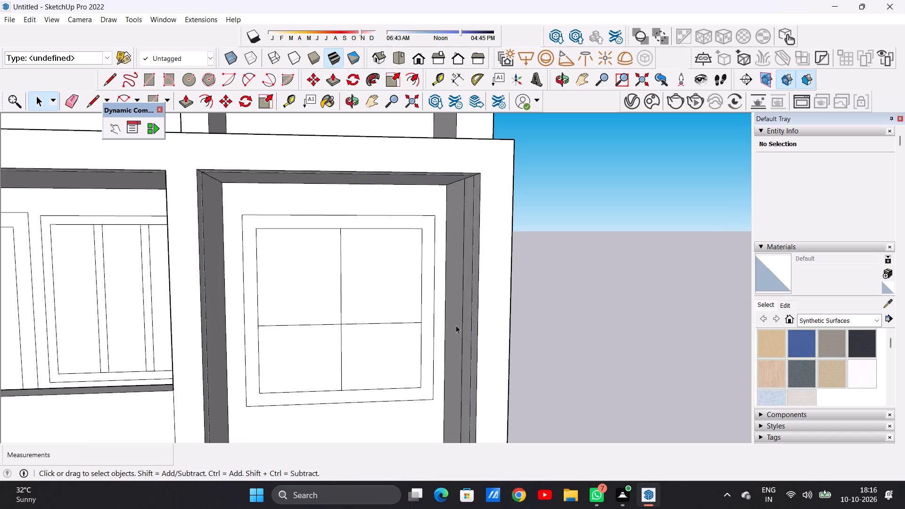
middle_drag(454, 325, 483, 333)
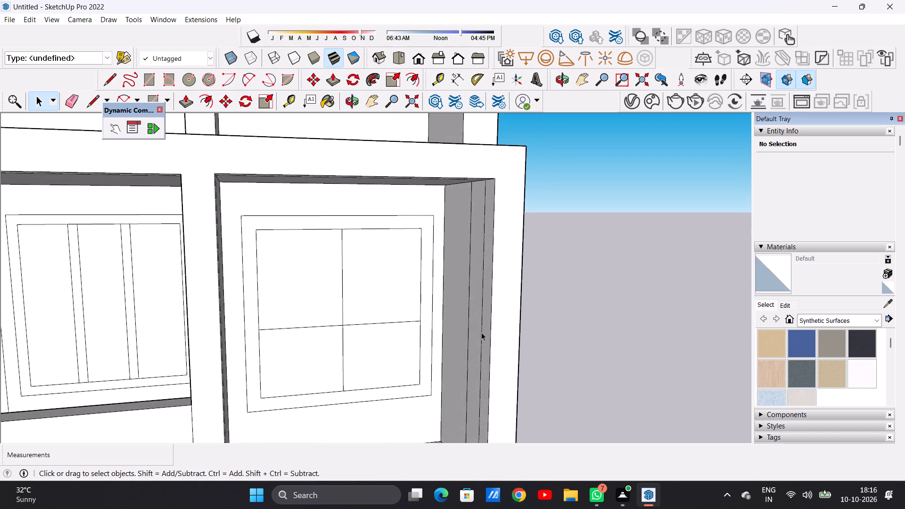
scroll(478, 332, up, 4)
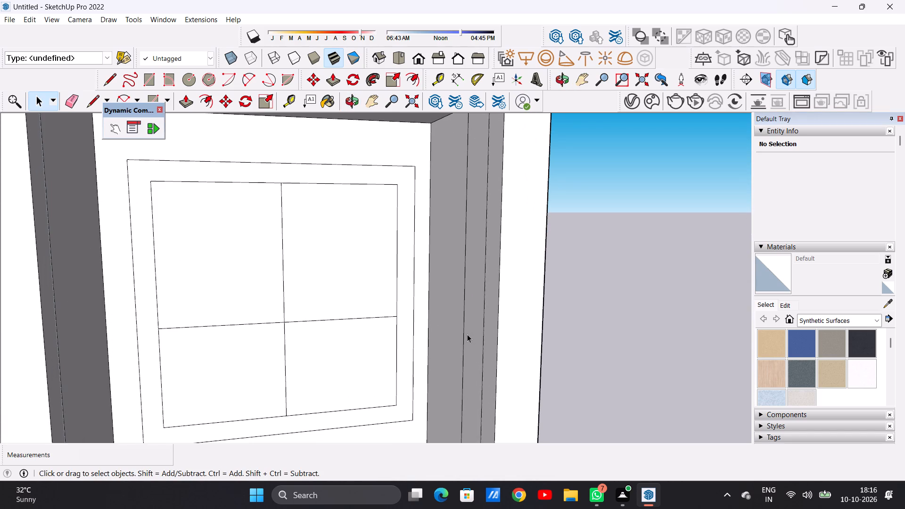
key(e)
scroll(467, 324, up, 5)
click(467, 296)
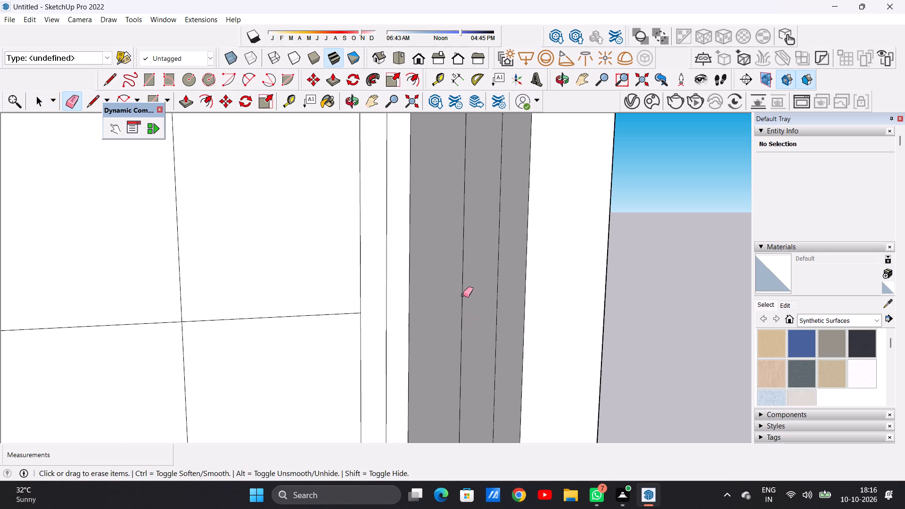
drag(463, 295, 448, 299)
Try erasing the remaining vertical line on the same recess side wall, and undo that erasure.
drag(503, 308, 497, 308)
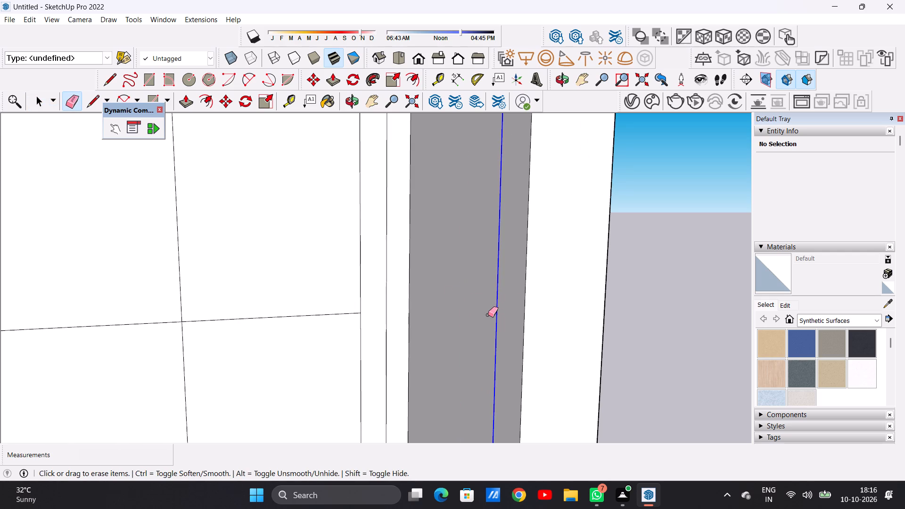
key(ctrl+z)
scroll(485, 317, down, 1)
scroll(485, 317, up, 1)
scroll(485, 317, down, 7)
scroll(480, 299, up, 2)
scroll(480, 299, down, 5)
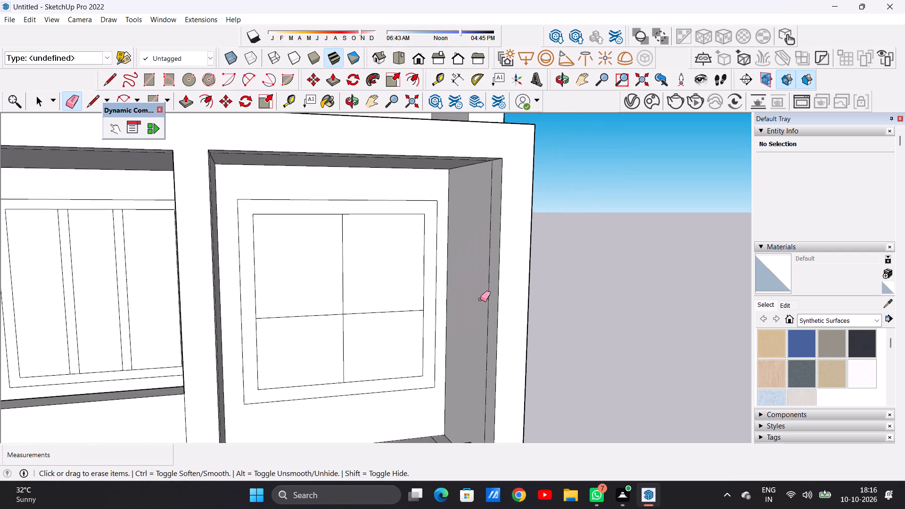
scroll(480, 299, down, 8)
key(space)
Push/Pull the wide side face of the top storey's end window recess about 4 11/16" toward the window.
text(P)
scroll(477, 304, up, 5)
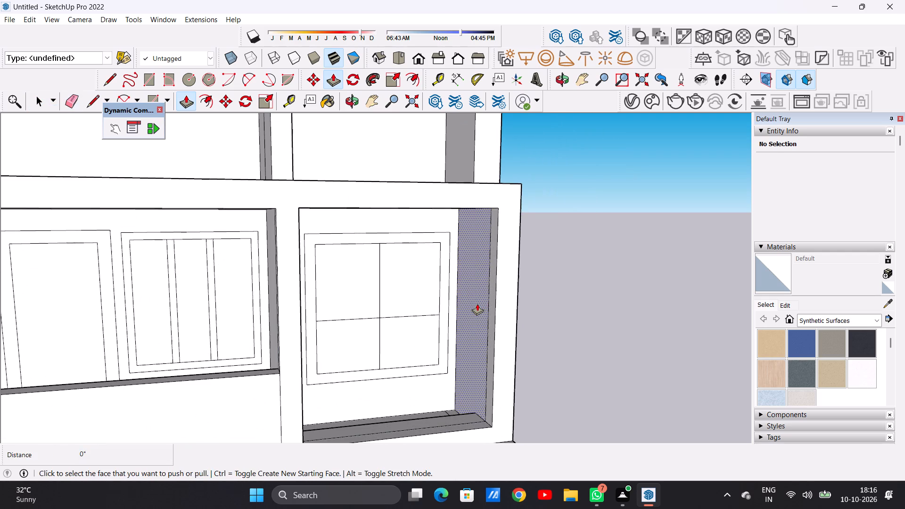
click(477, 304)
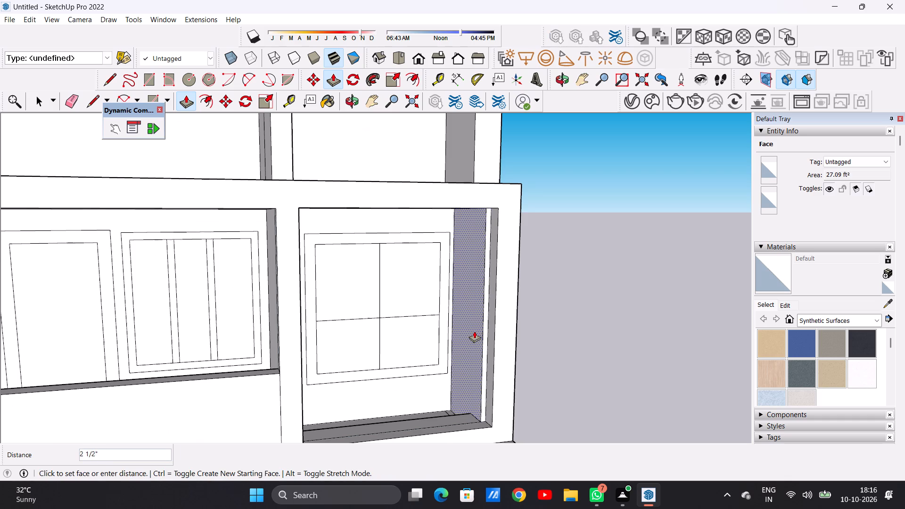
scroll(474, 343, down, 6)
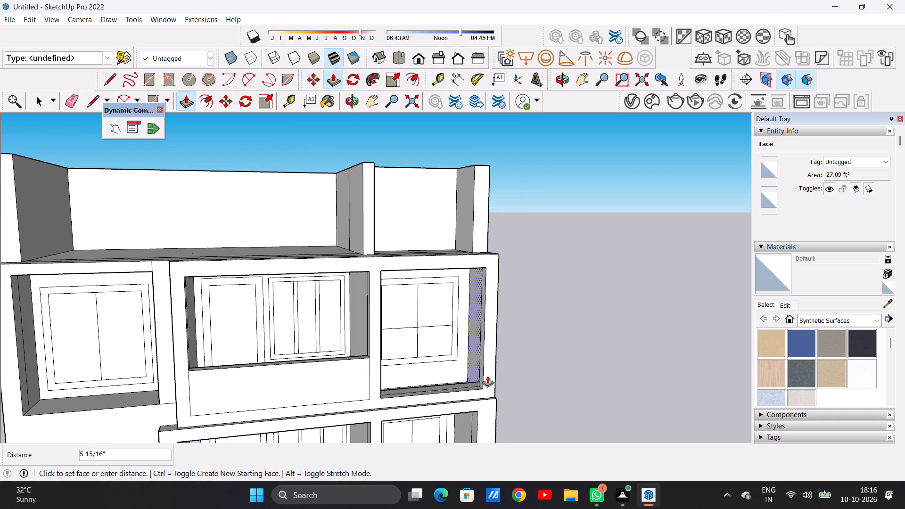
click(478, 408)
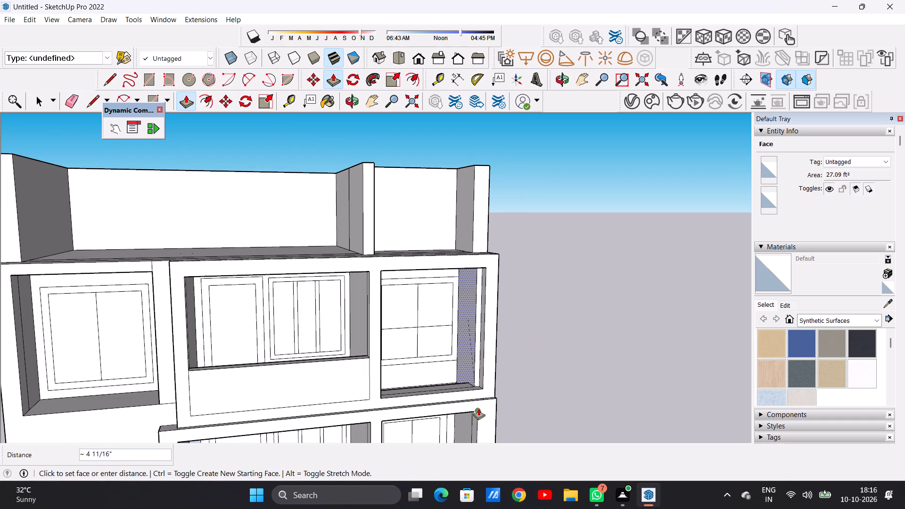
Push/Pull the narrow front strip of the same recess side about 4 11/16", flush with the adjoining wide face.
scroll(479, 330, up, 11)
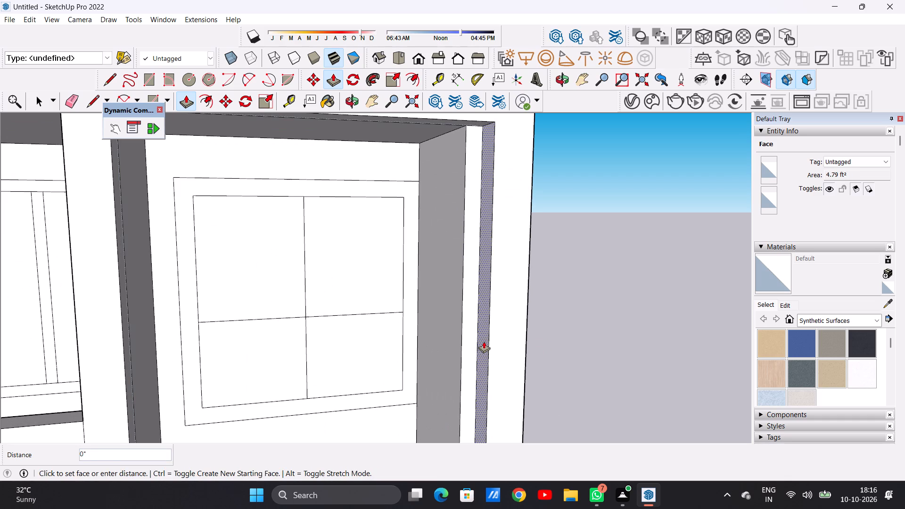
click(484, 341)
scroll(472, 346, down, 9)
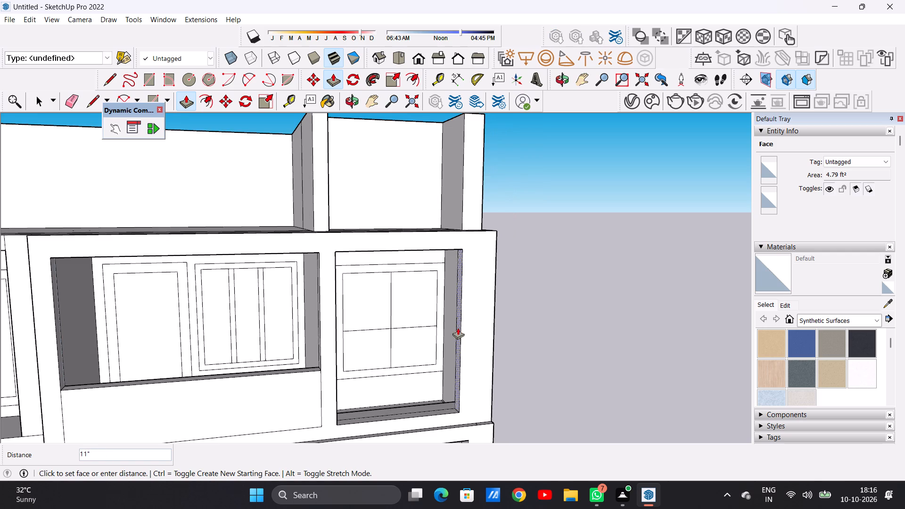
middle_drag(462, 295, 486, 288)
scroll(446, 298, up, 8)
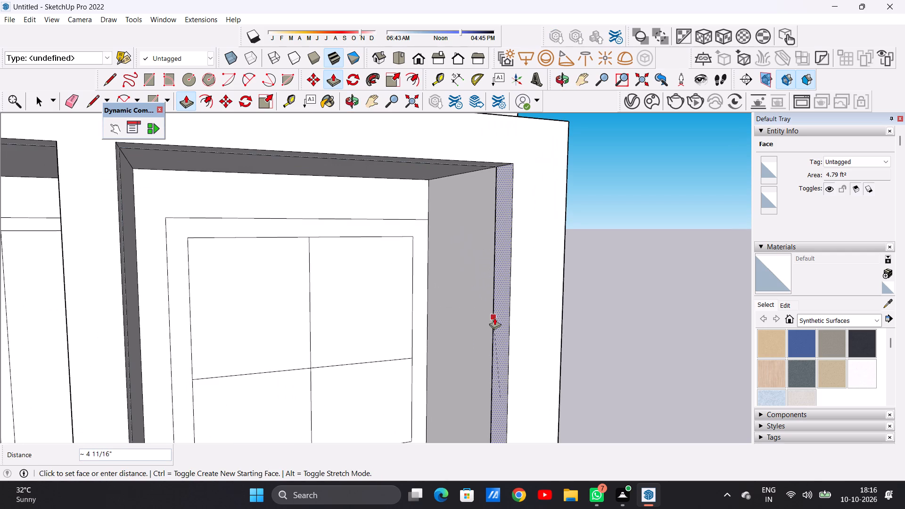
click(492, 343)
key(space)
Push/Pull the end parapet's inner side face in the smaller roof bay inward, in line with the window recess side below.
scroll(462, 356, down, 16)
middle_drag(431, 347, 346, 338)
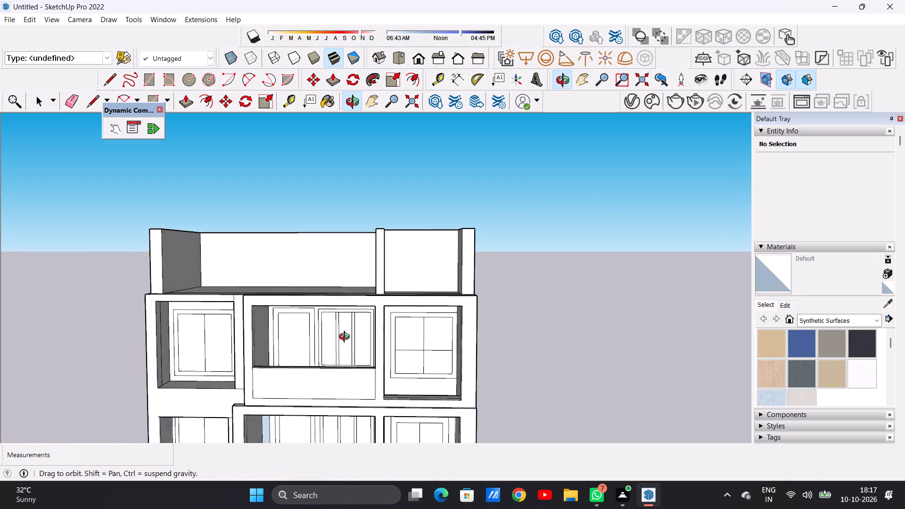
middle_drag(346, 338, 341, 328)
scroll(343, 346, down, 13)
scroll(398, 306, up, 1)
scroll(397, 306, down, 1)
scroll(397, 306, up, 6)
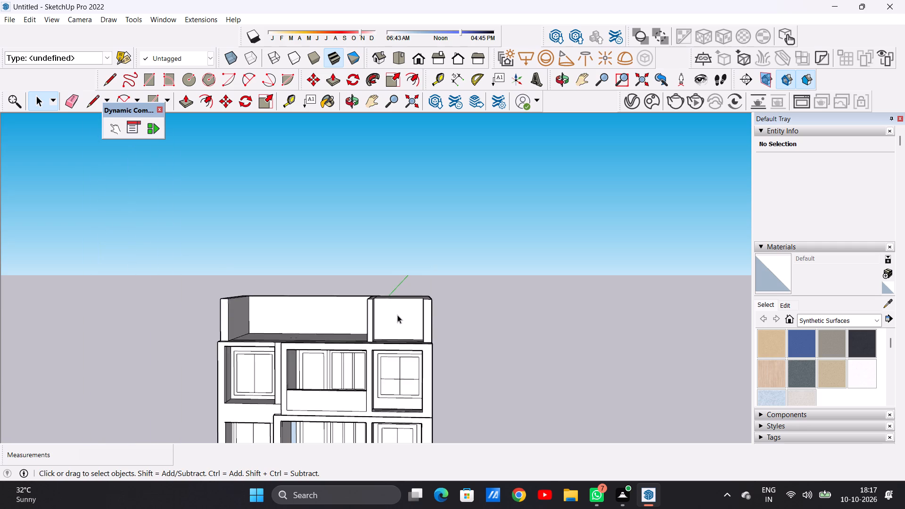
middle_drag(396, 314, 386, 300)
scroll(413, 324, up, 6)
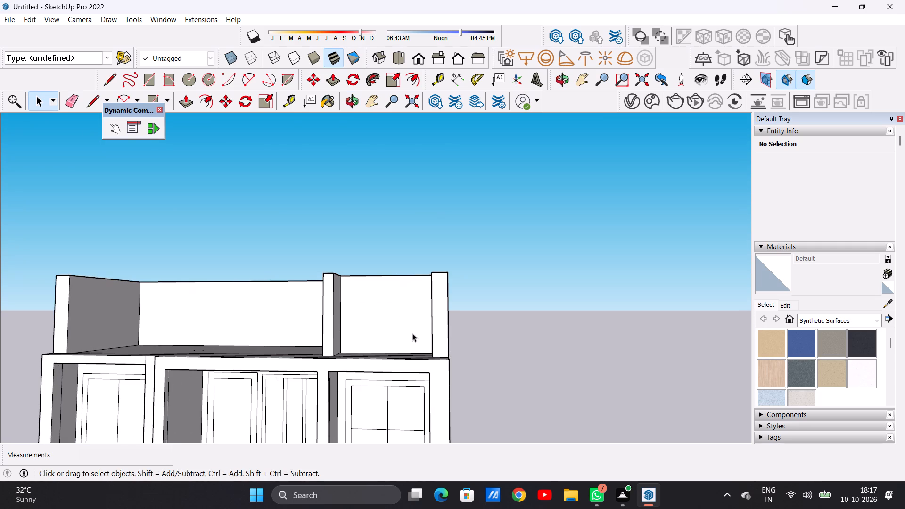
middle_drag(414, 334, 498, 358)
scroll(436, 327, up, 2)
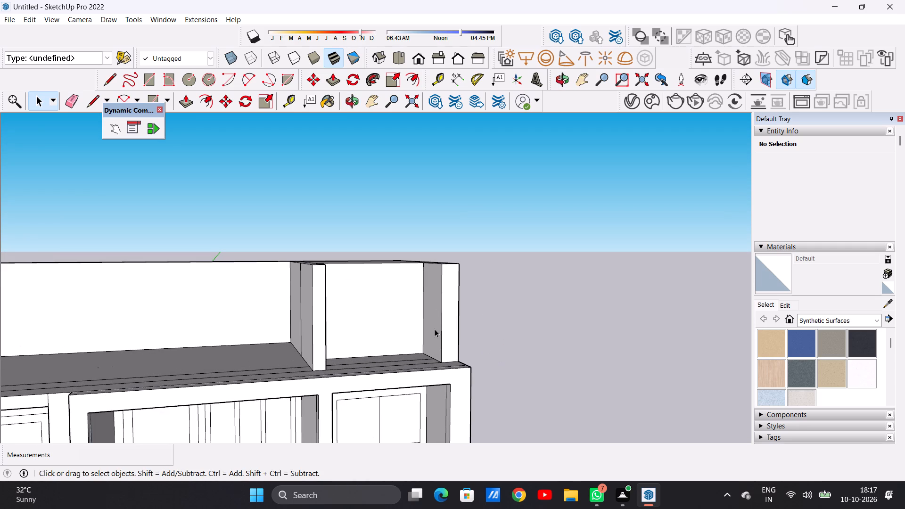
key(p)
scroll(435, 324, up, 3)
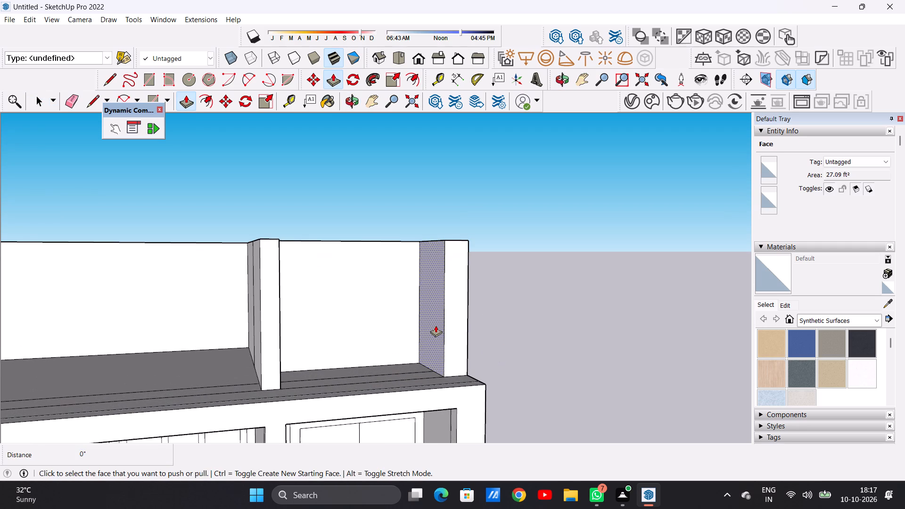
click(437, 325)
scroll(434, 322, down, 6)
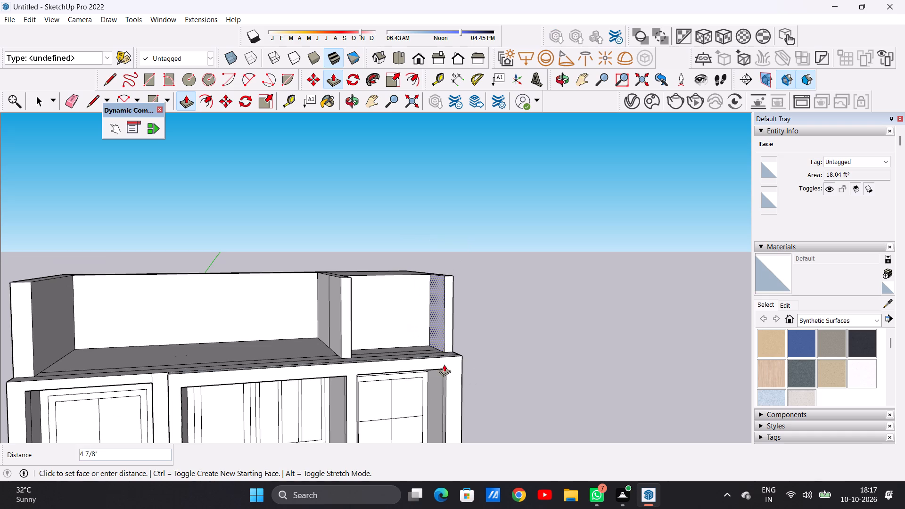
click(444, 370)
key(space)
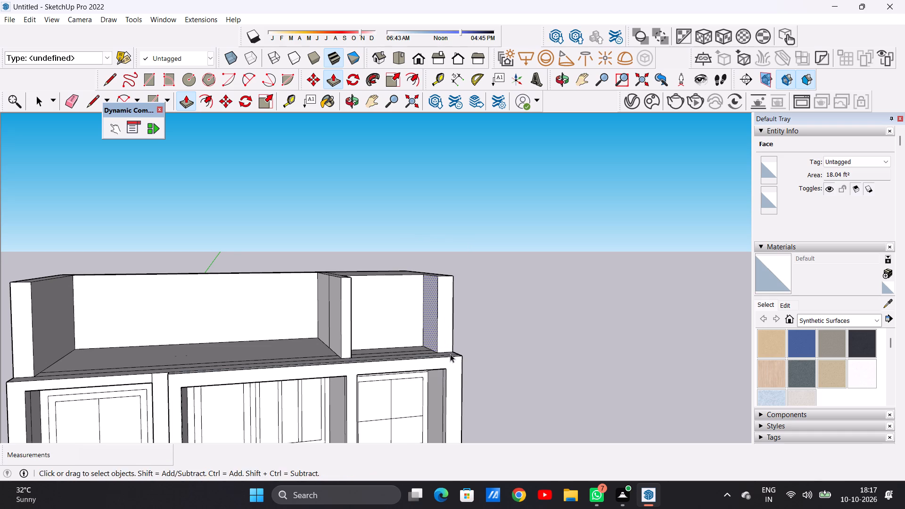
Draw a window rectangle about 5' 6" by 4' 4" on the back wall of the smaller roof bay.
middle_drag(446, 354, 379, 346)
scroll(378, 360, down, 5)
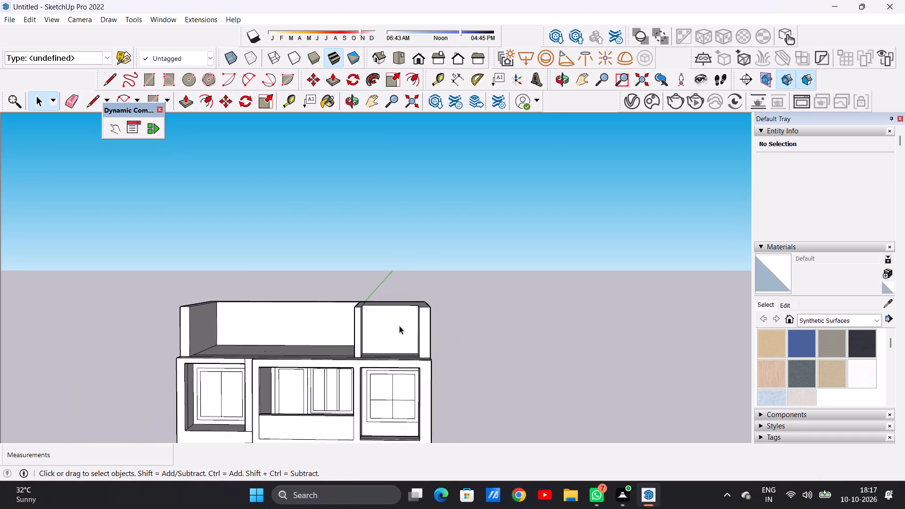
scroll(398, 315, up, 6)
middle_drag(375, 358, 370, 345)
key(r)
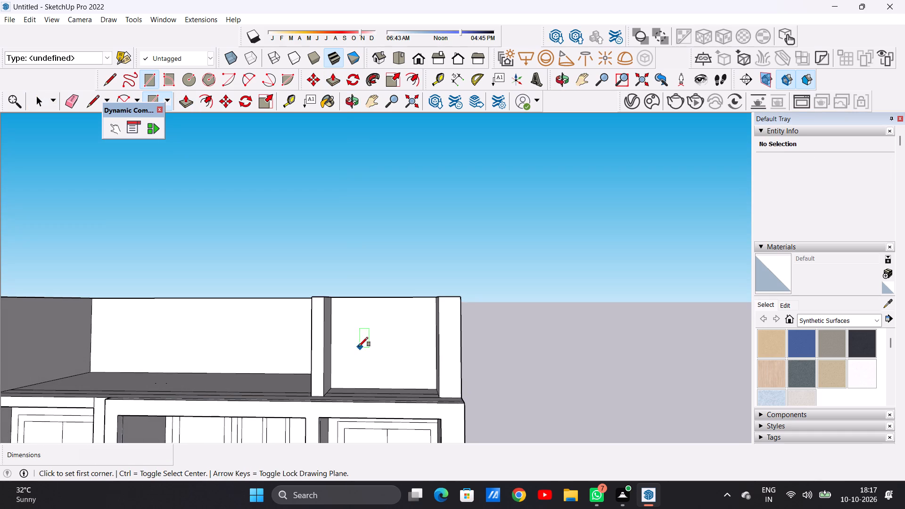
click(341, 315)
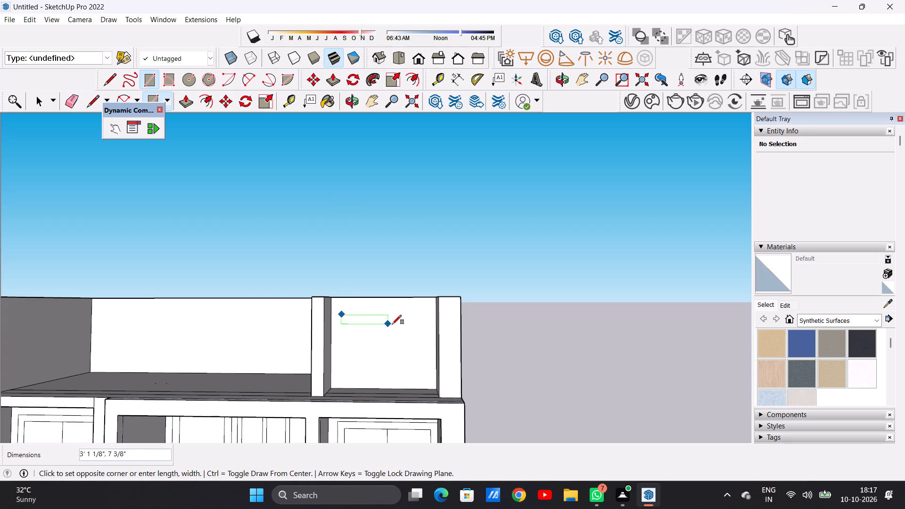
click(425, 382)
key(space)
Offset the roof bay's window rectangle inward about 4 7/8" to form its frame.
text(O)
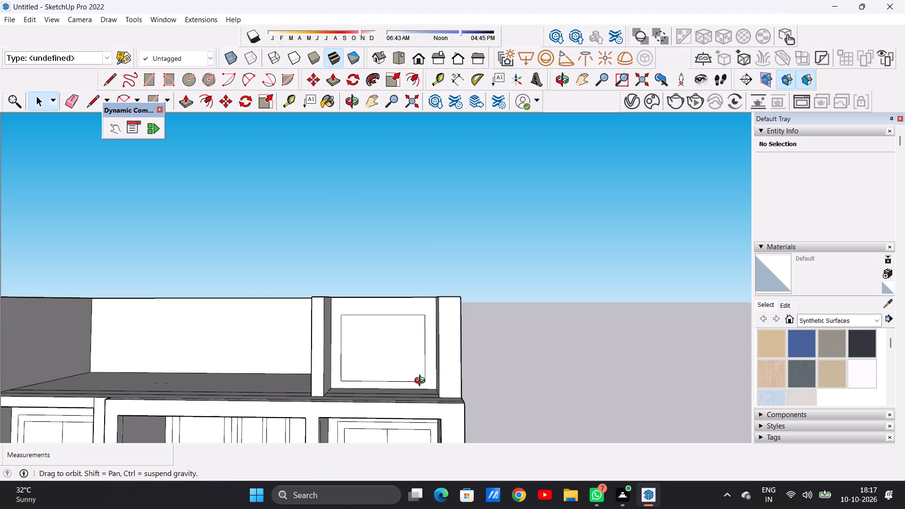
key(f)
click(354, 322)
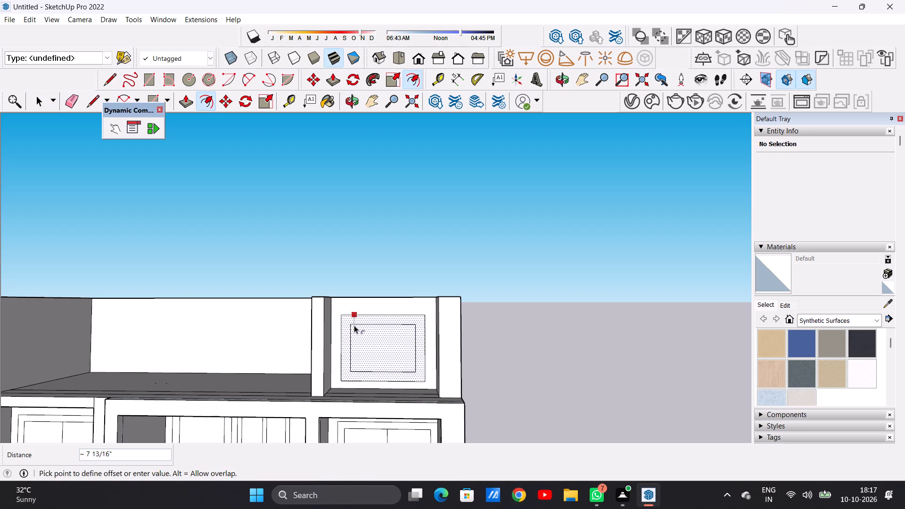
click(354, 321)
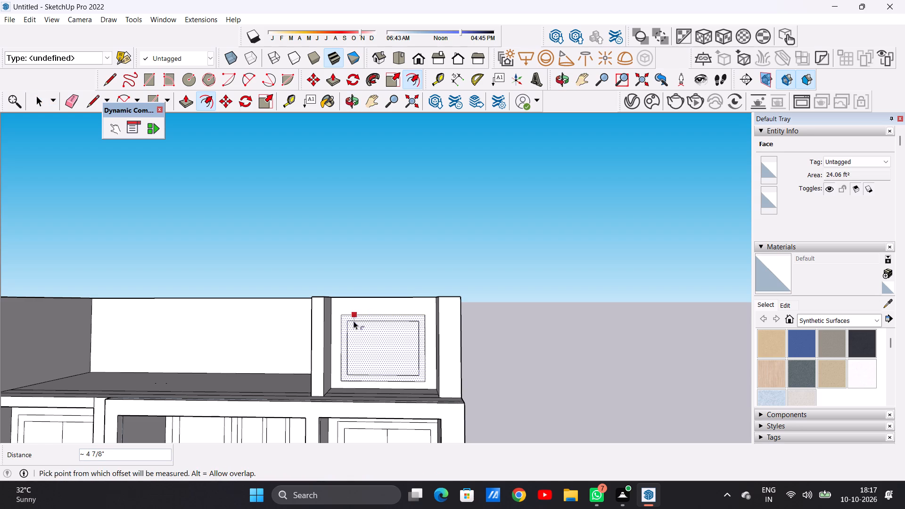
key(space)
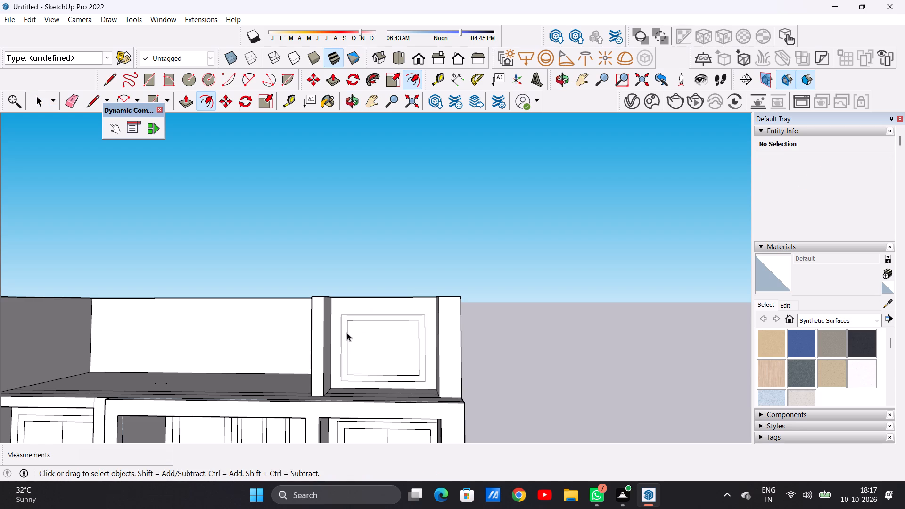
Divide the roof bay's window pane with a vertical line about 3' 6 9/16" long and a horizontal line about 4' 8 5/8" long.
key(l)
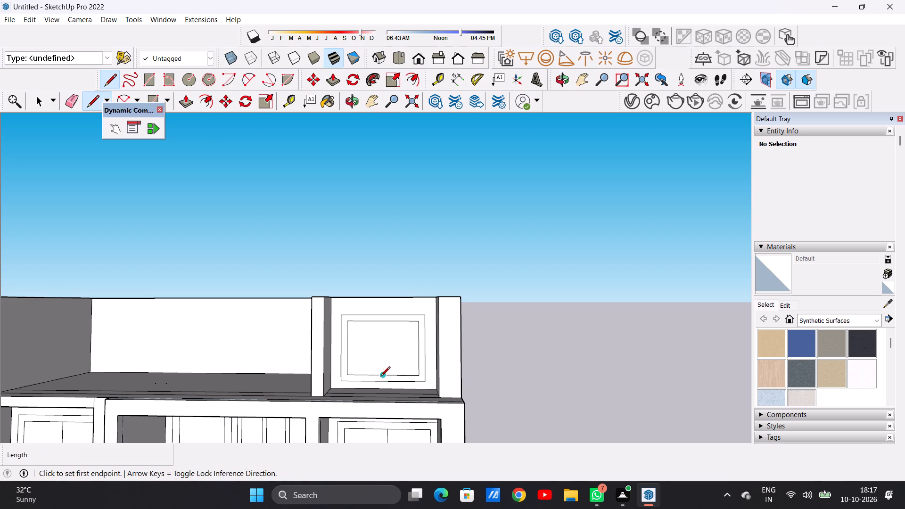
click(385, 374)
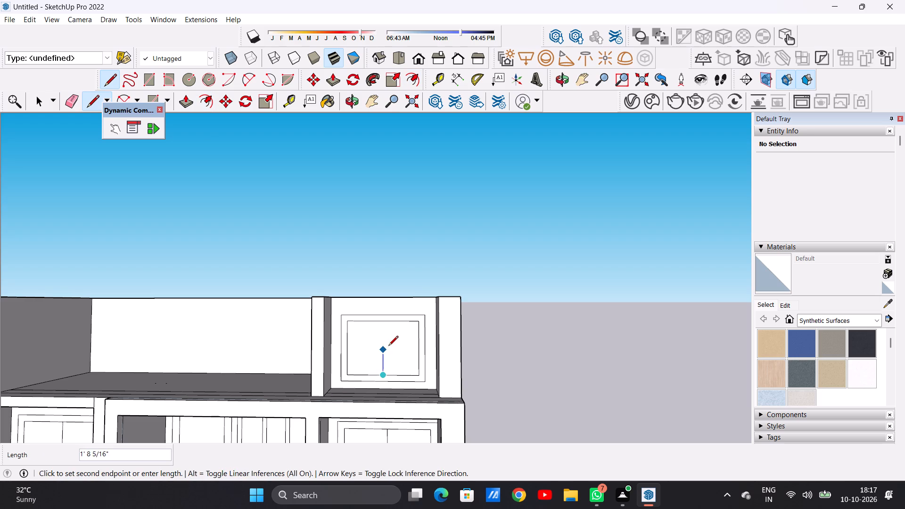
click(384, 321)
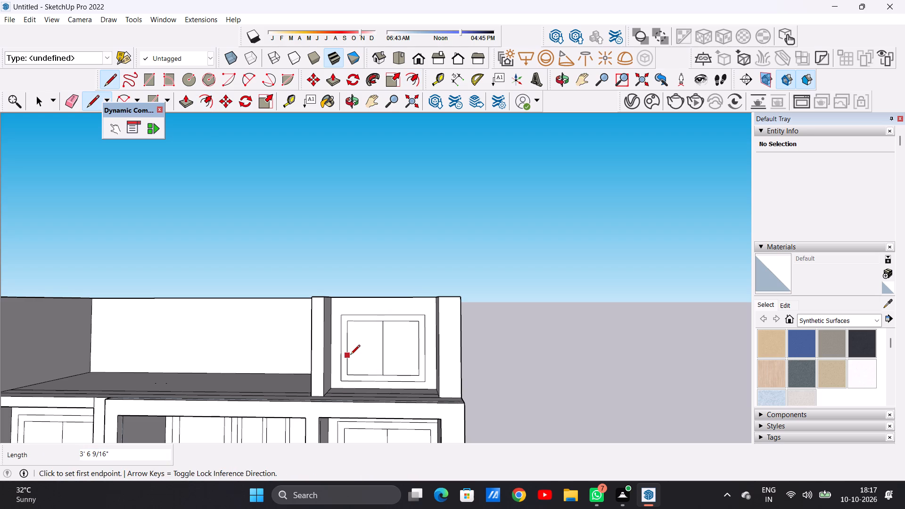
click(350, 355)
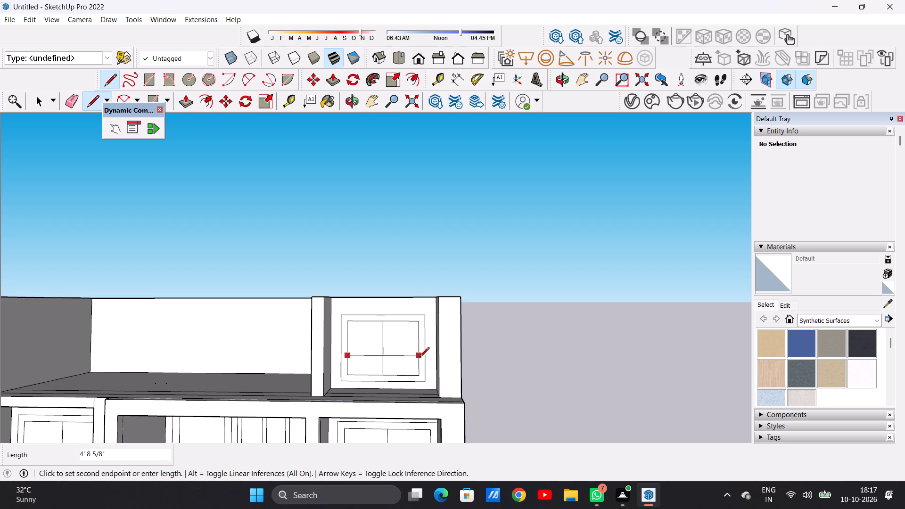
click(418, 358)
key(space)
Draw a line about 9' 8 11/16" long just below the top edge of the larger roof bay's end parapet, across its inner face.
scroll(351, 347, down, 6)
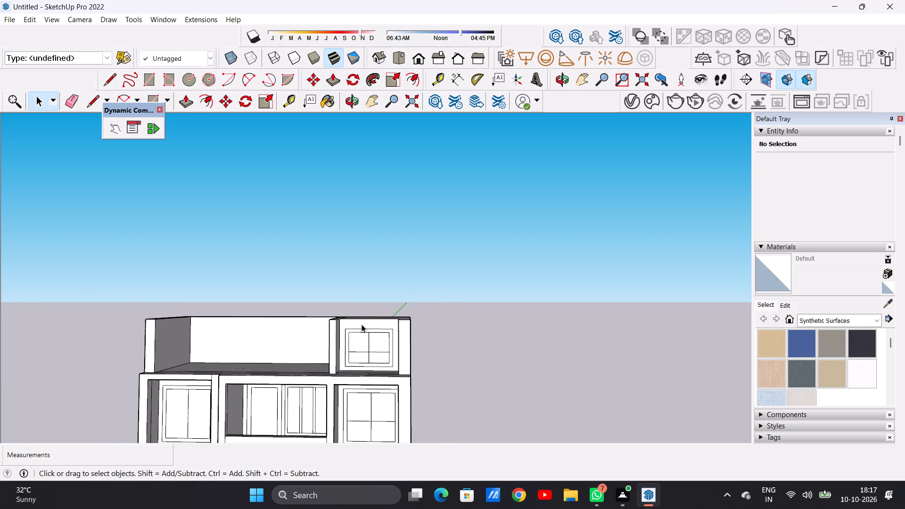
scroll(362, 324, down, 10)
scroll(367, 339, up, 16)
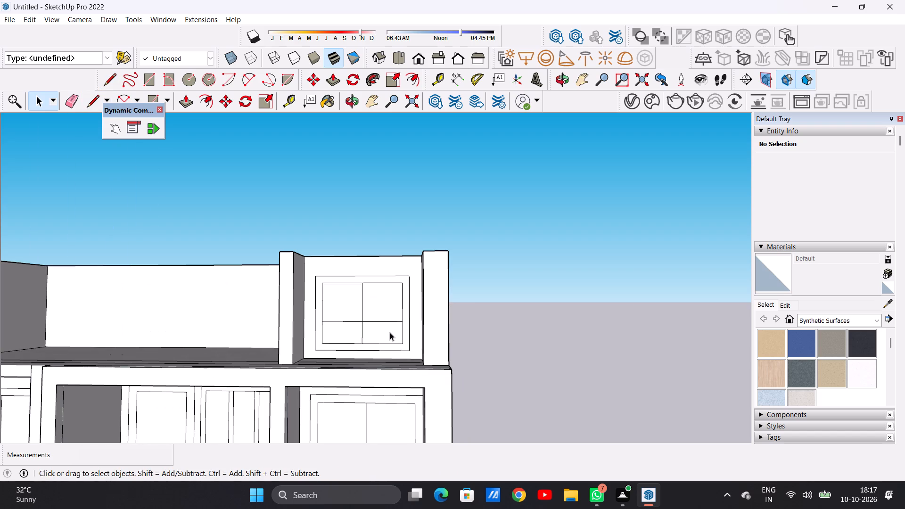
scroll(390, 335, down, 16)
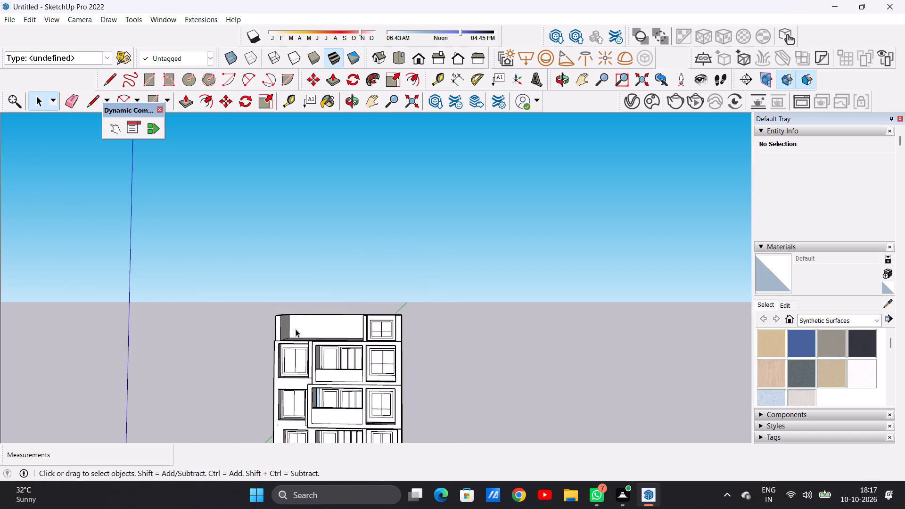
middle_drag(294, 328, 285, 416)
scroll(329, 320, up, 4)
scroll(330, 319, down, 1)
scroll(330, 319, up, 2)
middle_drag(326, 328, 295, 291)
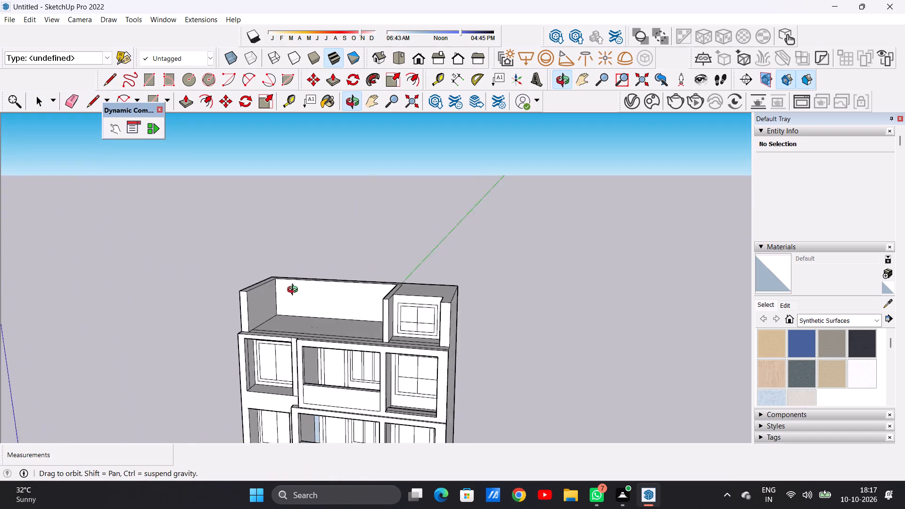
middle_drag(295, 291, 286, 290)
scroll(266, 303, up, 2)
key(l)
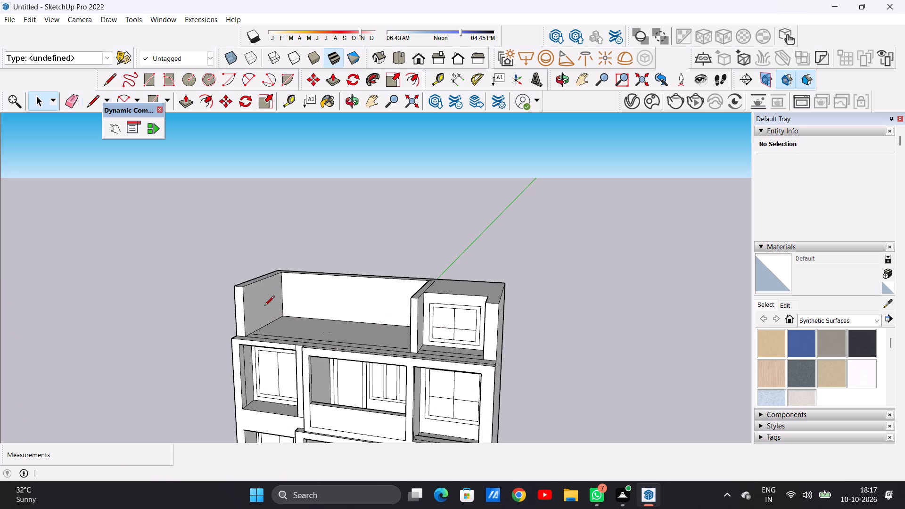
middle_drag(329, 293, 251, 306)
scroll(259, 285, up, 7)
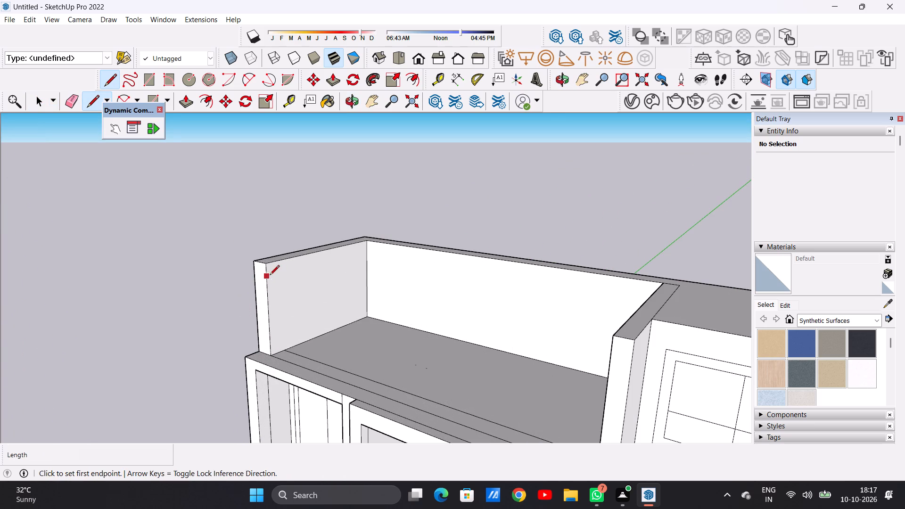
click(269, 276)
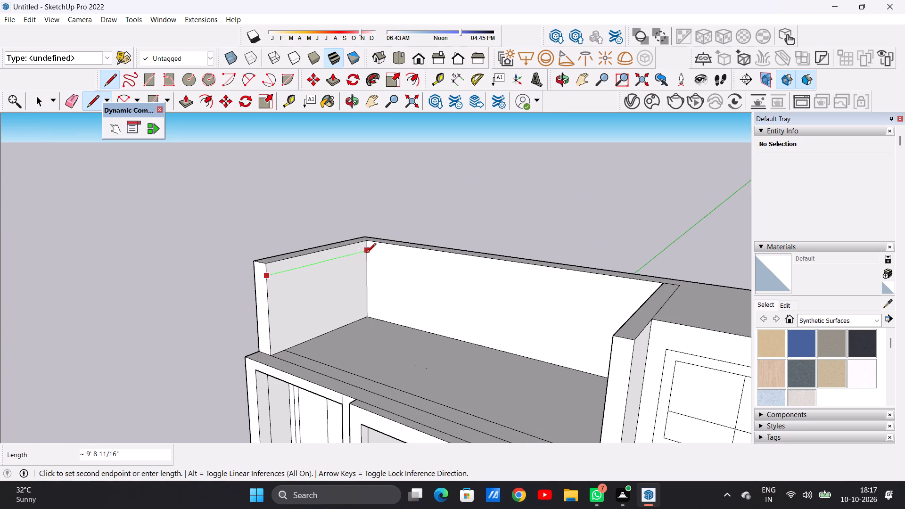
click(366, 254)
key(space)
Push/Pull the strip above that line about 19' 10" across the larger roof bay to the dividing wall, forming a roof slab.
text(P)
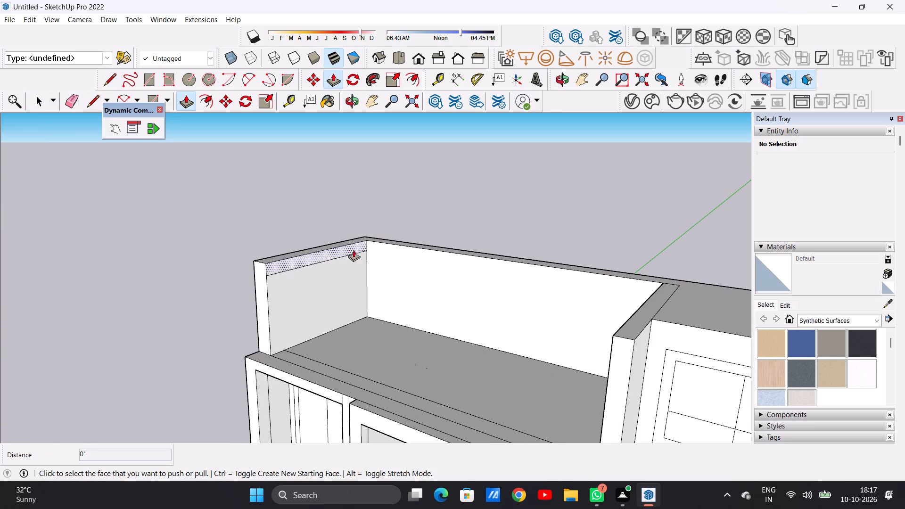
click(281, 264)
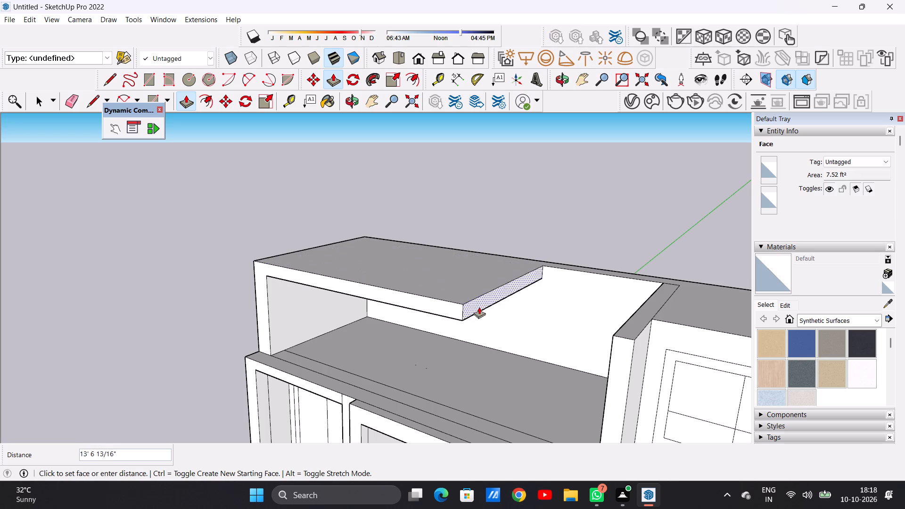
scroll(497, 312, down, 4)
middle_drag(522, 328, 578, 290)
scroll(587, 304, up, 8)
scroll(578, 295, down, 1)
scroll(578, 294, up, 3)
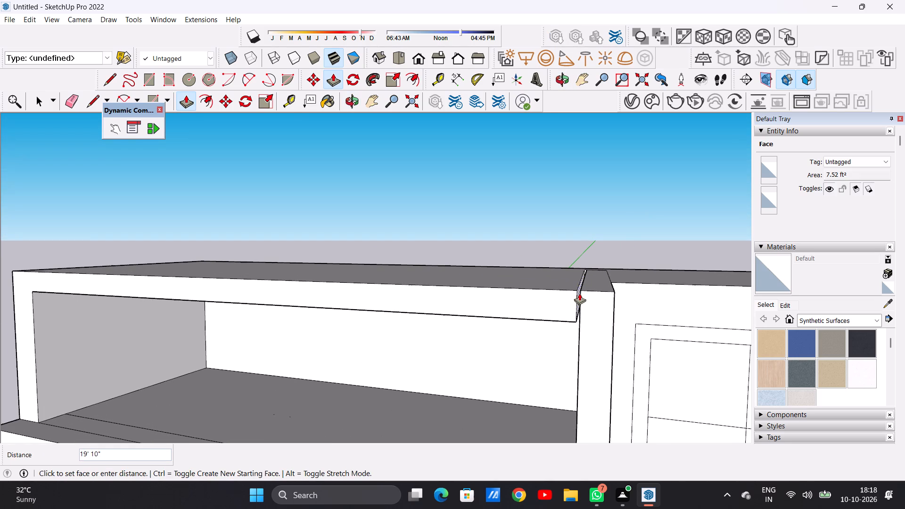
click(579, 288)
key(space)
Push/Pull the narrow front floor strip of the larger roof bay up about 2' 13/16" to form a low parapet wall.
scroll(468, 334, down, 12)
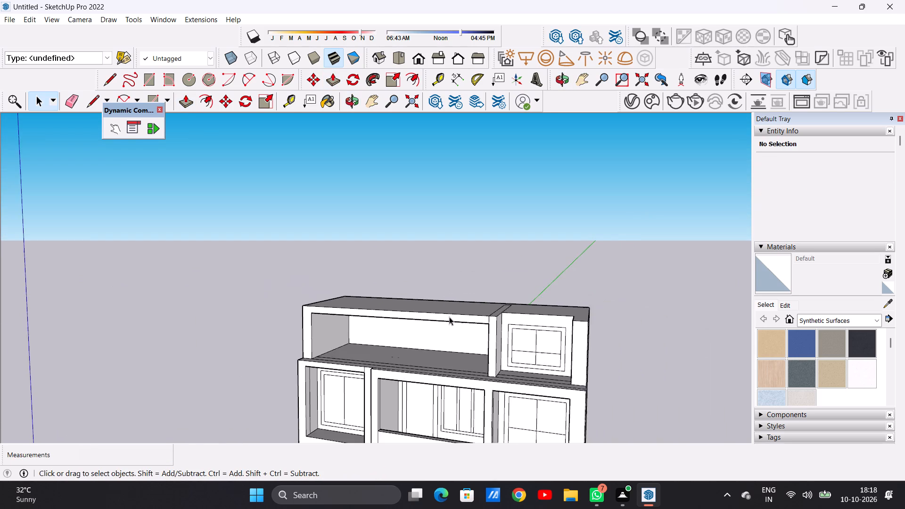
scroll(449, 317, down, 1)
middle_drag(425, 357, 483, 263)
scroll(430, 358, down, 4)
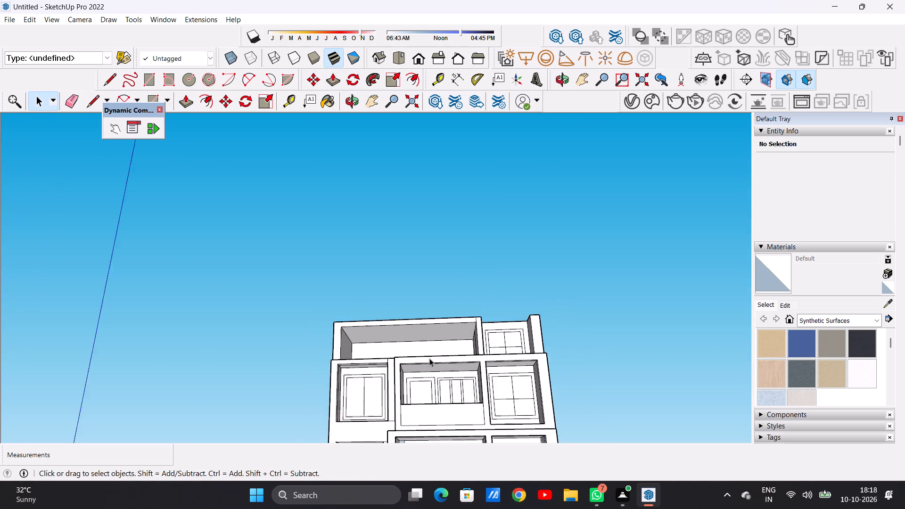
scroll(429, 358, down, 3)
middle_drag(432, 345, 442, 413)
middle_drag(434, 343, 440, 441)
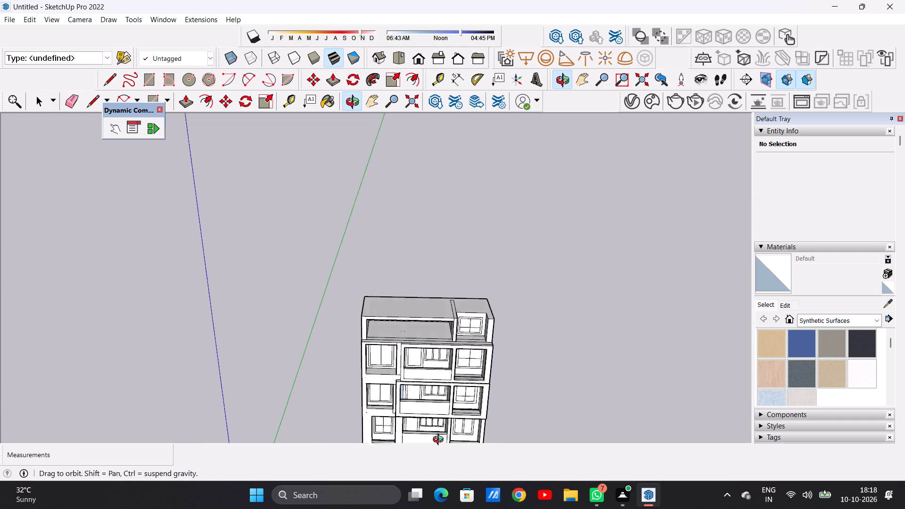
middle_drag(440, 441, 440, 442)
scroll(448, 347, up, 14)
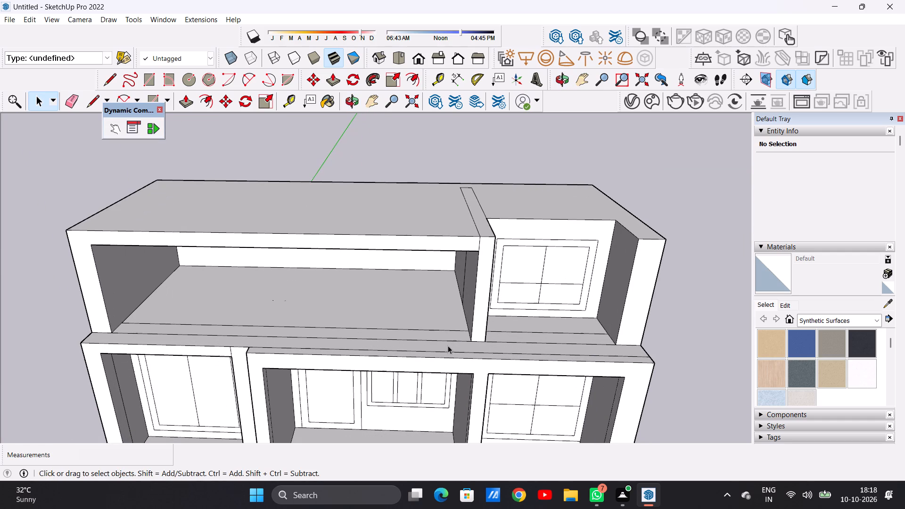
key(p)
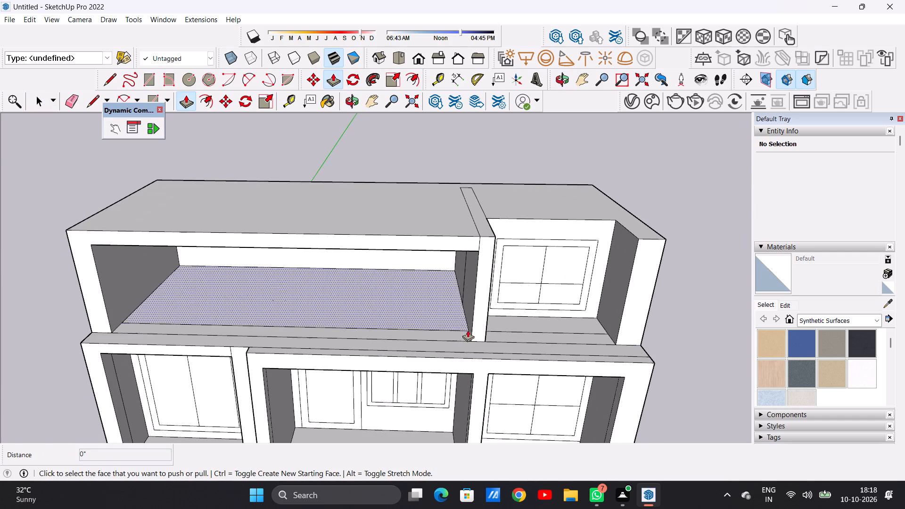
scroll(468, 330, up, 5)
click(464, 337)
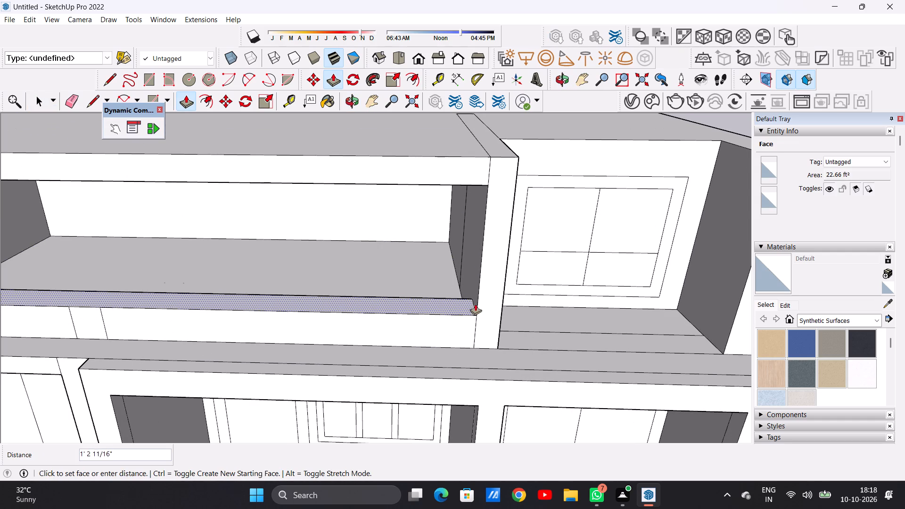
click(480, 281)
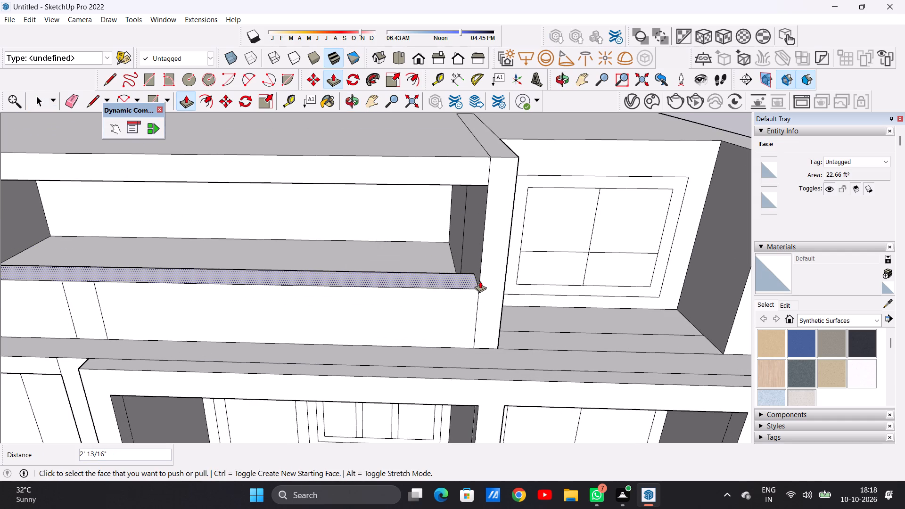
key(space)
Erase the two stray vertical lines on the front face of the low parapet wall.
scroll(442, 324, down, 5)
middle_drag(448, 351, 444, 286)
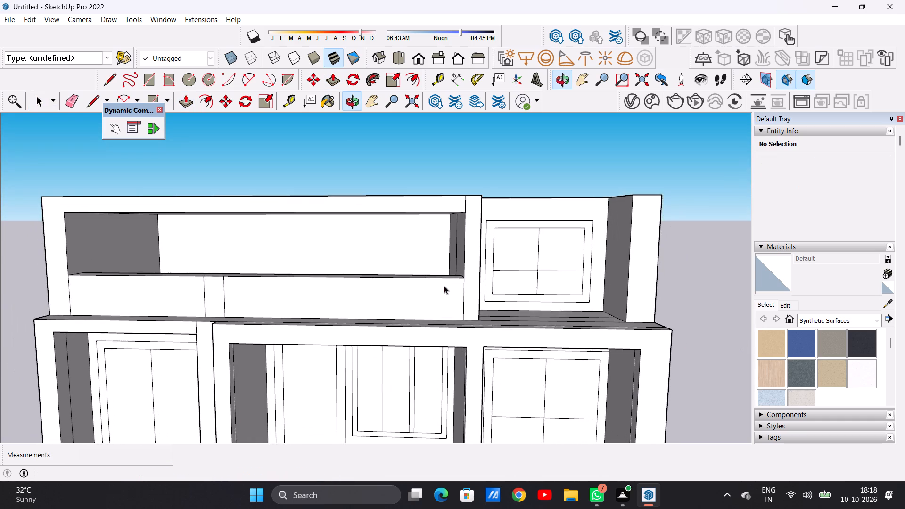
scroll(460, 295, down, 2)
scroll(259, 298, up, 4)
key(e)
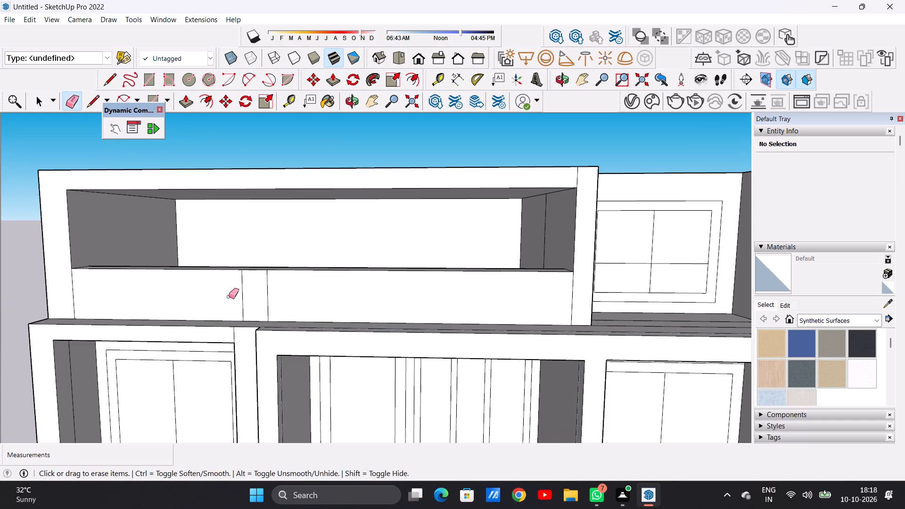
scroll(221, 291, up, 4)
drag(246, 287, 274, 287)
drag(287, 291, 280, 293)
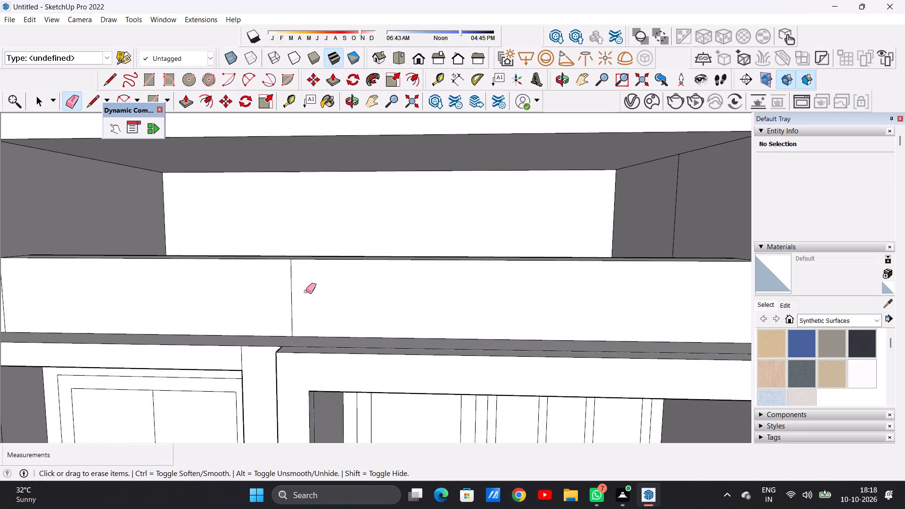
drag(300, 291, 282, 294)
key(space)
Draw a circle of about 1 15/16" radius on the dividing wall's inner side, just above the low parapet wall.
scroll(307, 353, down, 16)
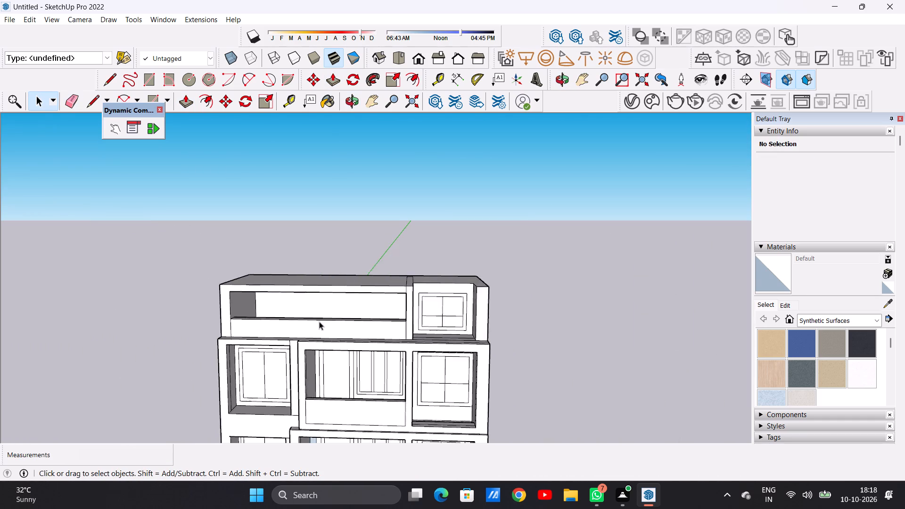
scroll(319, 321, up, 3)
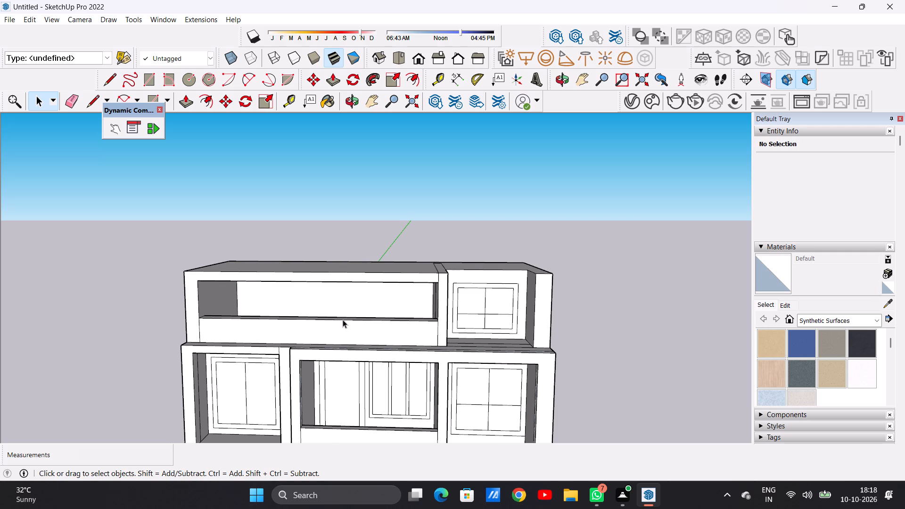
middle_drag(341, 317, 484, 318)
scroll(436, 307, up, 5)
middle_drag(424, 313, 428, 375)
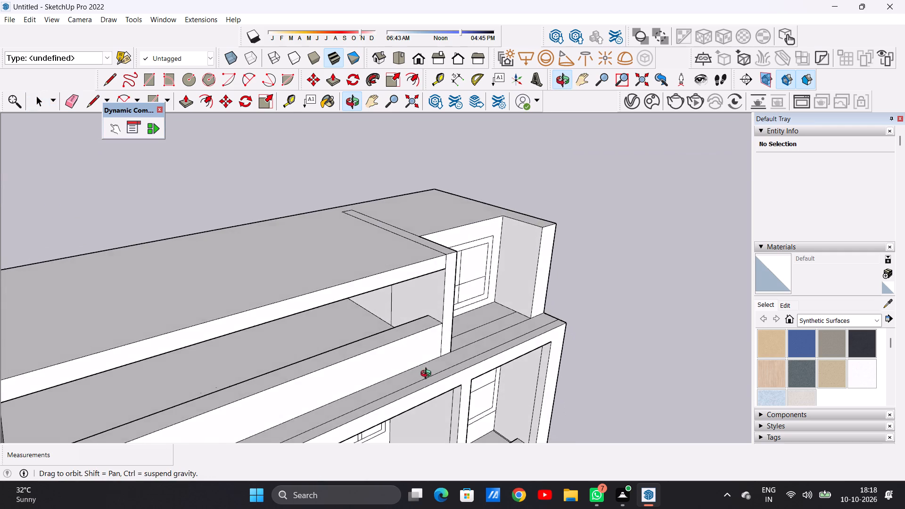
middle_drag(428, 375, 428, 372)
scroll(426, 328, up, 12)
key(c)
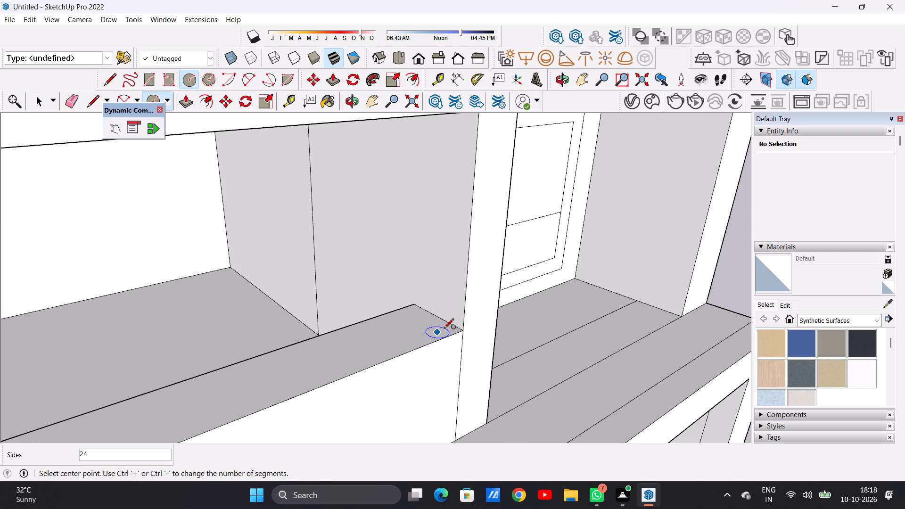
click(441, 298)
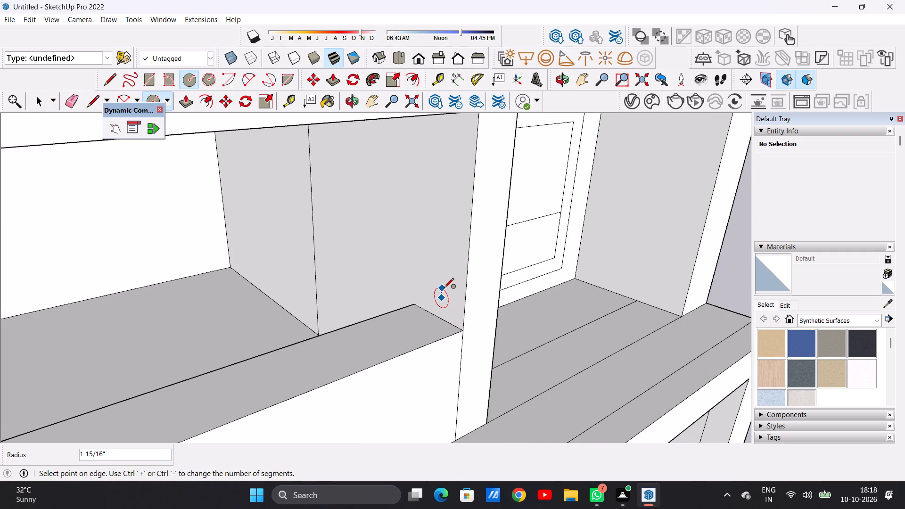
click(444, 288)
key(space)
Push/Pull the circle about 19' 10 11/16" across to the opposite end wall, forming a round handrail above the low parapet wall.
text(P)
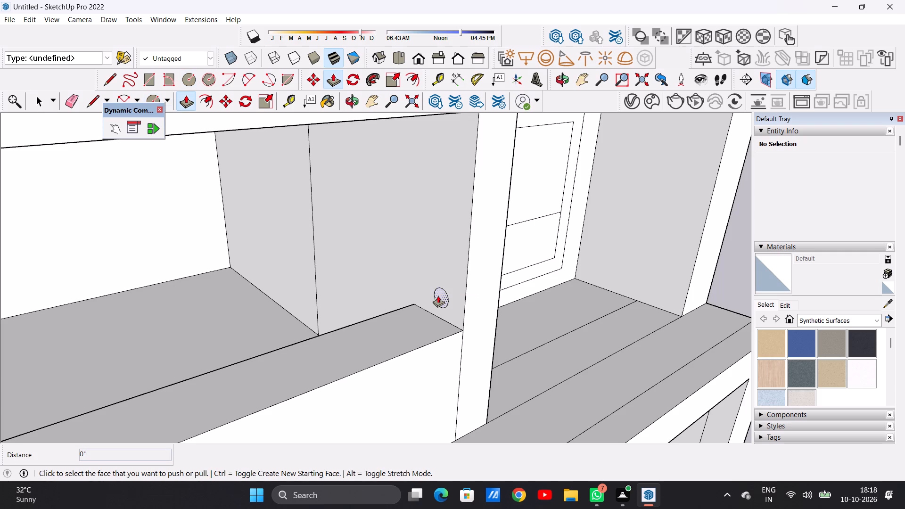
click(437, 295)
scroll(404, 329, down, 10)
middle_drag(279, 339, 258, 338)
scroll(259, 339, down, 11)
middle_drag(275, 325, 230, 325)
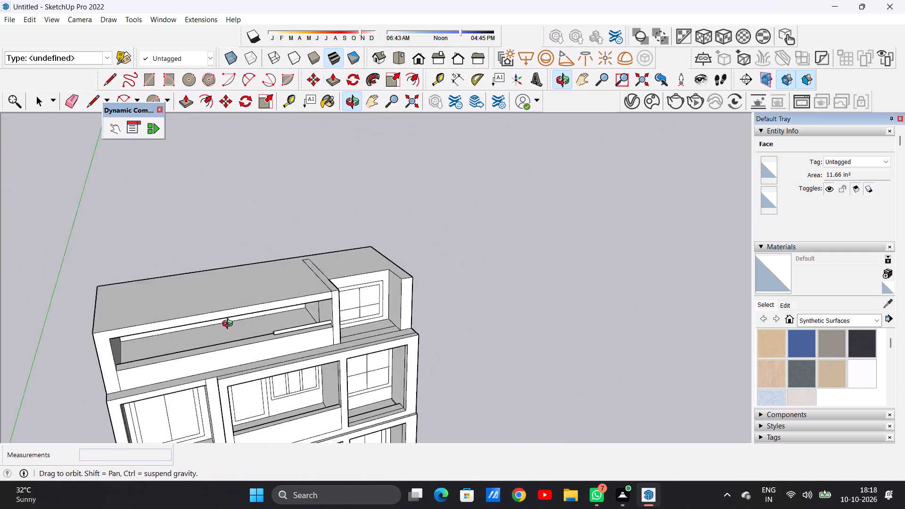
middle_drag(230, 325, 181, 319)
scroll(149, 314, up, 6)
scroll(111, 317, up, 5)
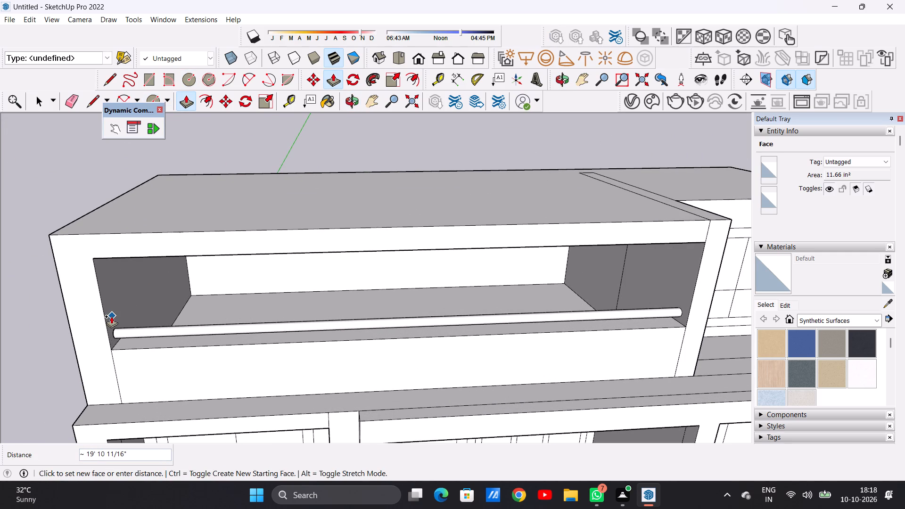
click(111, 316)
key(space)
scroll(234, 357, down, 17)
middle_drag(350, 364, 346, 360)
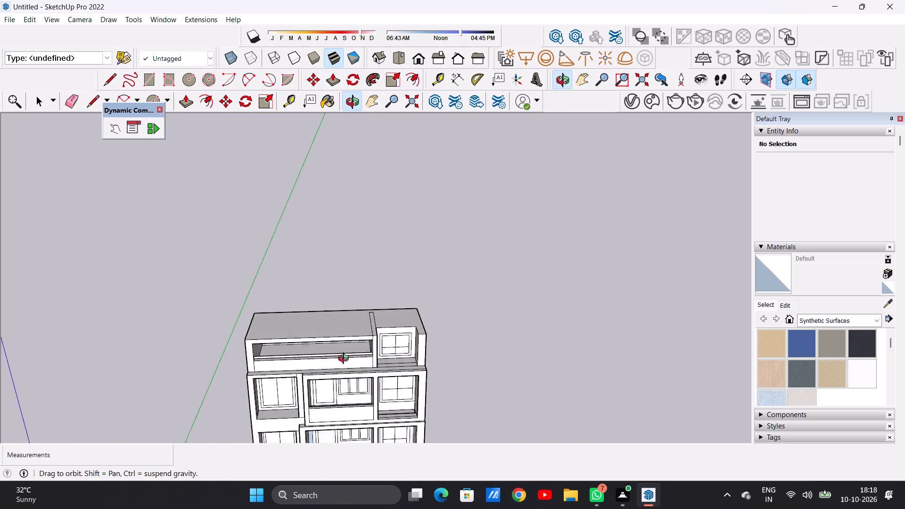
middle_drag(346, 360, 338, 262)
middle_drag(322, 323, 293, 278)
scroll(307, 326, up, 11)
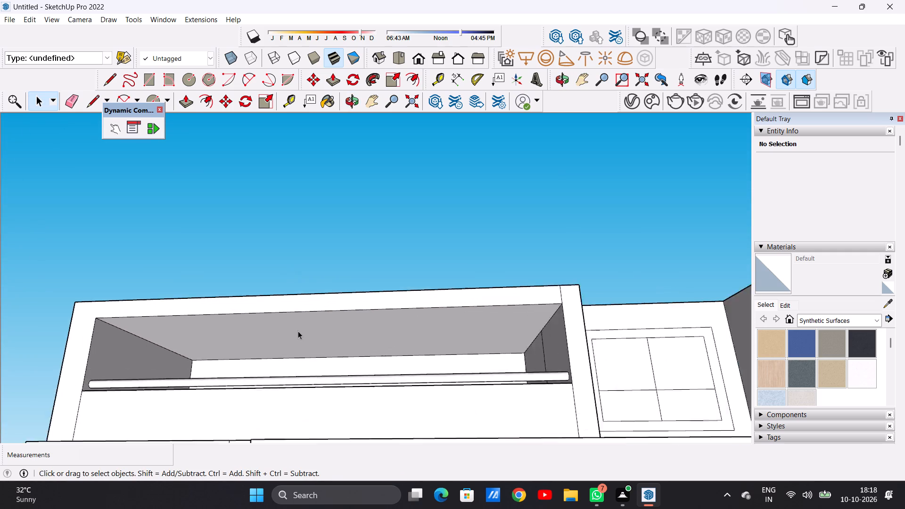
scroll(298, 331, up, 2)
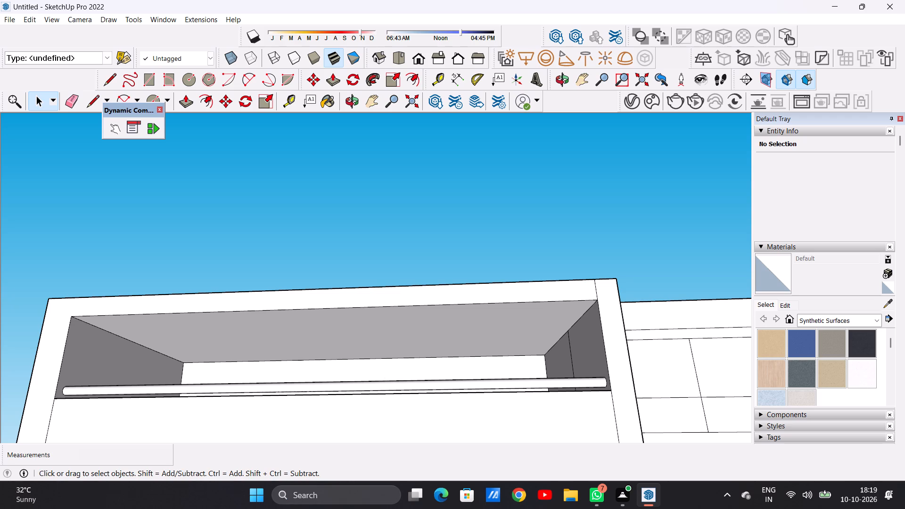
Draw a circle of about 7 1/8" radius on the larger roof bay's ceiling, near the end wall farthest from the smaller bay.
middle_drag(210, 374, 261, 358)
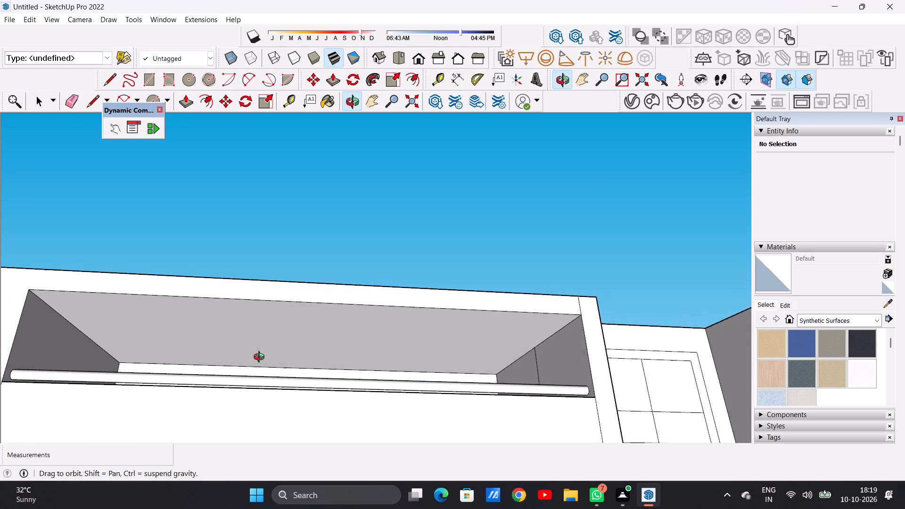
middle_drag(261, 358, 233, 350)
scroll(198, 326, up, 2)
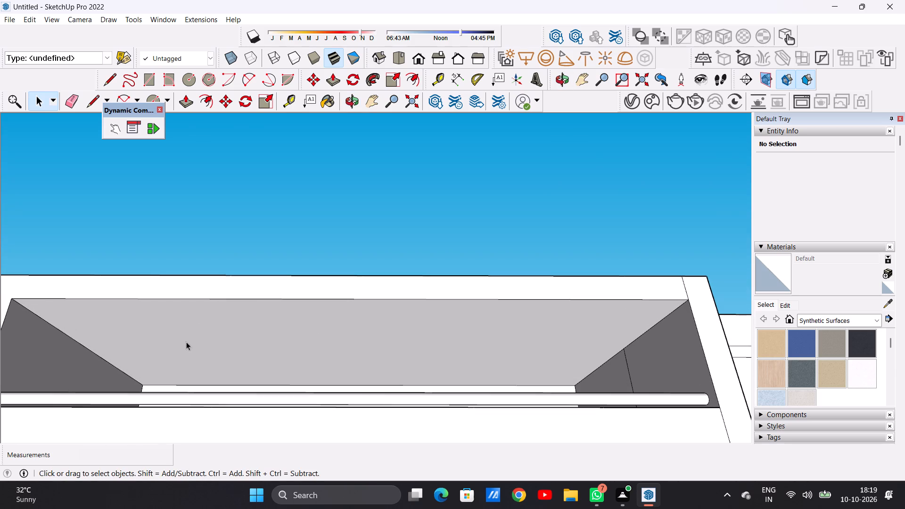
key(c)
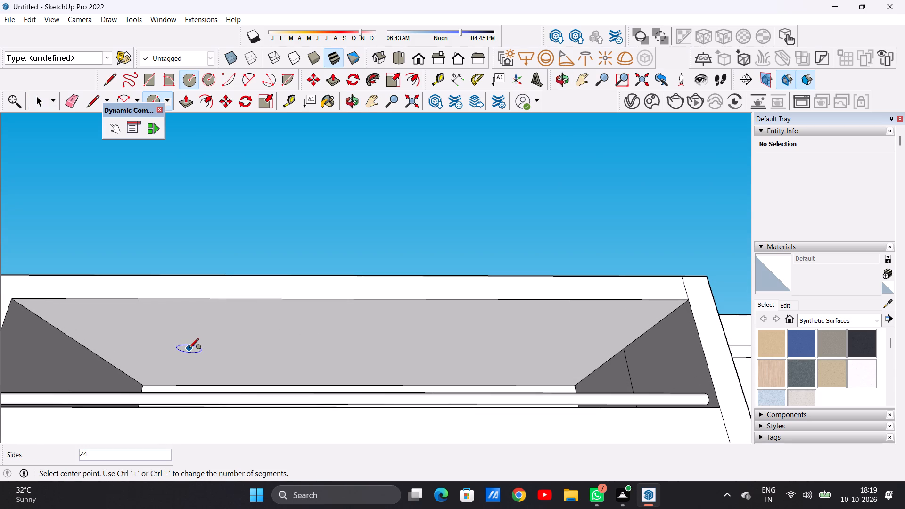
click(143, 348)
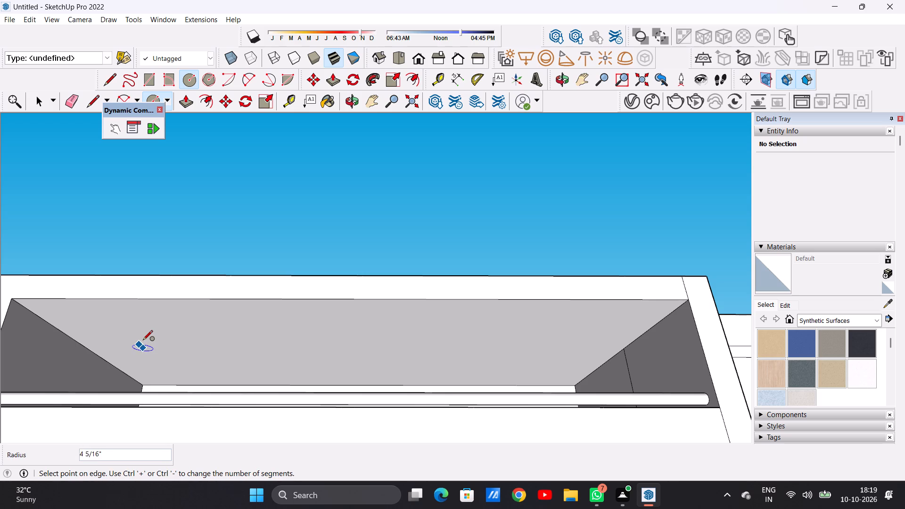
click(141, 338)
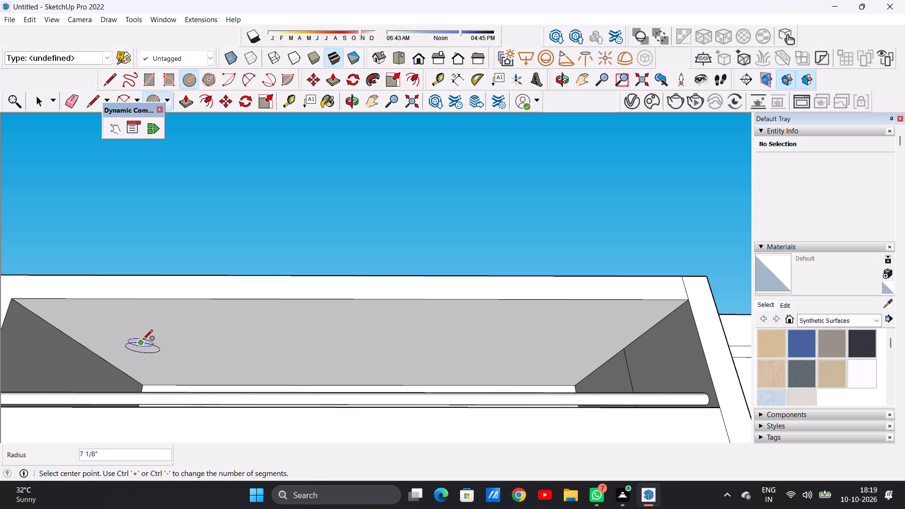
key(space)
Copy the ceiling circle about 15' 3 13/16" toward the dividing wall, and place another copy midway, about 7' 7 3/4" back.
middle_drag(170, 358, 170, 374)
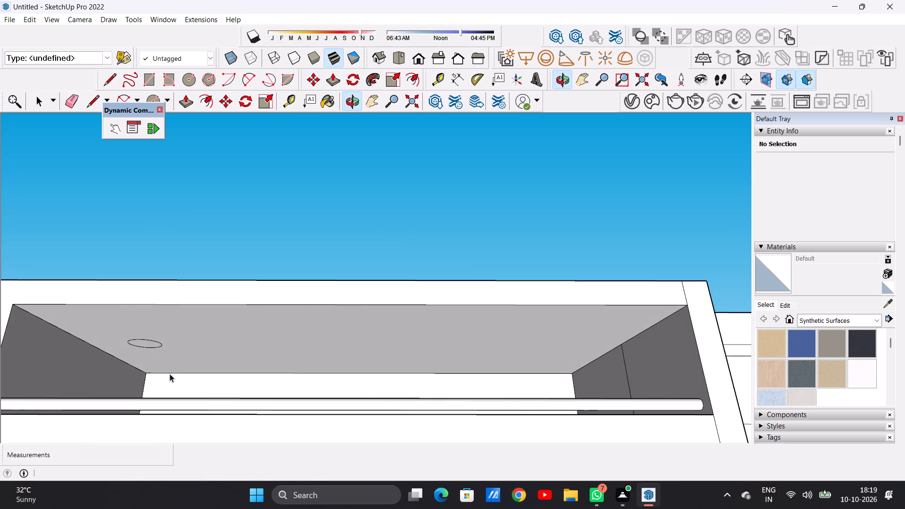
scroll(160, 355, up, 3)
double_click(149, 342)
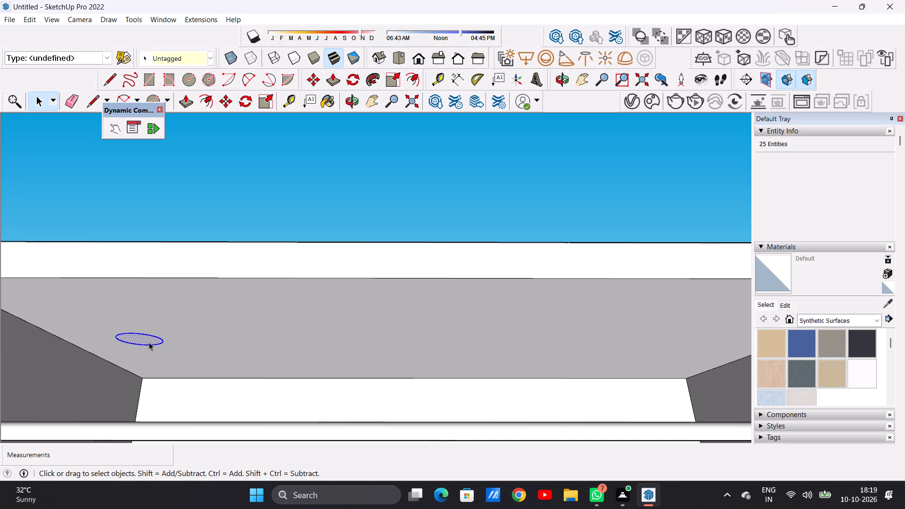
key(m)
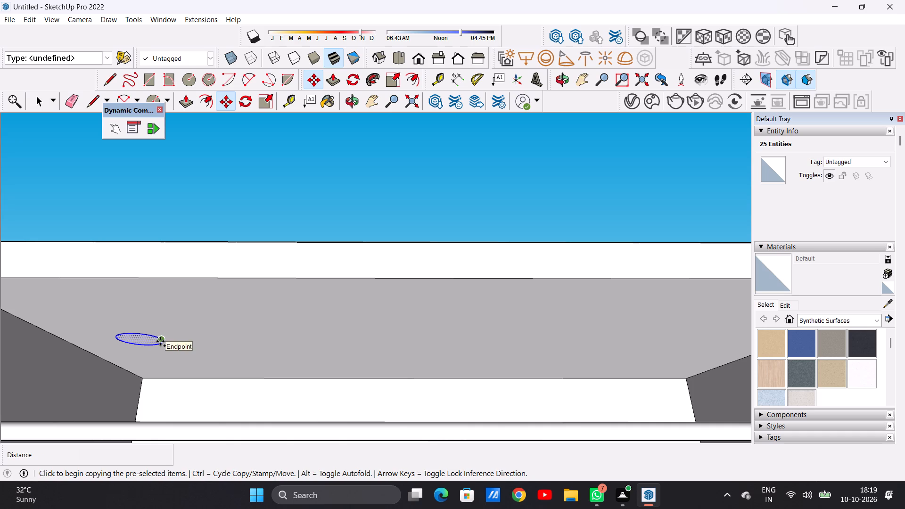
click(160, 341)
scroll(260, 345, down, 4)
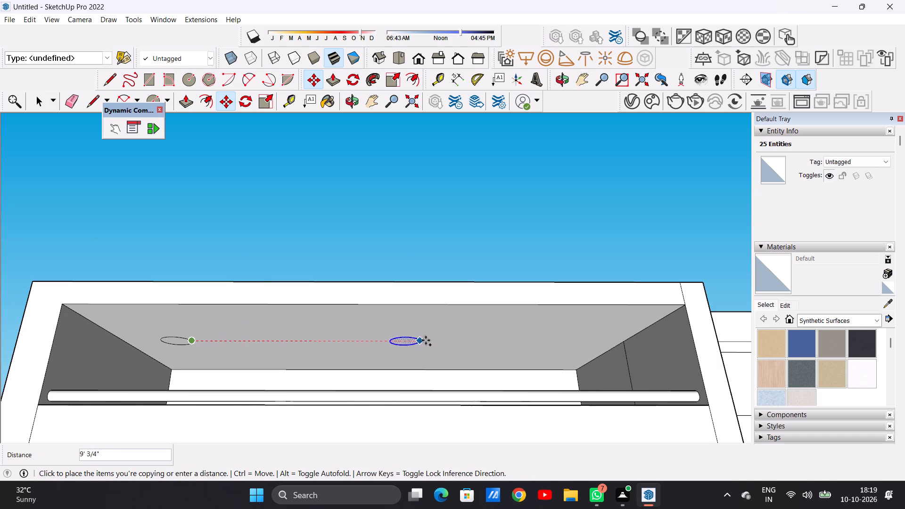
click(576, 339)
click(576, 339)
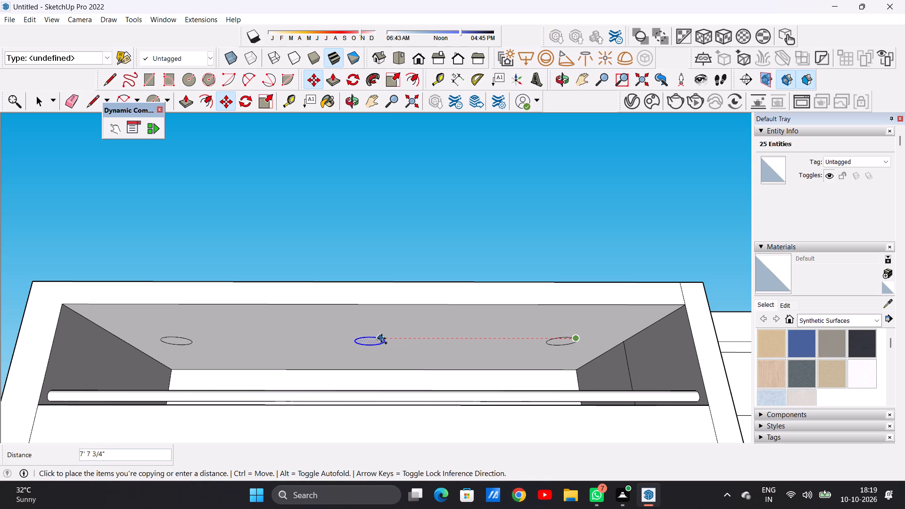
click(383, 338)
key(space)
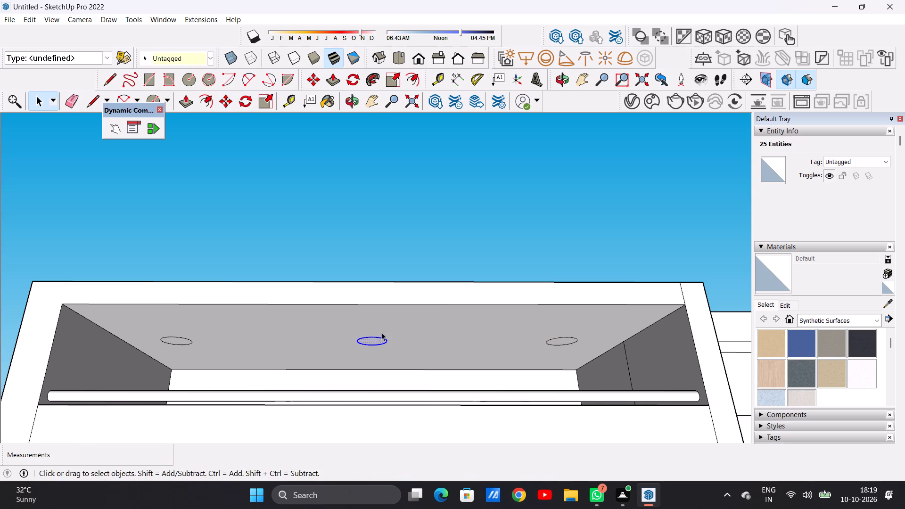
click(389, 234)
Examine the whole front facade together with the roof terrace and its ceiling circles.
scroll(354, 368, down, 4)
middle_drag(359, 360, 355, 367)
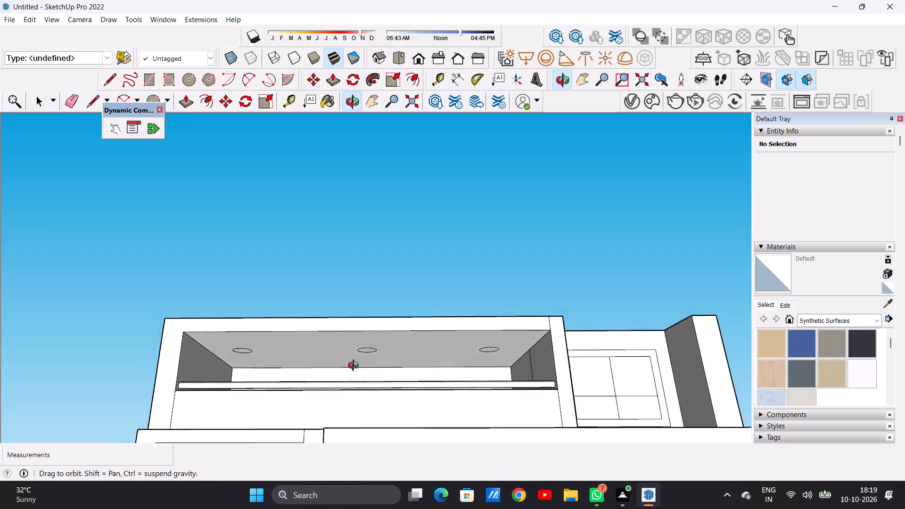
middle_drag(355, 367, 356, 368)
scroll(355, 362, down, 11)
scroll(346, 347, up, 1)
scroll(350, 359, down, 15)
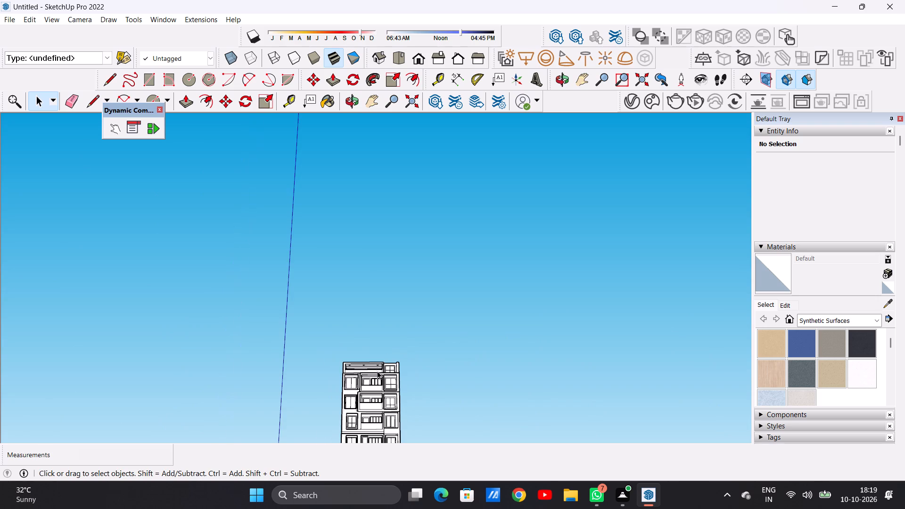
middle_drag(374, 399, 381, 486)
scroll(378, 416, up, 12)
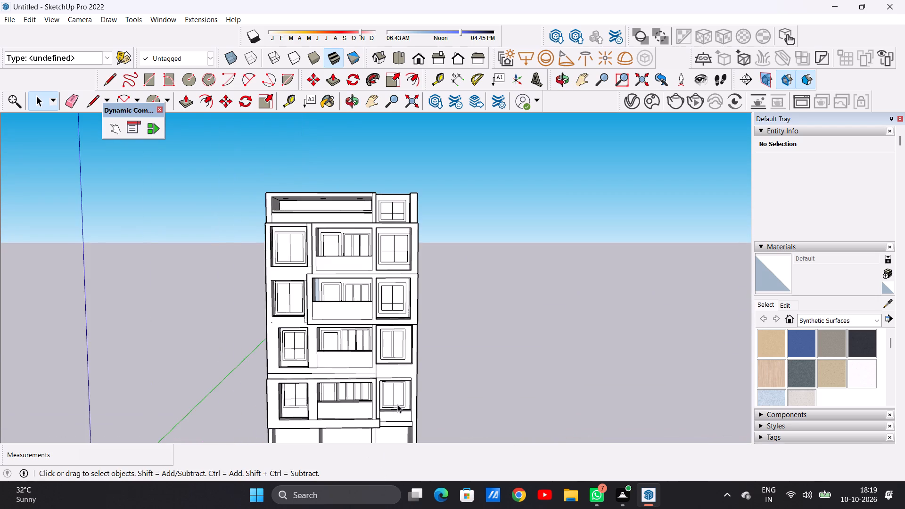
middle_drag(391, 400, 413, 396)
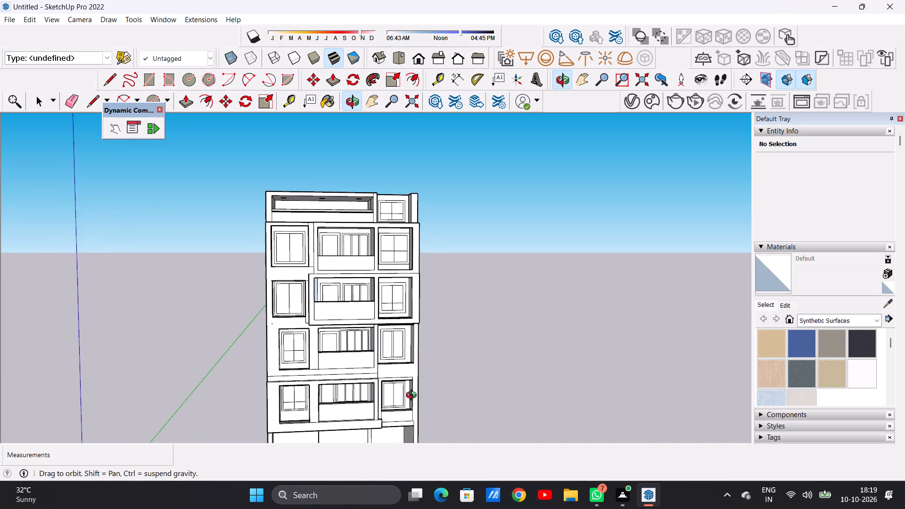
middle_drag(413, 396, 381, 399)
scroll(378, 388, down, 7)
Erase the outline of the small stray rectangle at the front edge of the building's plain side wall.
middle_drag(428, 377, 265, 405)
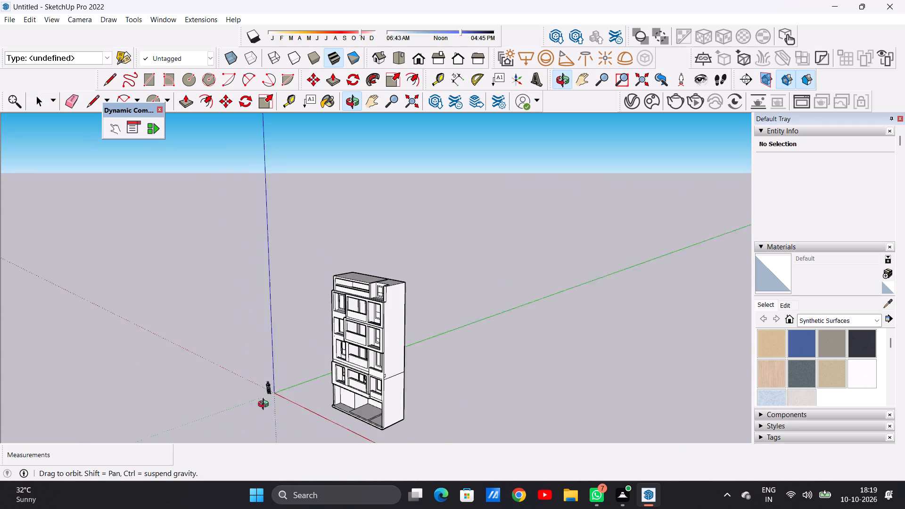
middle_drag(265, 405, 242, 406)
scroll(453, 367, up, 6)
scroll(346, 378, up, 14)
scroll(340, 391, down, 1)
scroll(340, 391, up, 4)
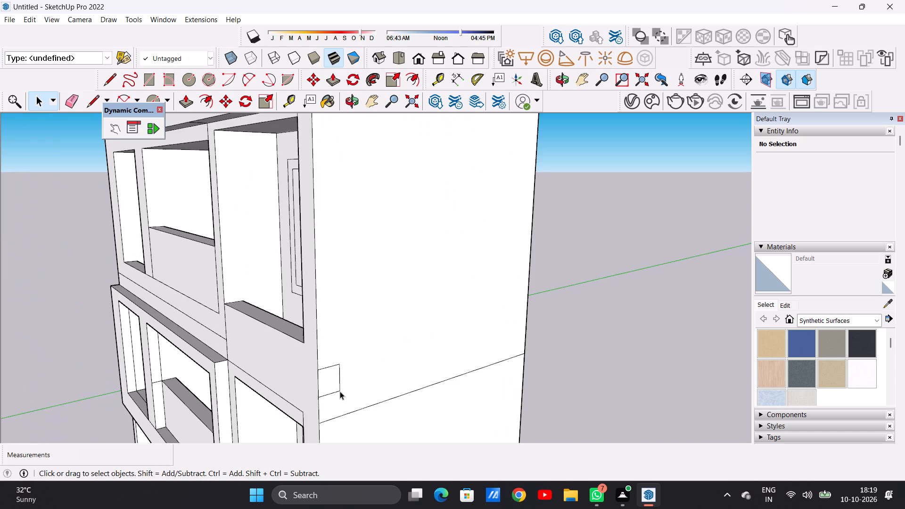
scroll(340, 391, up, 3)
scroll(339, 391, down, 1)
scroll(339, 391, up, 2)
key(e)
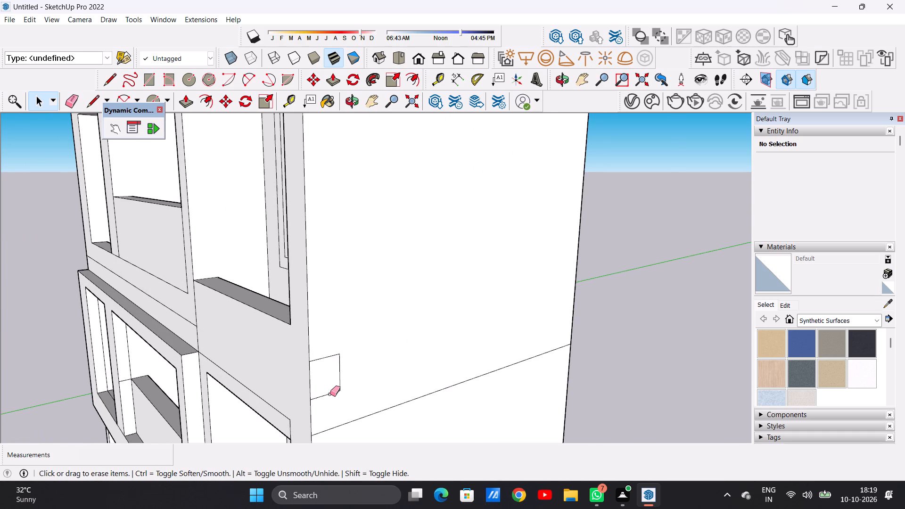
scroll(330, 391, up, 5)
drag(319, 328, 323, 337)
click(348, 350)
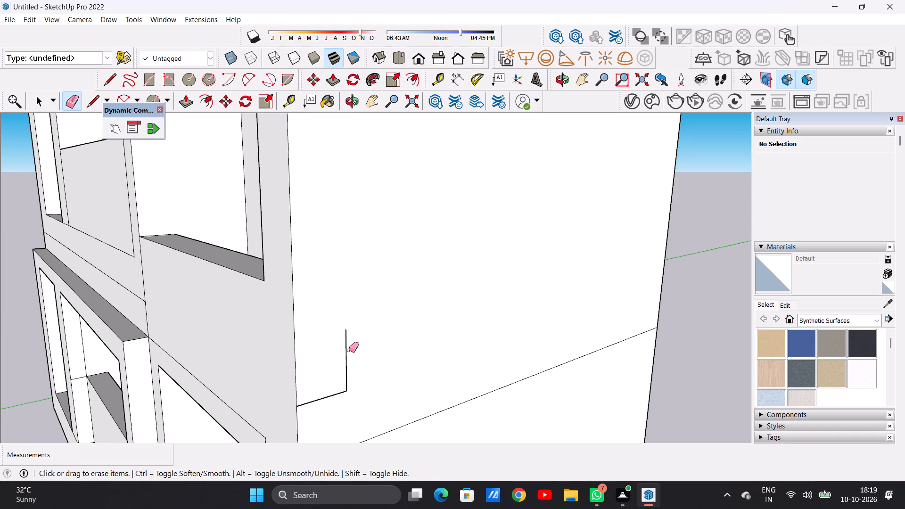
drag(343, 372, 343, 393)
drag(350, 374, 340, 377)
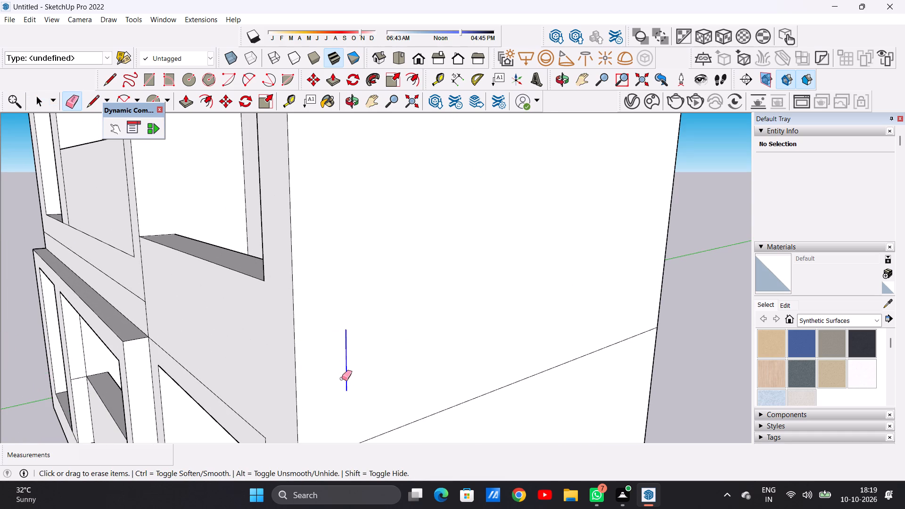
key(space)
Erase the horizontal line crossing the lower part of the same side wall, merging it into one face.
scroll(390, 344, down, 20)
middle_drag(374, 345, 551, 307)
middle_drag(422, 362, 379, 374)
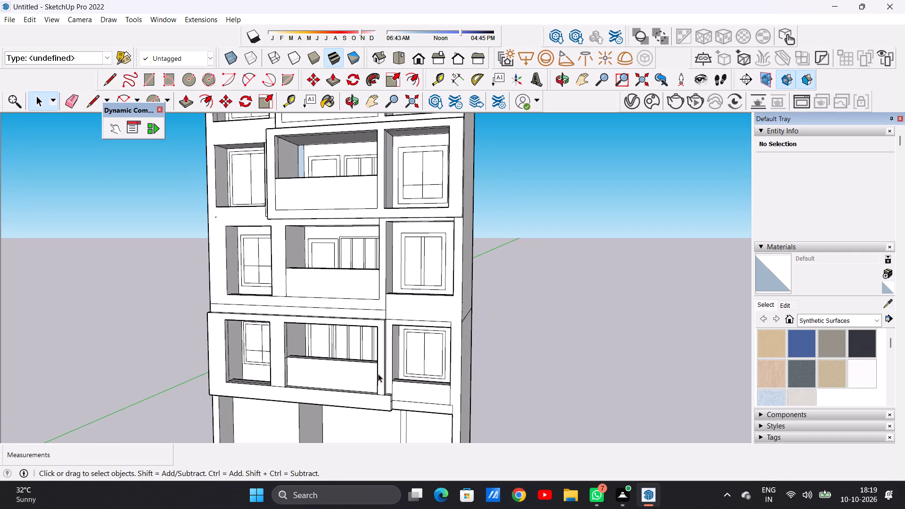
scroll(378, 374, down, 11)
middle_drag(434, 340, 268, 360)
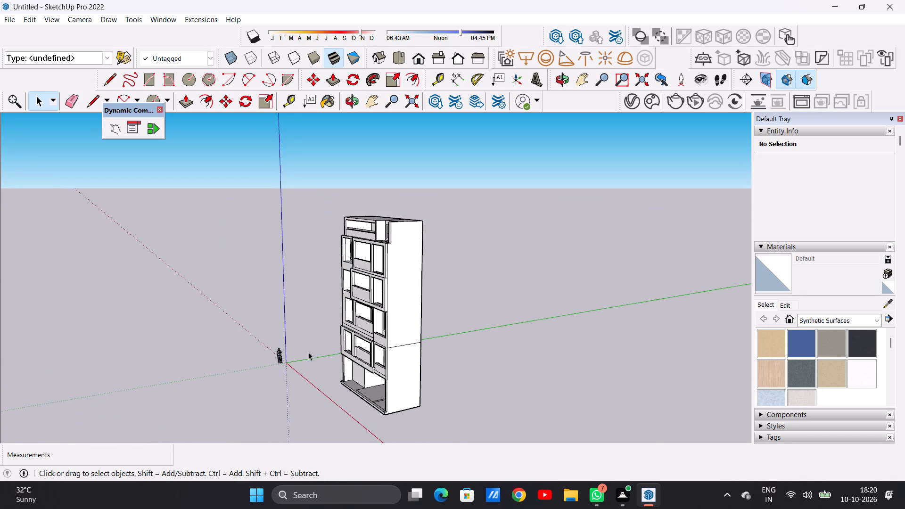
scroll(396, 314, up, 6)
middle_drag(412, 323, 310, 333)
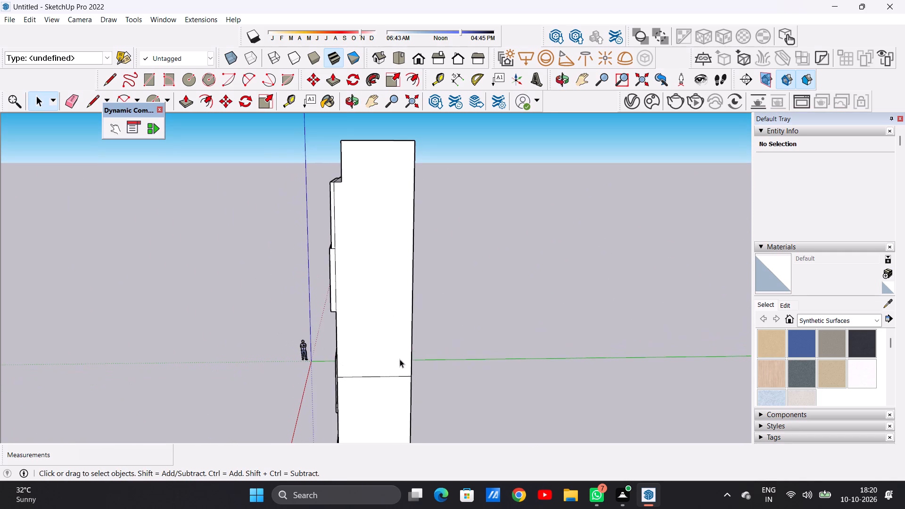
scroll(399, 345, up, 1)
scroll(402, 342, down, 1)
middle_drag(377, 336, 376, 342)
scroll(385, 388, up, 5)
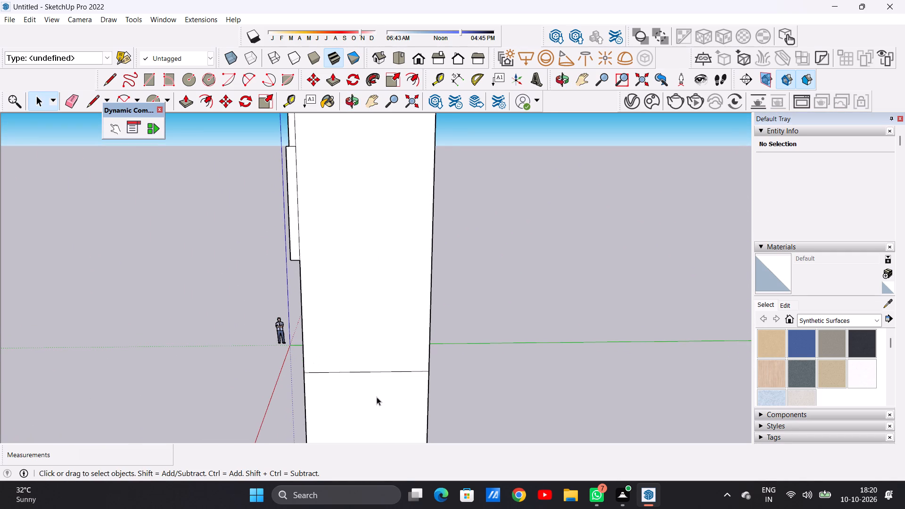
key(e)
drag(373, 368, 374, 373)
key(space)
Push/Pull the building's tall, plain side wall face beside the smaller bay.
scroll(410, 350, down, 6)
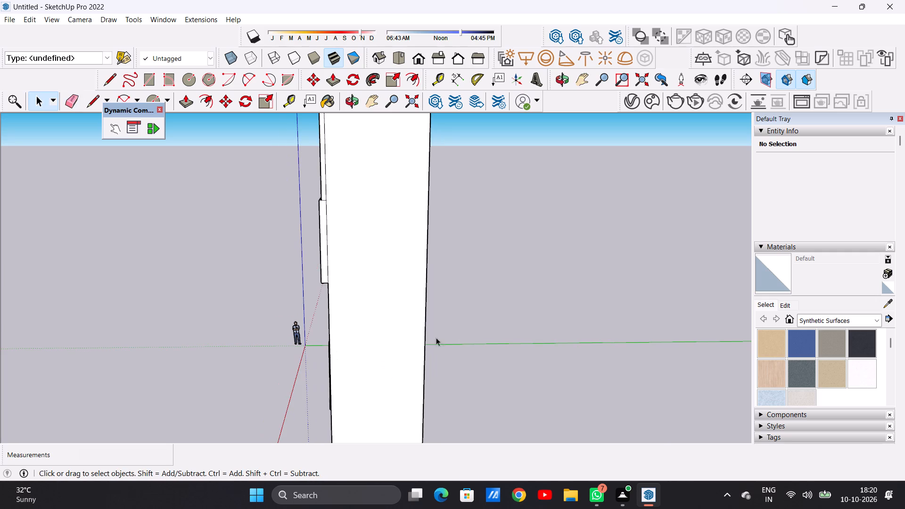
middle_drag(368, 378, 562, 351)
middle_drag(373, 401, 557, 298)
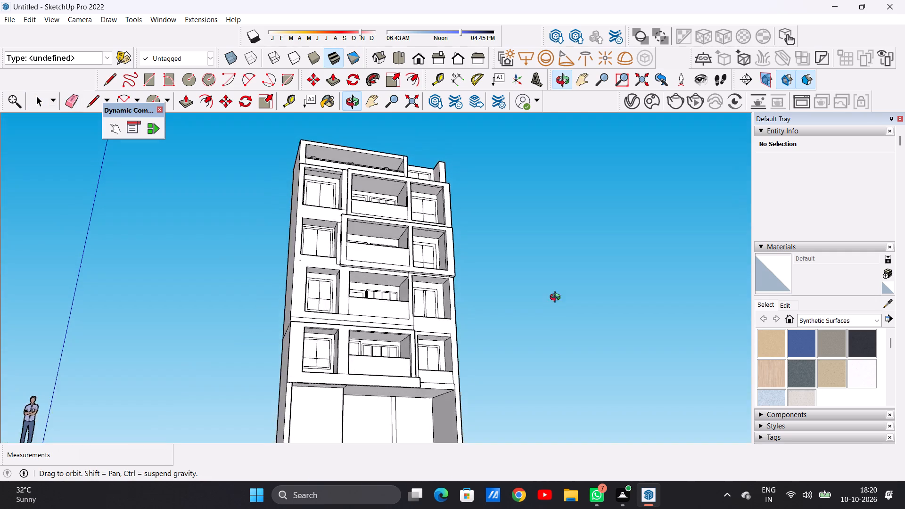
middle_drag(557, 298, 413, 406)
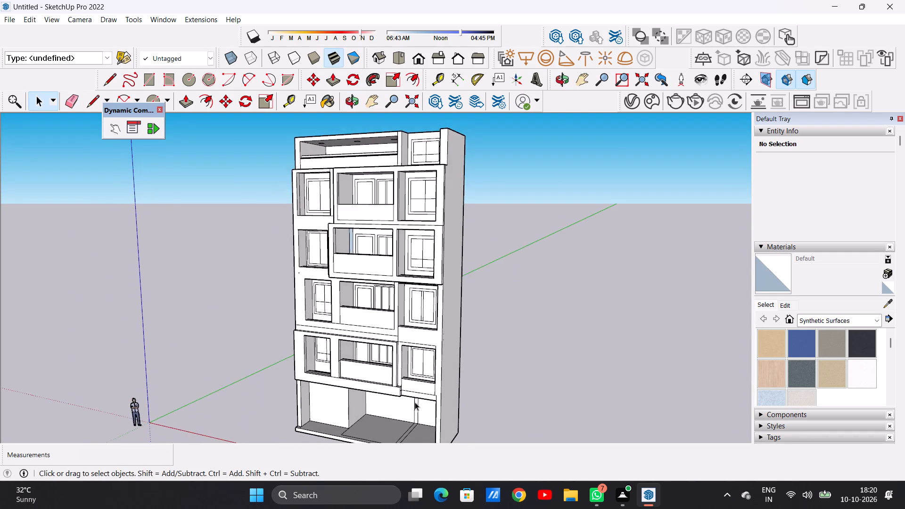
scroll(416, 401, down, 5)
scroll(443, 390, up, 6)
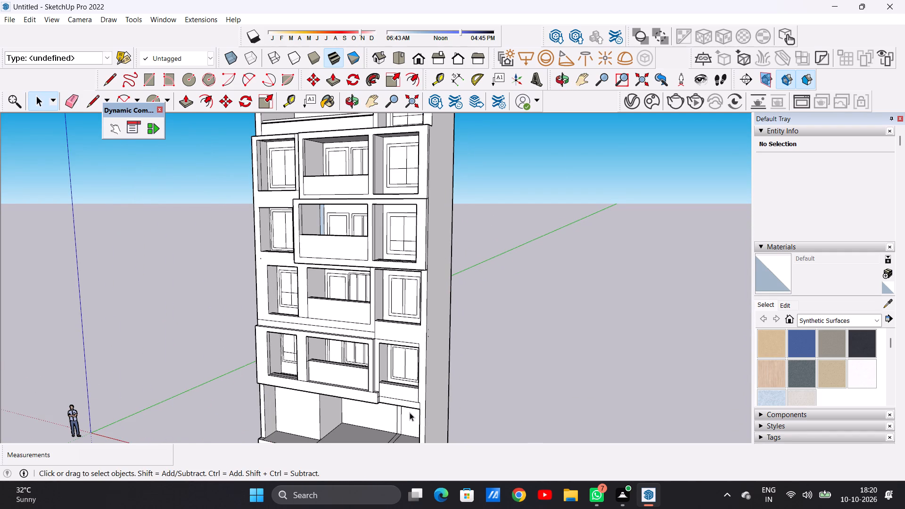
key(p)
click(435, 358)
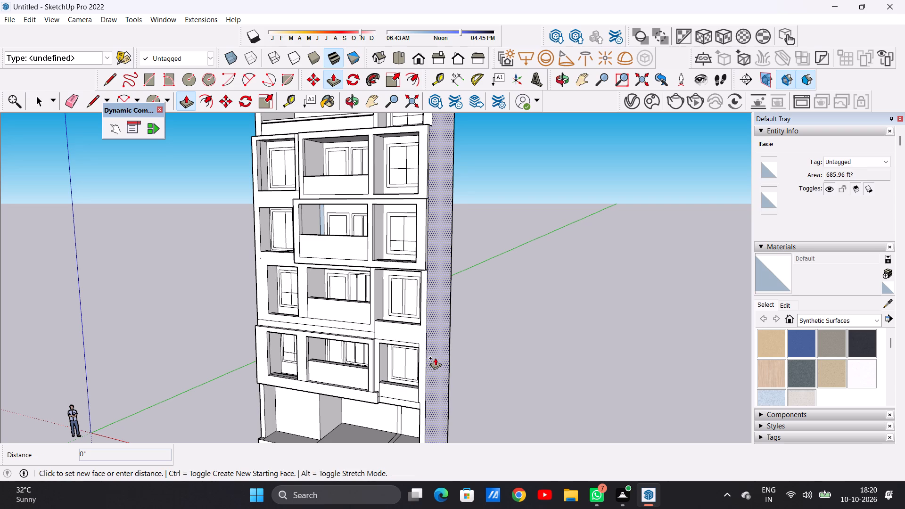